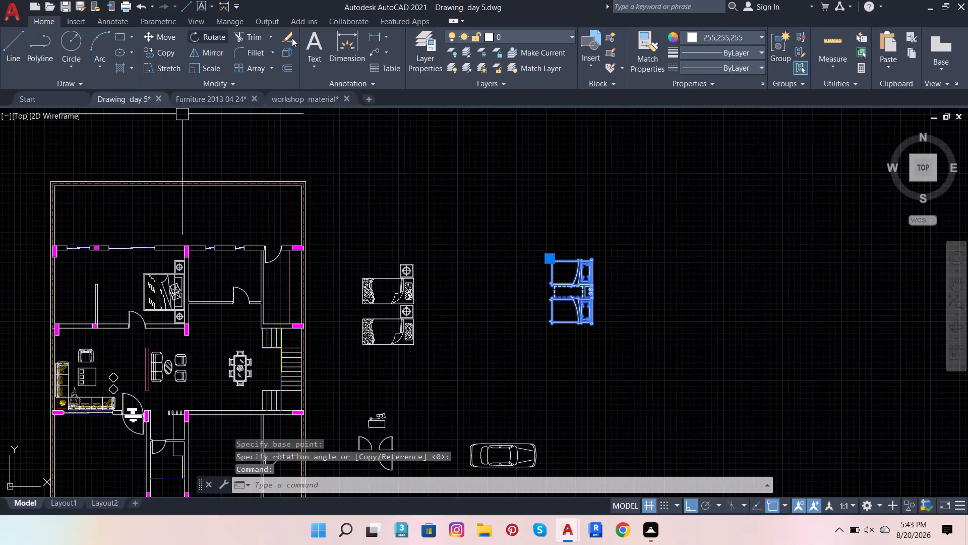
Move the white twin-bed block by its lower-right corner into the lower middle bedroom, against the right partition and lower window wall.
left_click(160, 34)
scroll(616, 324, "up", 2)
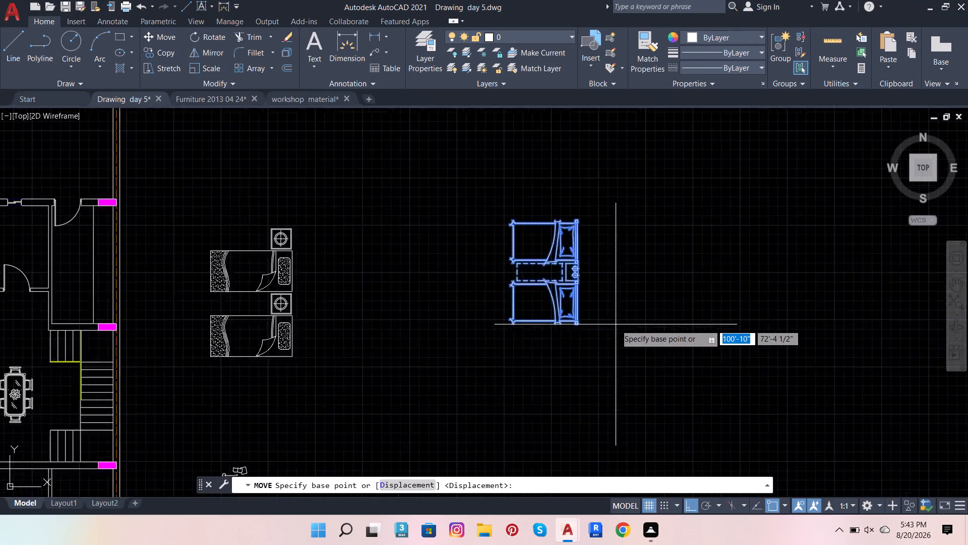
scroll(616, 324, "up", 1)
scroll(546, 330, "up", 2)
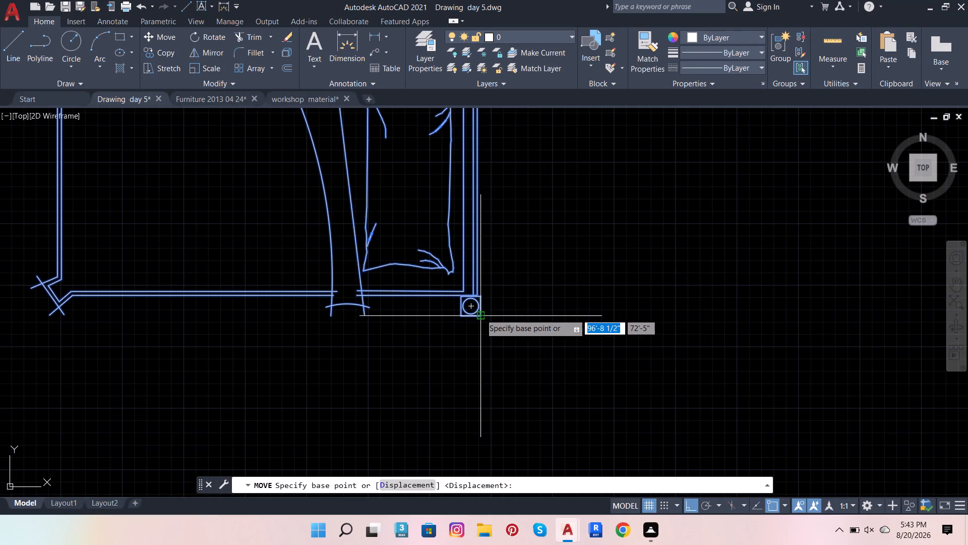
left_click(480, 314)
scroll(657, 281, "down", 3)
scroll(705, 293, "down", 3)
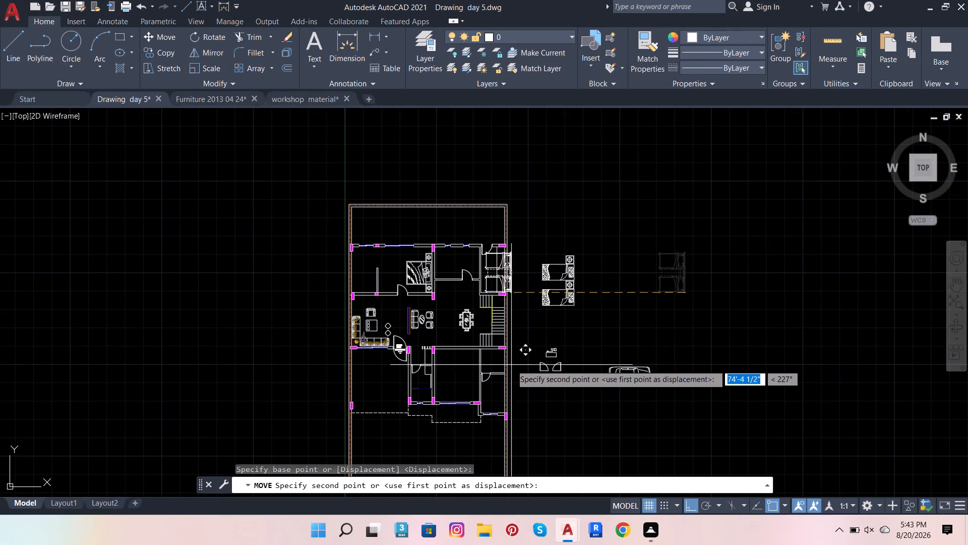
left_click(692, 499)
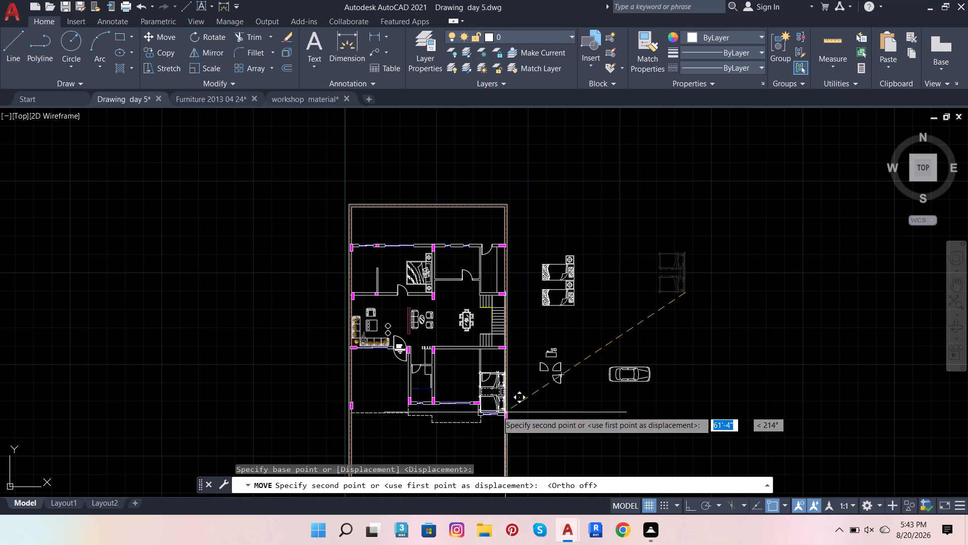
scroll(486, 409, "up", 5)
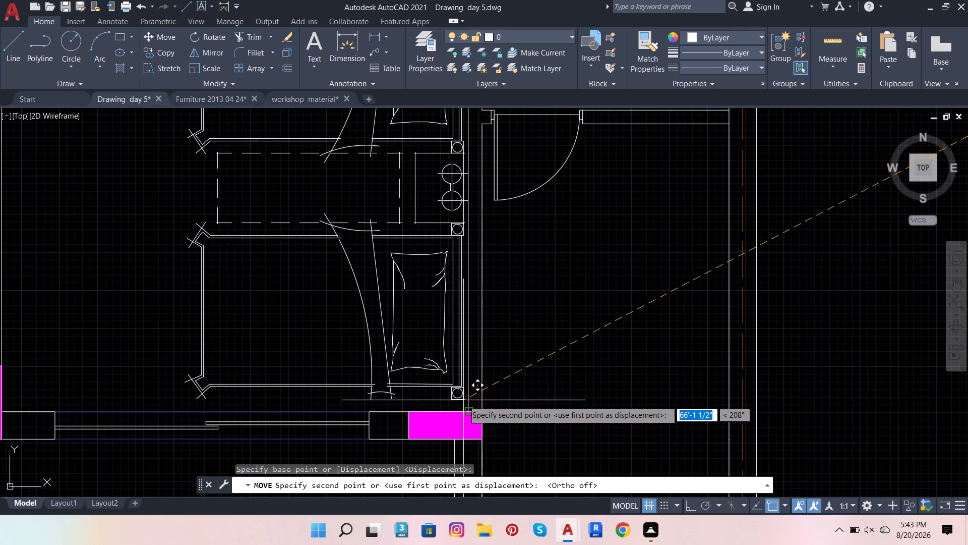
left_click(467, 407)
scroll(413, 385, "down", 1)
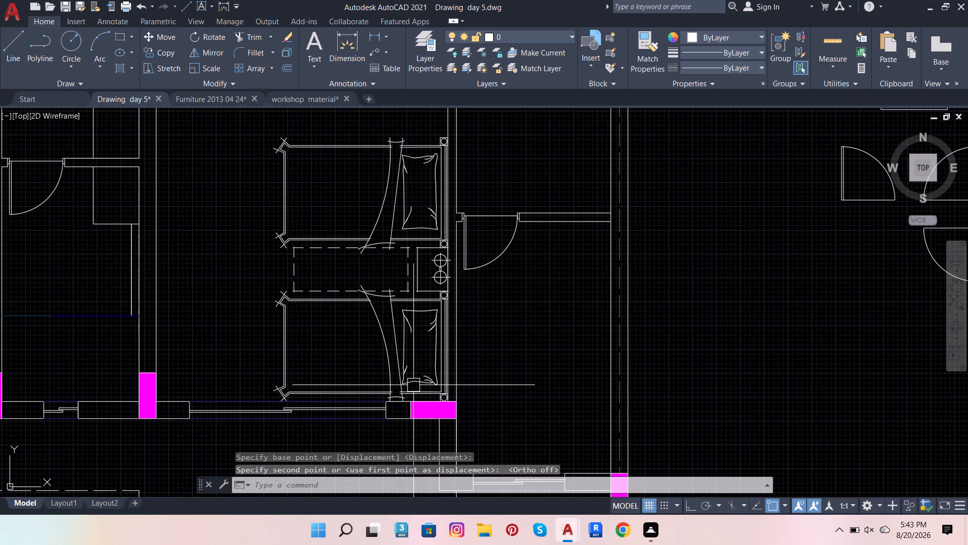
Move the twin-bed block about 1 1/2" left, leaving a small gap between the headboards and the right partition wall.
left_click(369, 391)
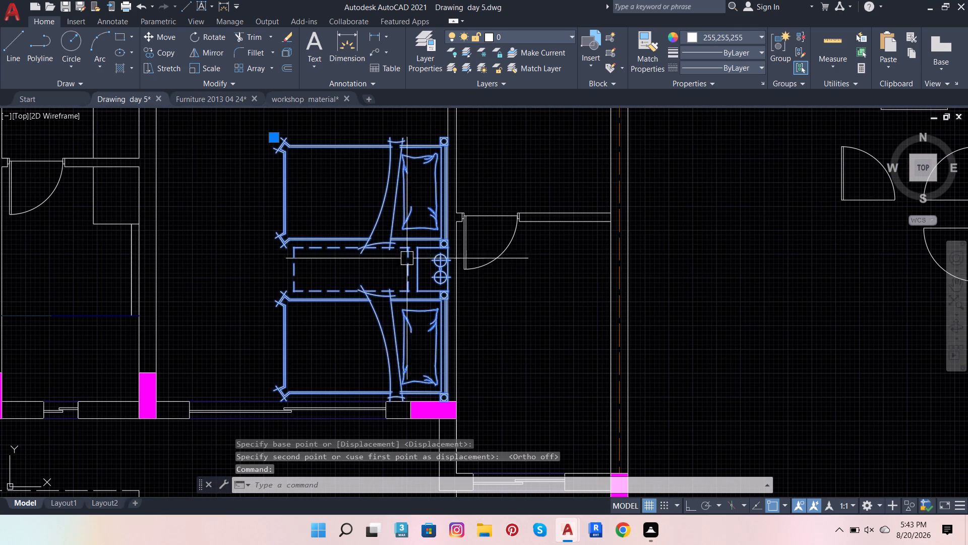
scroll(459, 247, "down", 2)
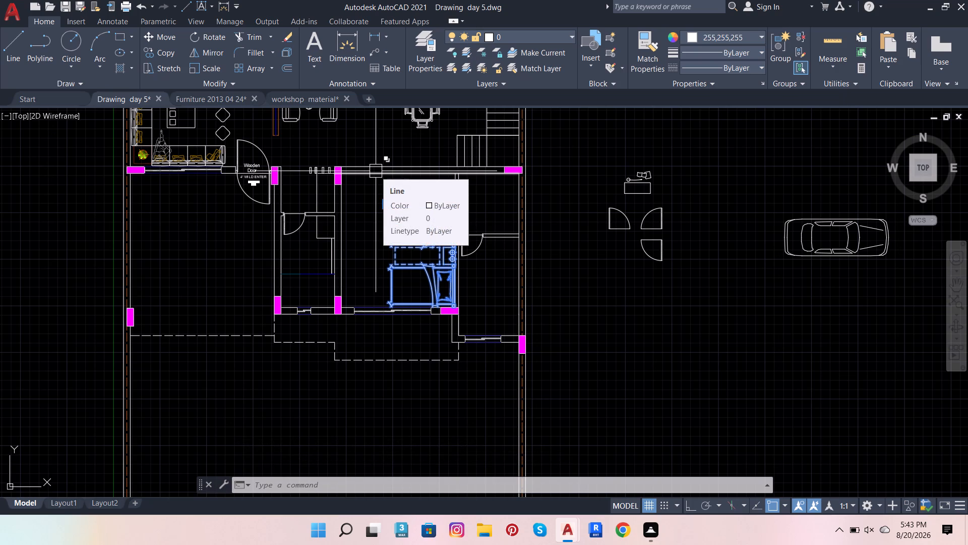
scroll(452, 309, "up", 4)
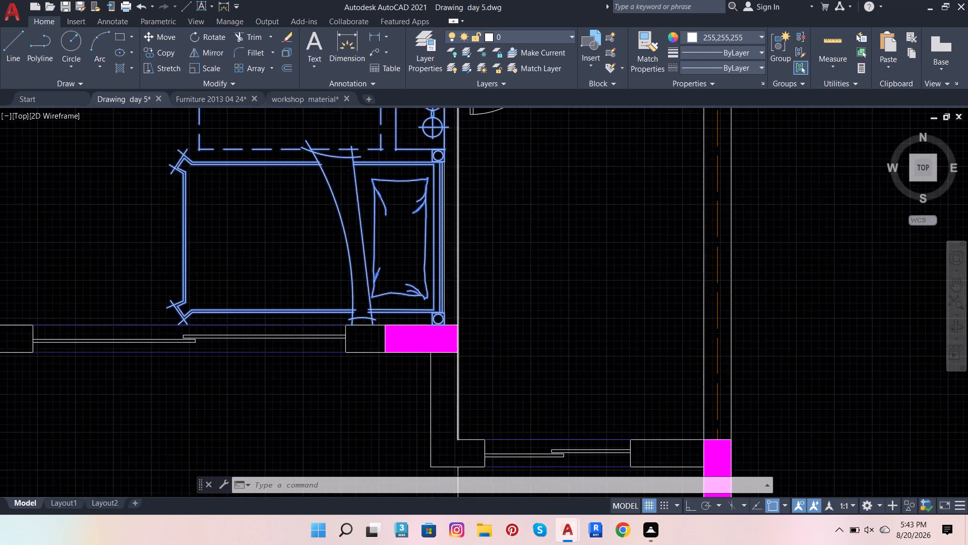
scroll(464, 293, "up", 1)
left_click(154, 37)
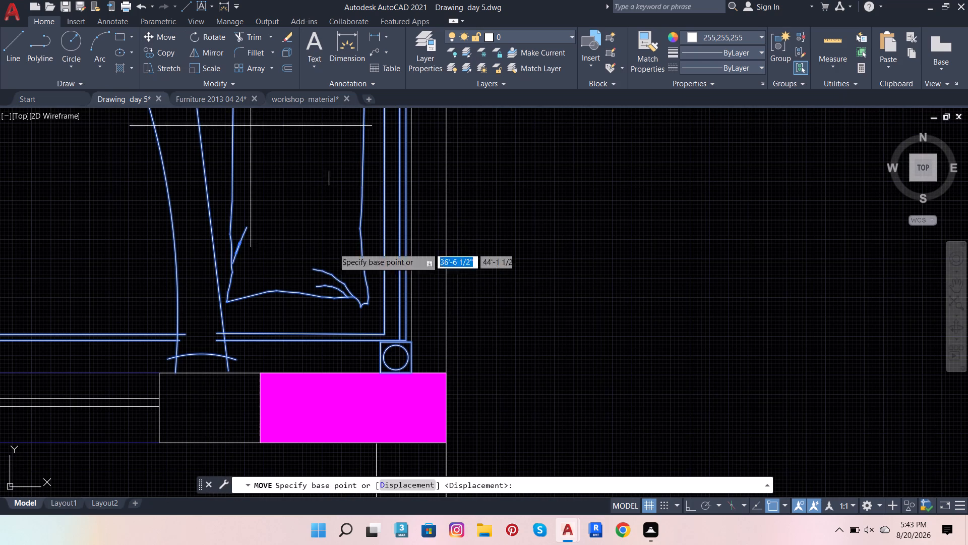
scroll(401, 355, "up", 1)
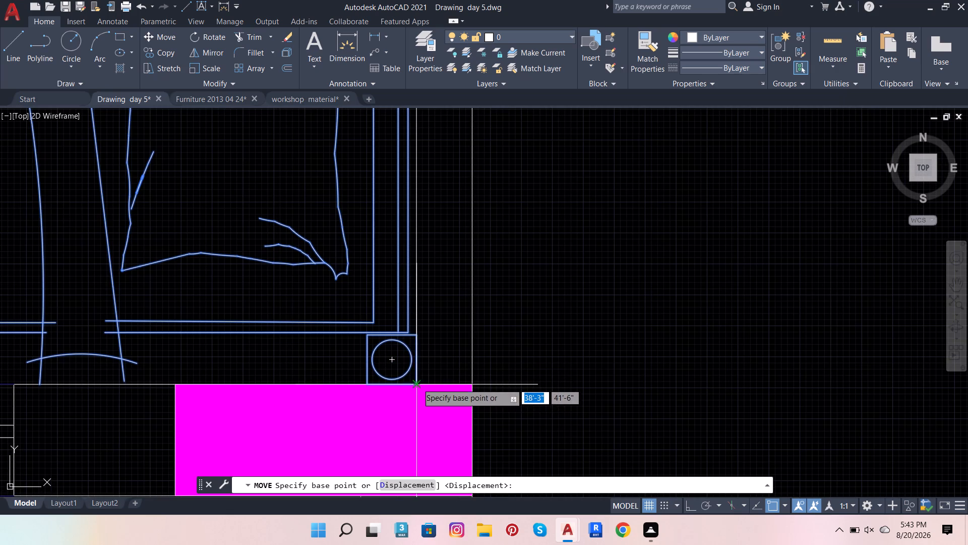
left_click(417, 384)
left_click(399, 380)
scroll(441, 378, "down", 2)
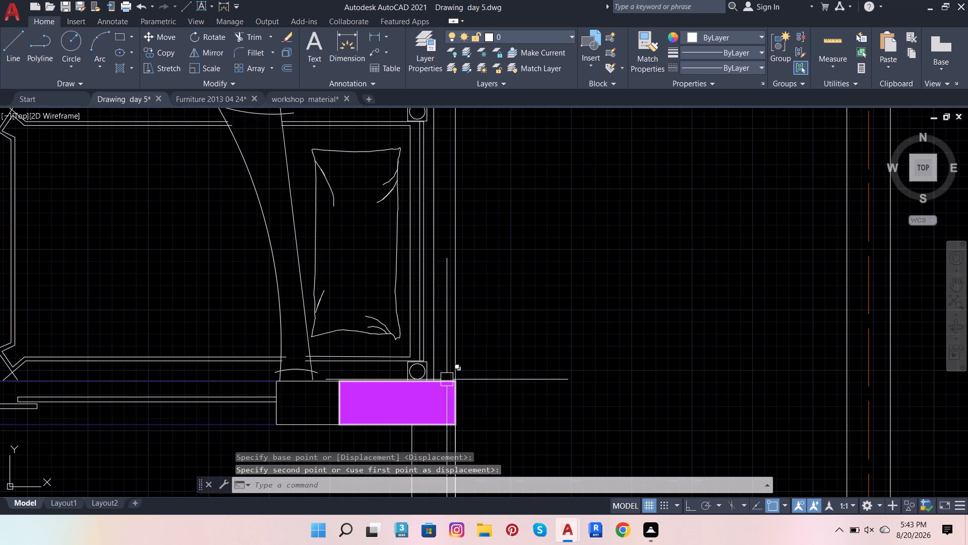
Move the twin-bed block slightly straight up with Ortho on, leaving a small gap above the lower window wall.
left_click(413, 377)
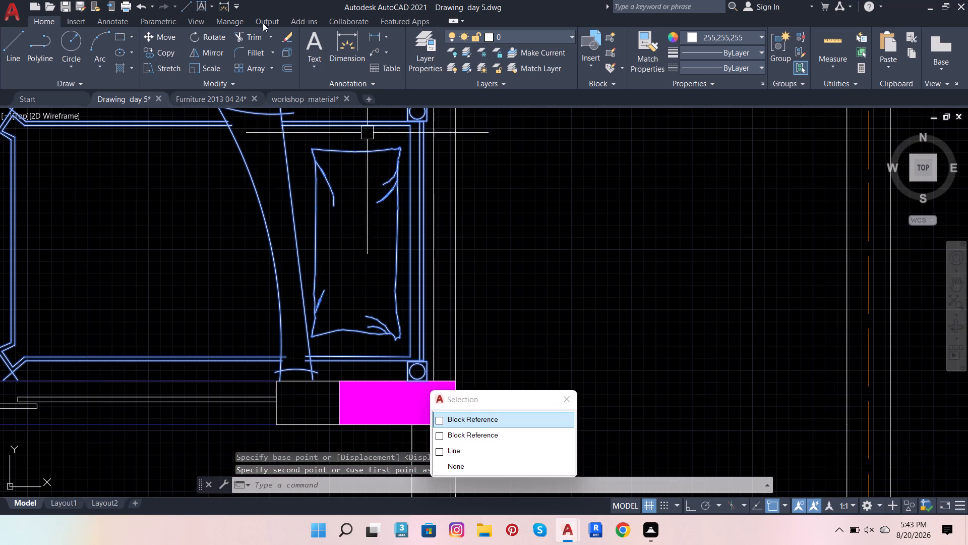
left_click(165, 34)
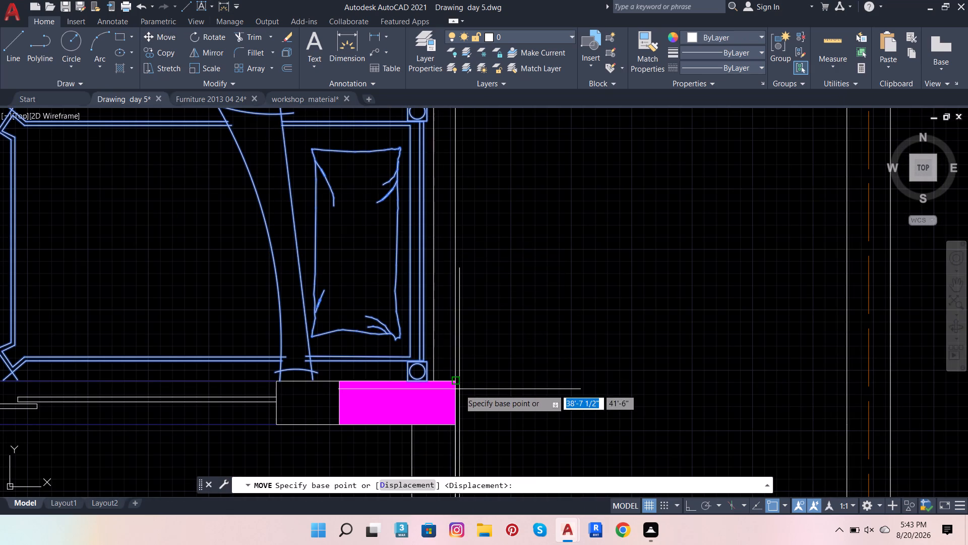
scroll(426, 386, "up", 4)
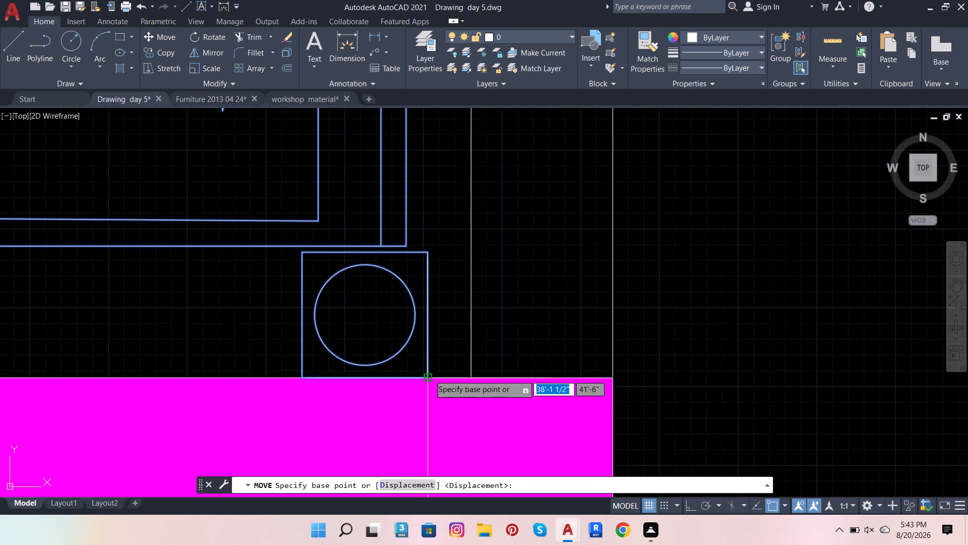
left_click(430, 378)
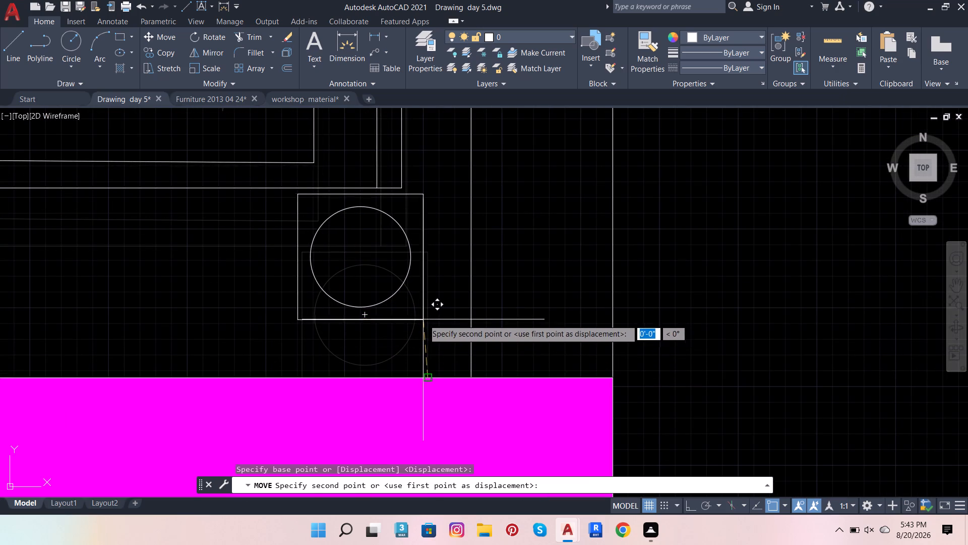
left_click(692, 507)
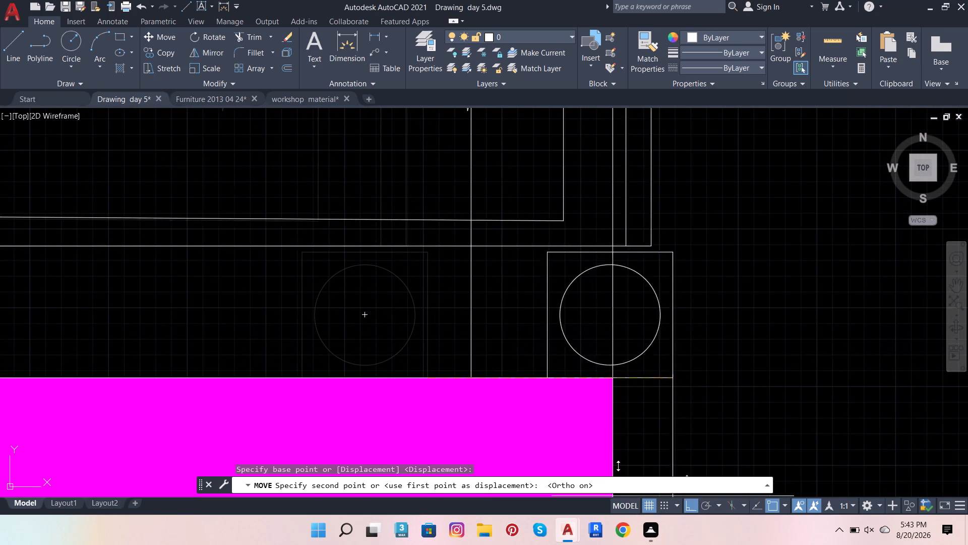
scroll(469, 299, "up", 3)
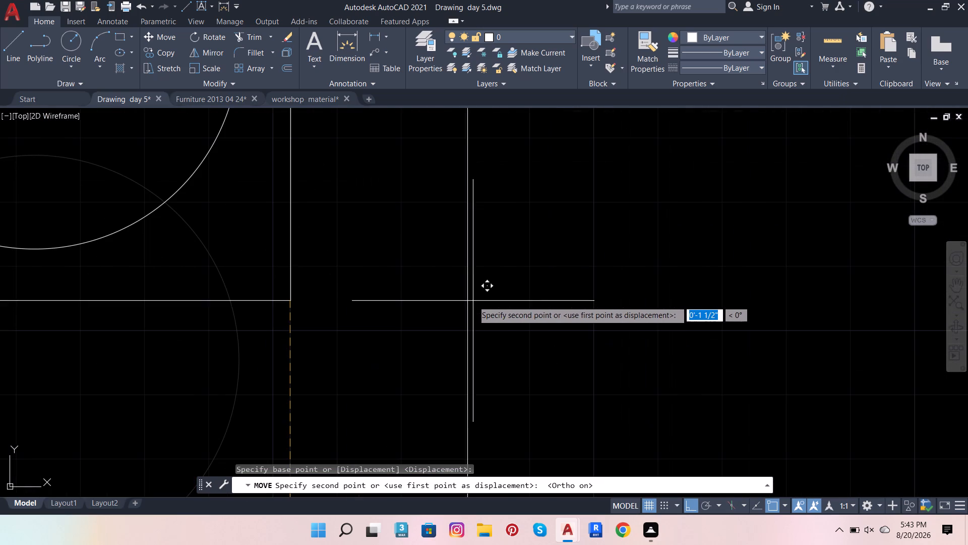
left_click(476, 283)
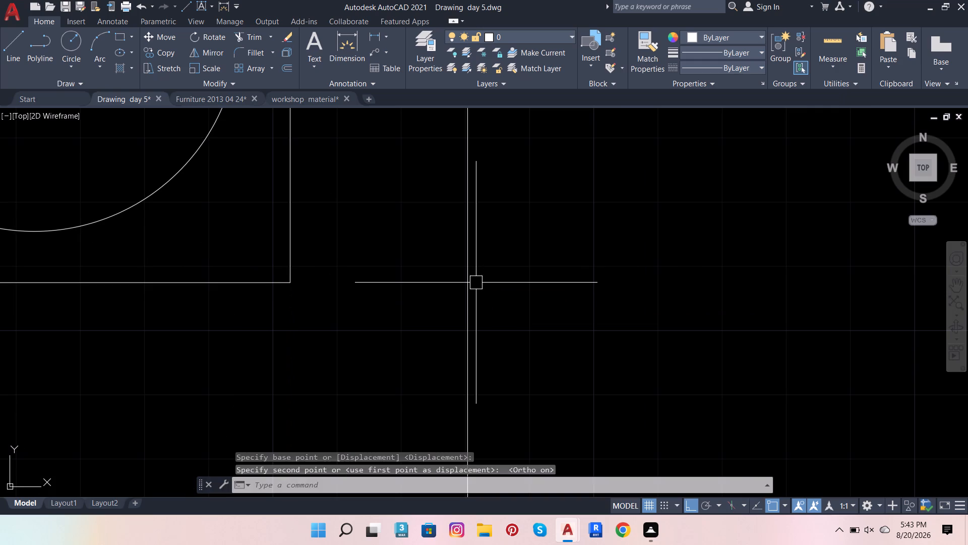
scroll(505, 316, "down", 6)
scroll(544, 380, "down", 4)
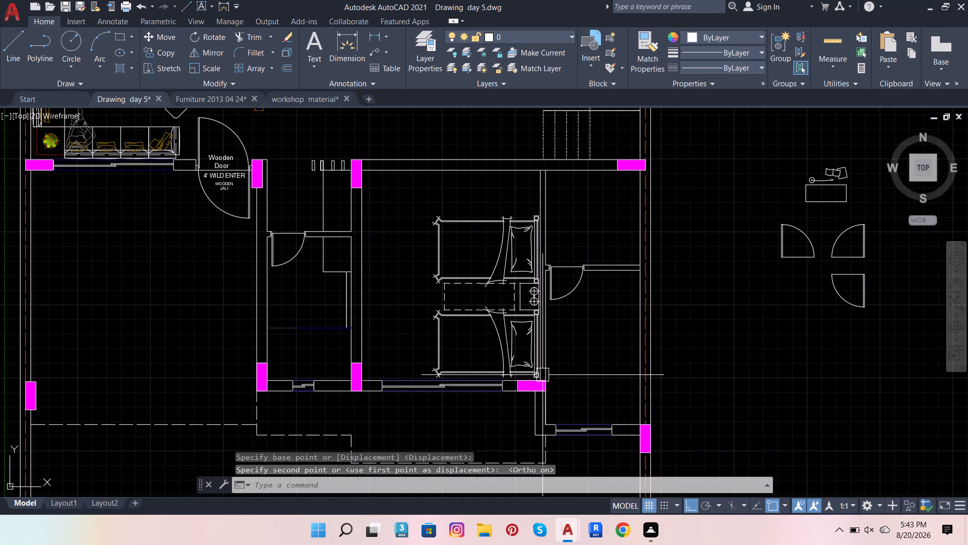
Draw a short horizontal line across the bedroom's right partition wall, just above the upper bed's corner post.
scroll(543, 215, "up", 2)
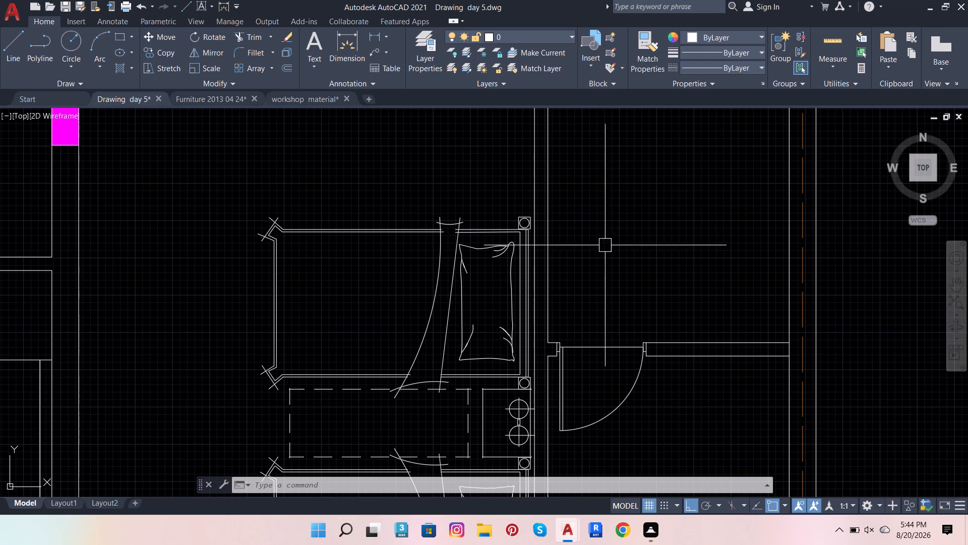
scroll(602, 315, "down", 1)
scroll(584, 230, "up", 2)
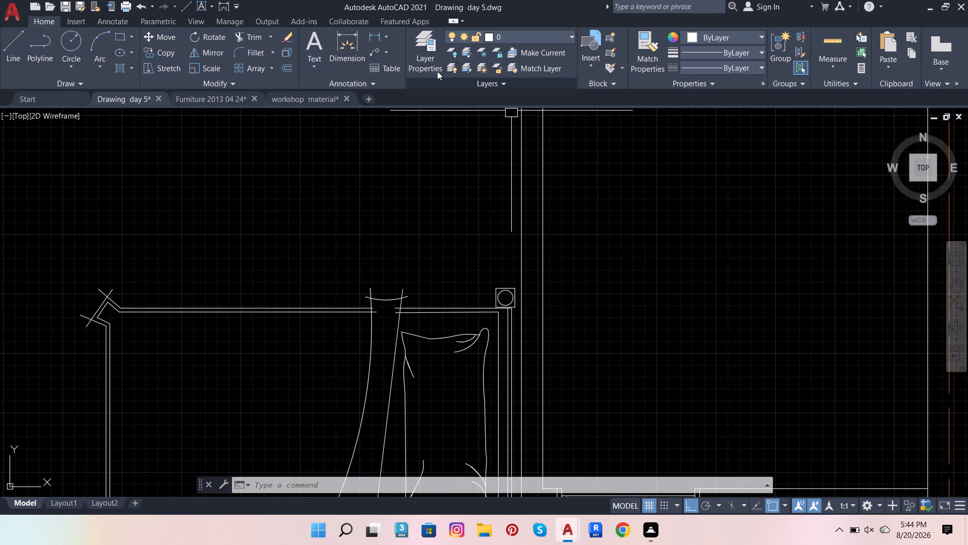
left_click(15, 38)
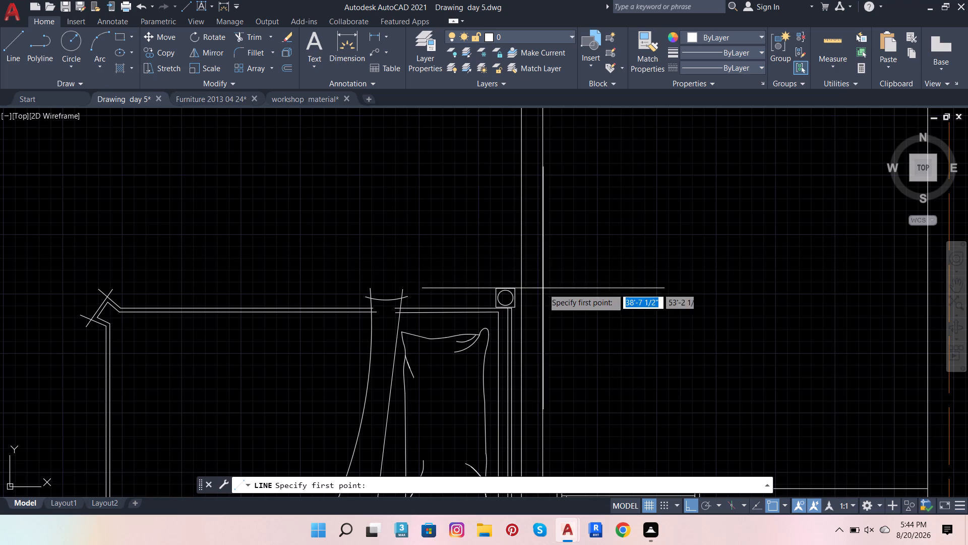
scroll(535, 286, "up", 4)
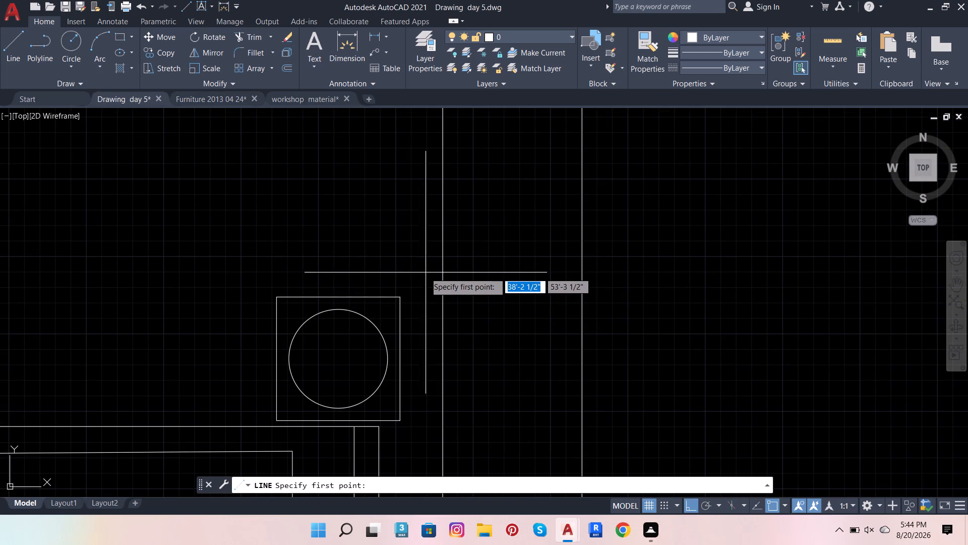
left_click(404, 276)
left_click(612, 275)
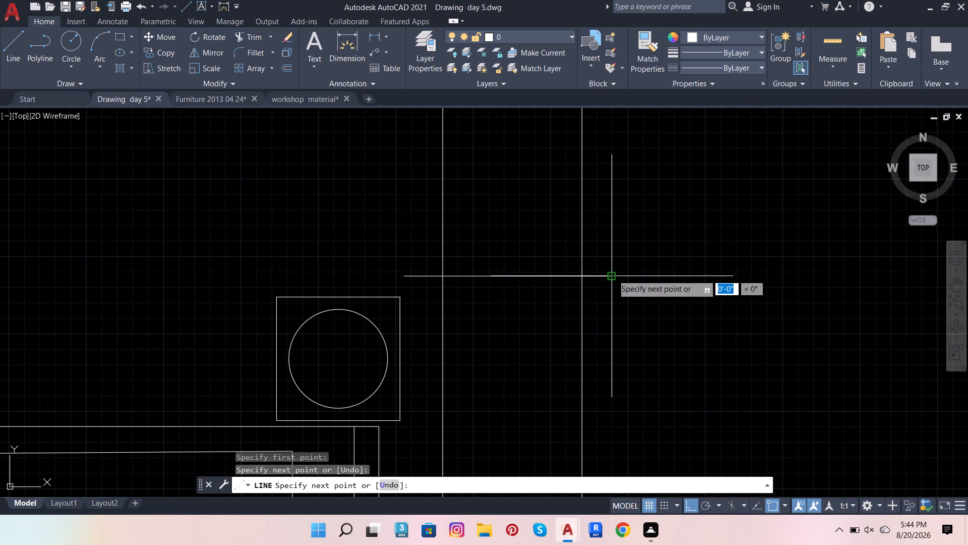
scroll(754, 231, "down", 3)
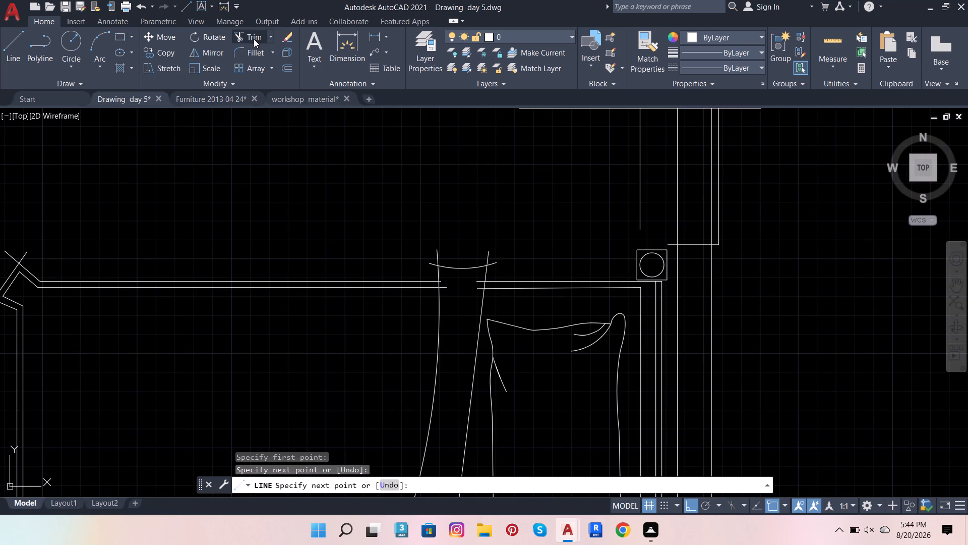
Trim both overhanging ends of the short line back to the two partition wall faces.
left_click(247, 39)
scroll(682, 235, "up", 2)
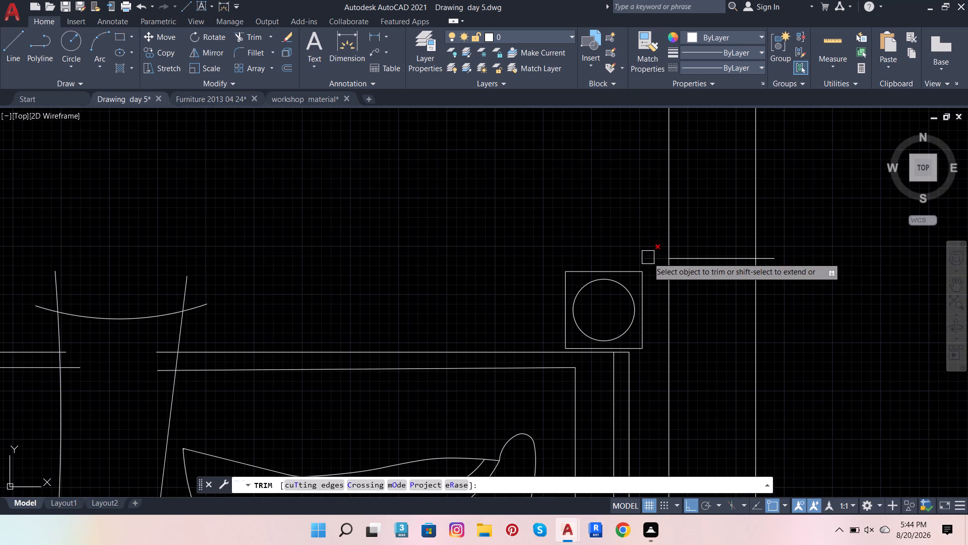
left_click(648, 257)
left_click(774, 260)
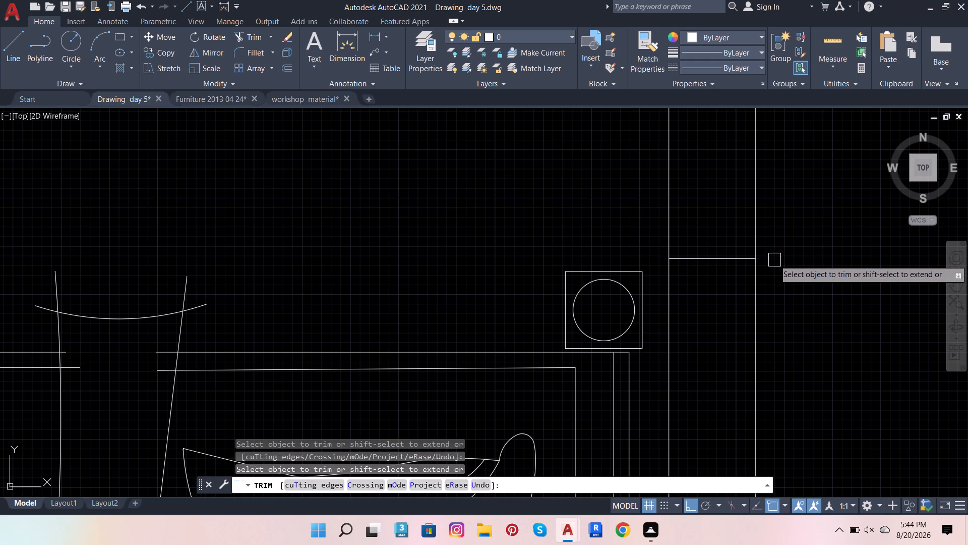
Trim away both partition wall lines between the new end line and the horizontal wall below the staircase.
scroll(775, 299, "down", 6)
scroll(805, 273, "up", 3)
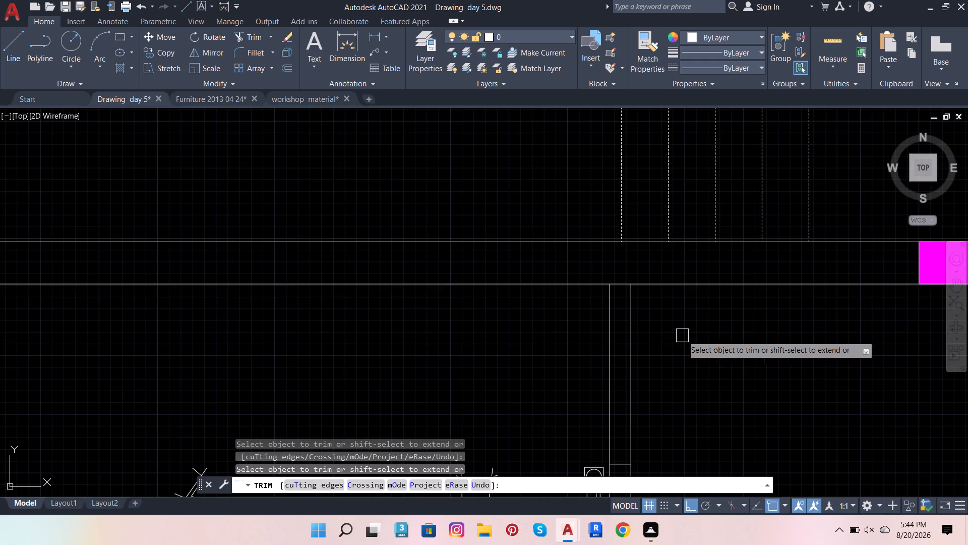
left_click(636, 356)
left_click(614, 364)
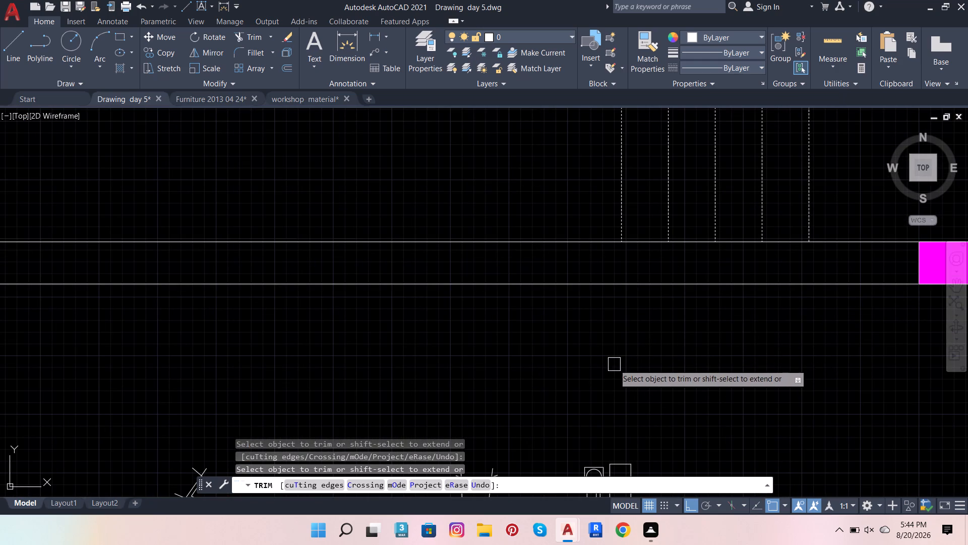
scroll(656, 350, "down", 3)
scroll(692, 373, "up", 2)
scroll(692, 373, "down", 2)
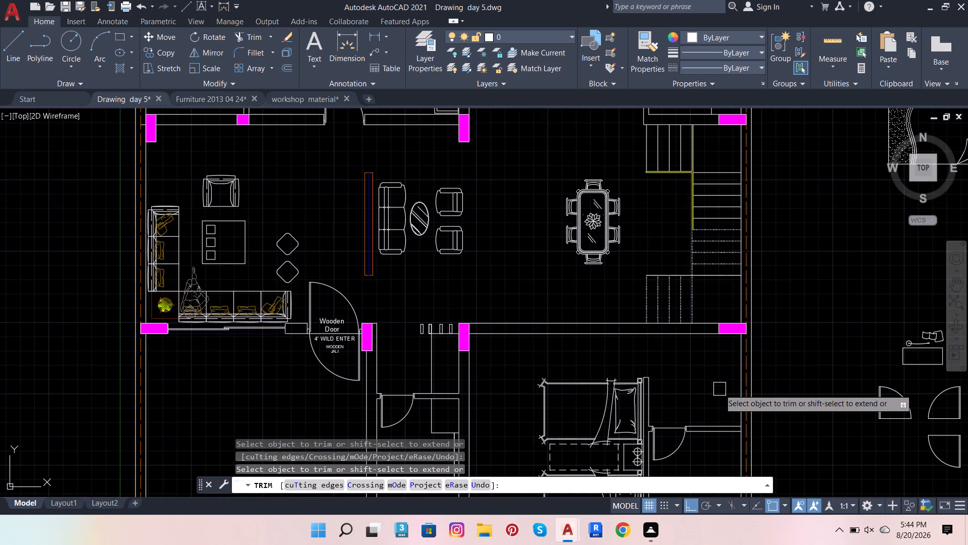
scroll(727, 388, "down", 1)
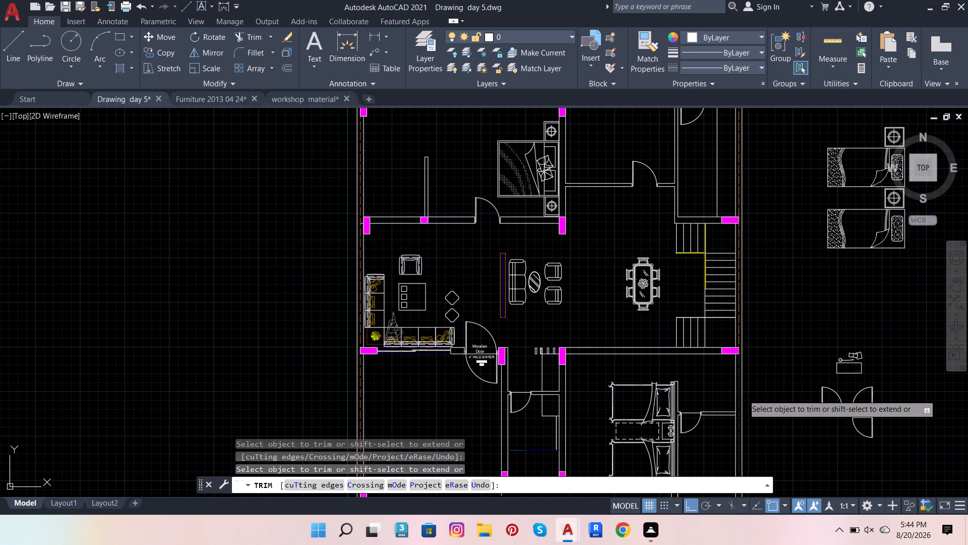
key("Escape")
key("Escape")
key("Escape")
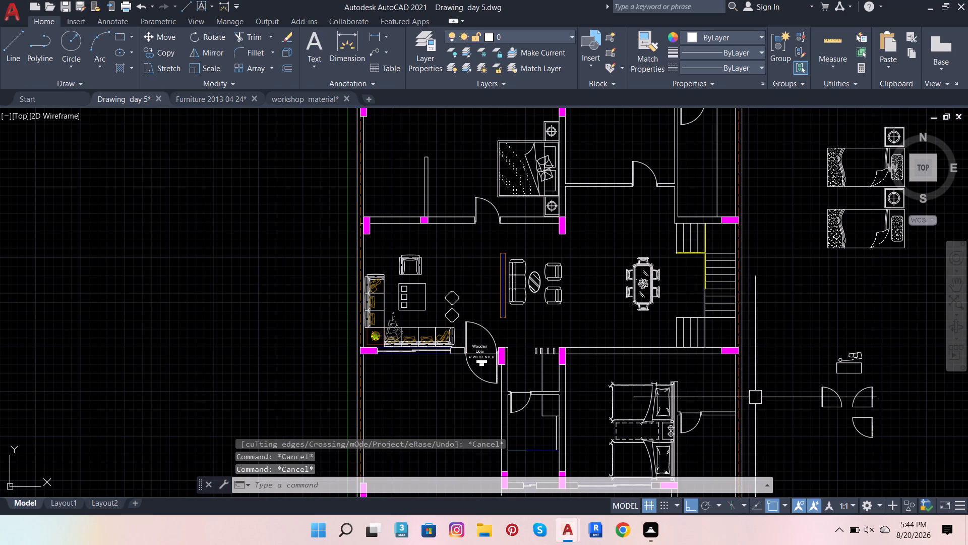
Dimension the vertical distance from the horizontal wall below the staircase to the short partition wall beside the bathroom door.
scroll(740, 406, "up", 3)
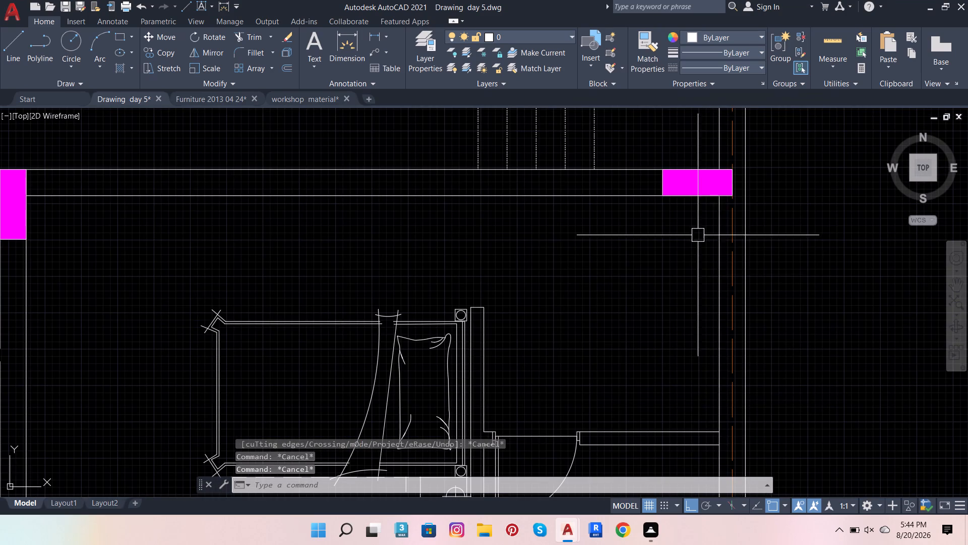
left_click(343, 47)
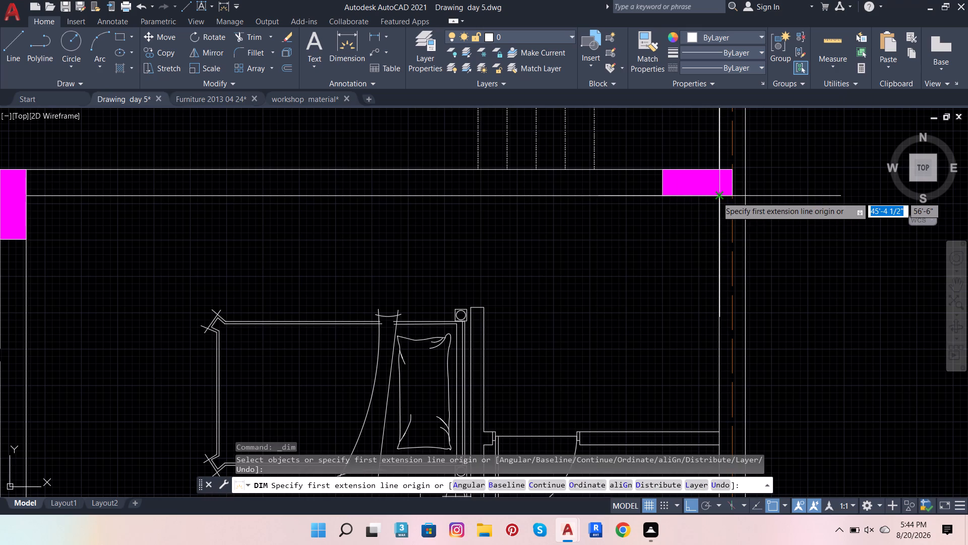
left_click(717, 197)
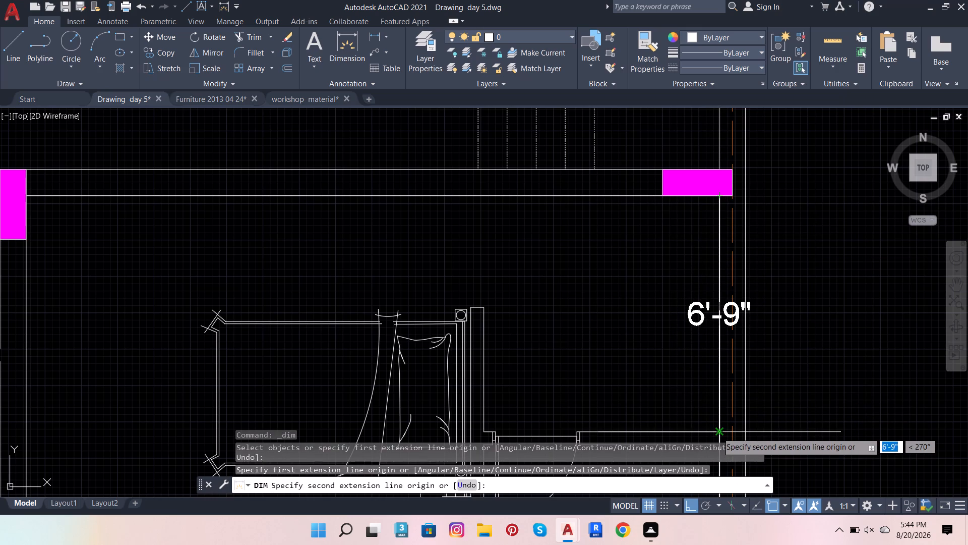
left_click(716, 430)
left_click(798, 392)
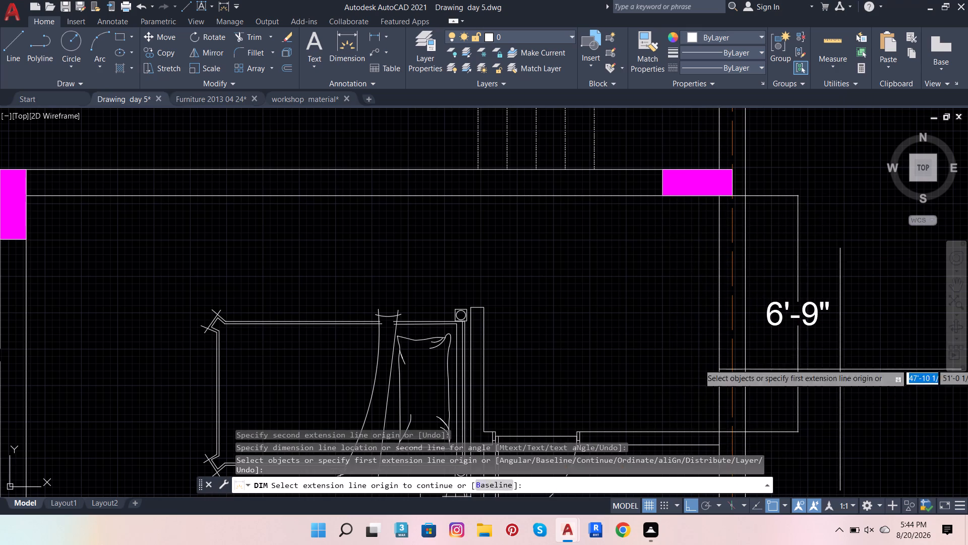
key("Escape")
key("Escape")
key("Escape")
Move the short partition wall's two face lines and end line beside the bathroom door straight down by 4 1/2".
scroll(883, 349, "down", 2)
scroll(790, 391, "up", 3)
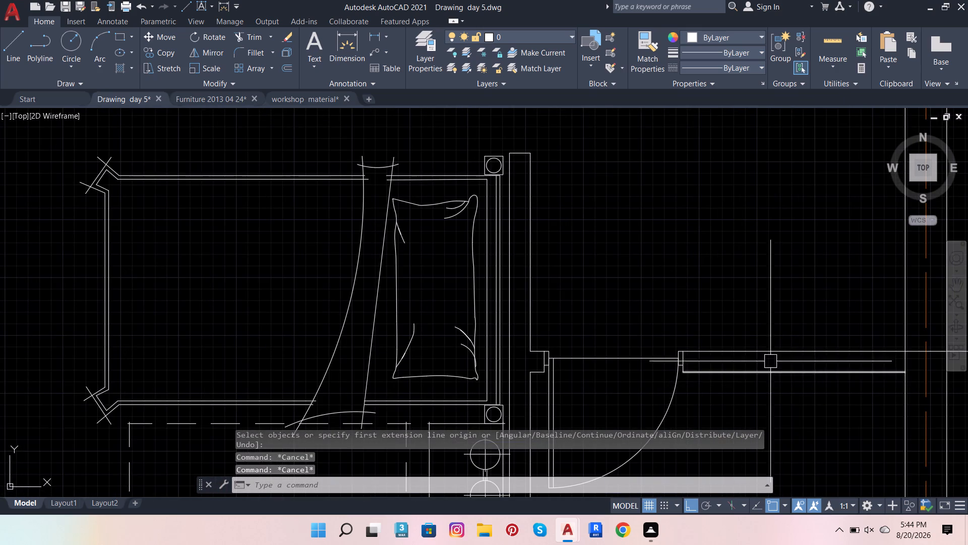
left_click(765, 353)
scroll(729, 371, "up", 2)
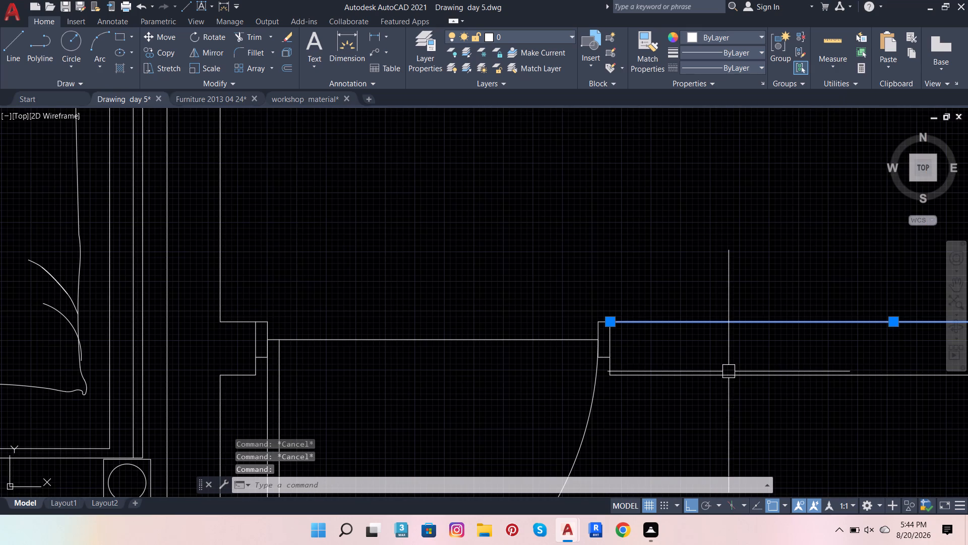
left_click(726, 371)
scroll(617, 363, "up", 3)
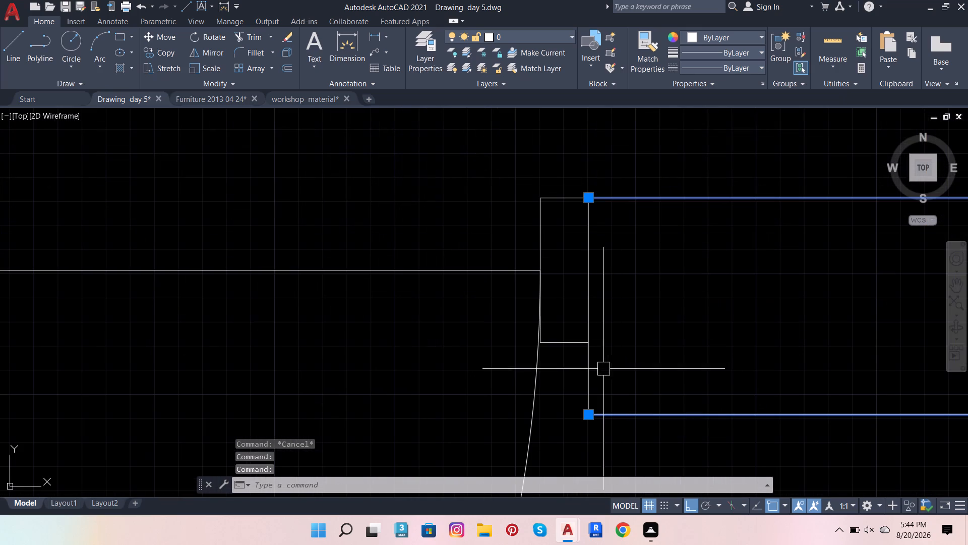
left_click(591, 383)
scroll(518, 389, "down", 4)
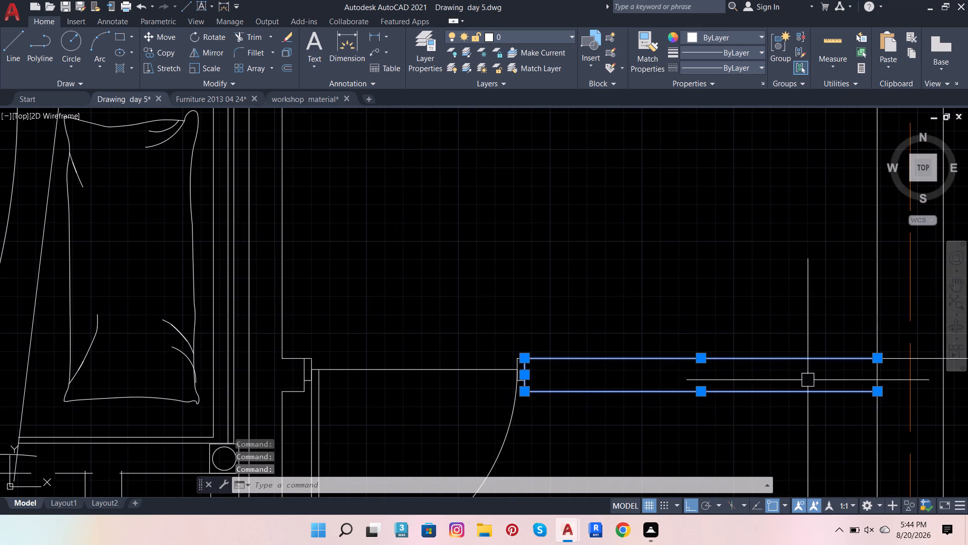
scroll(878, 378, "up", 2)
scroll(799, 396, "down", 2)
scroll(627, 414, "down", 1)
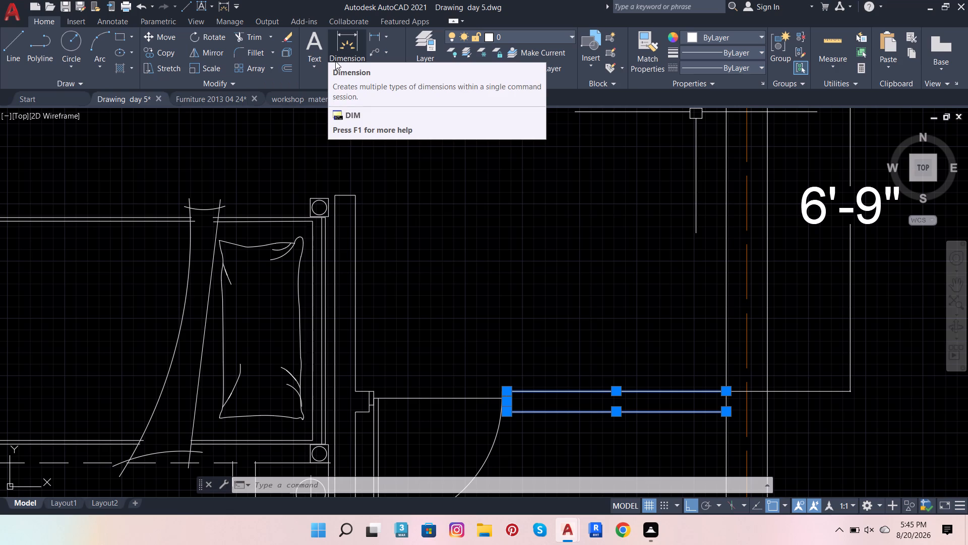
left_click(166, 34)
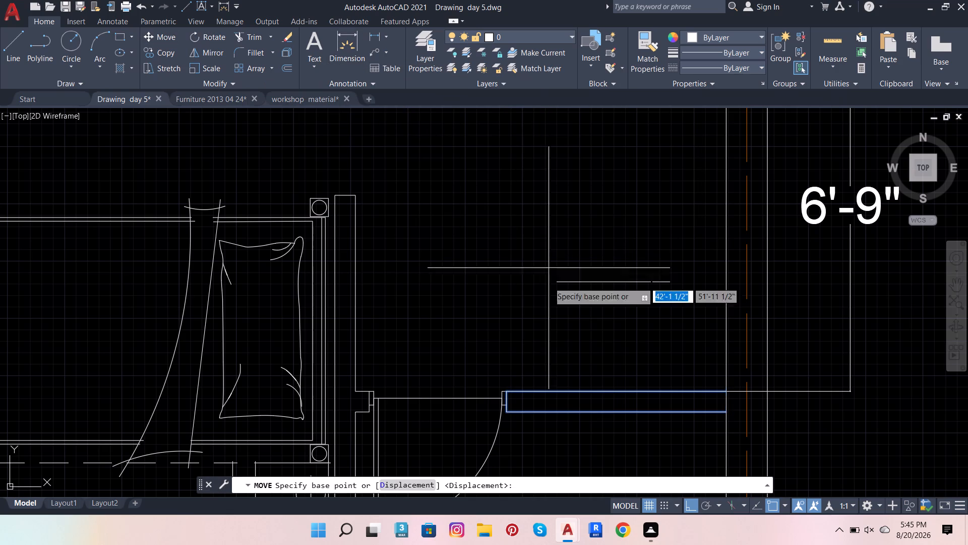
left_click(723, 393)
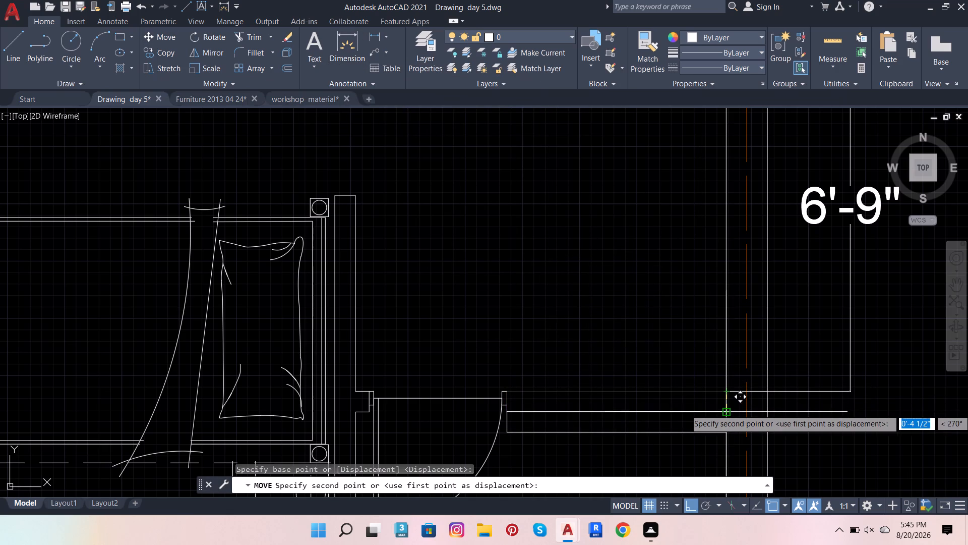
left_click(729, 409)
scroll(796, 365, "down", 2)
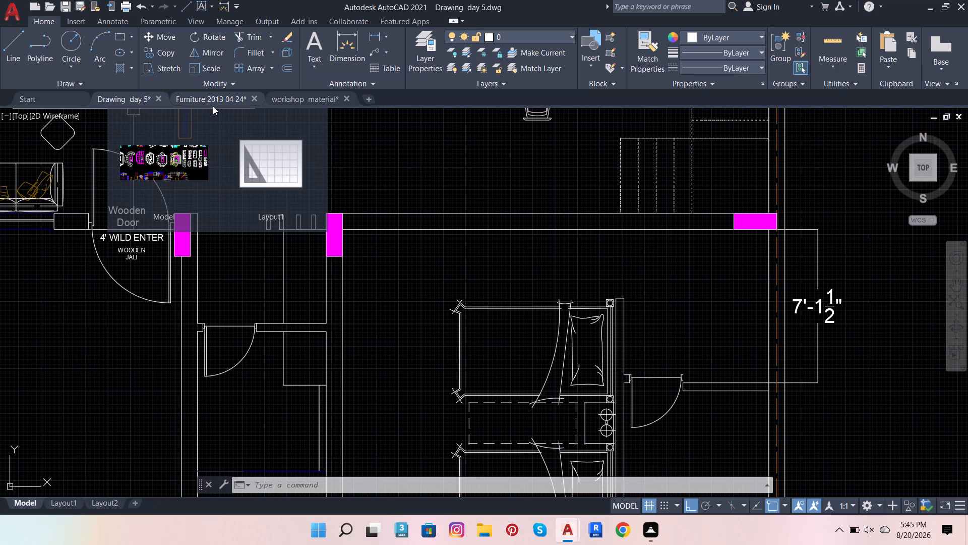
Trim away the vertical dimension beside the outer wall and the outer wall's inner line between the moved partition's two faces.
left_click(255, 38)
left_click(830, 320)
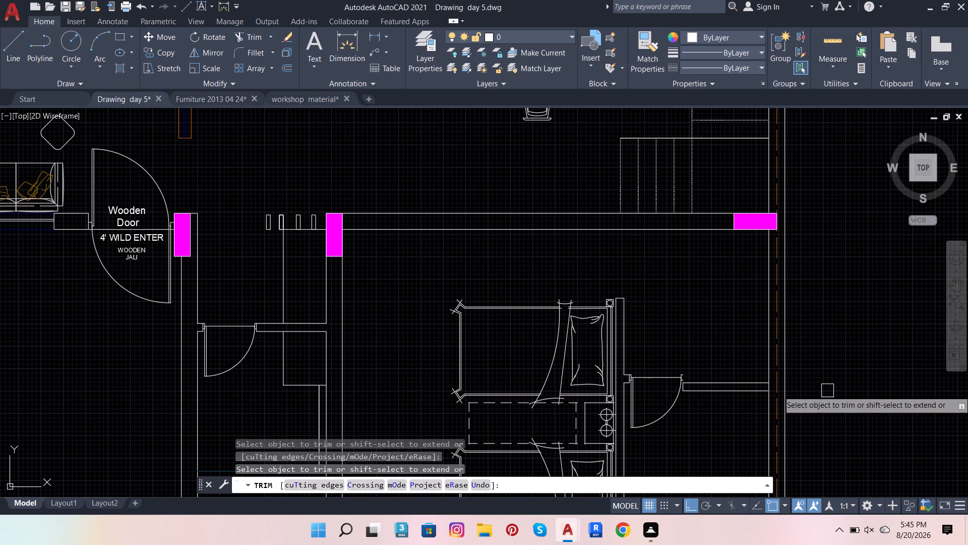
scroll(778, 401, "up", 4)
left_click(765, 366)
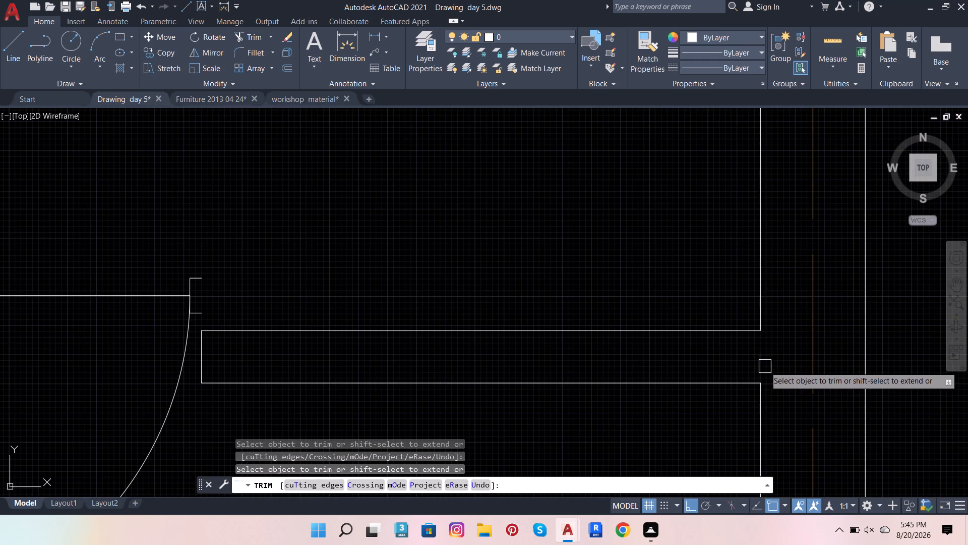
scroll(693, 419, "down", 3)
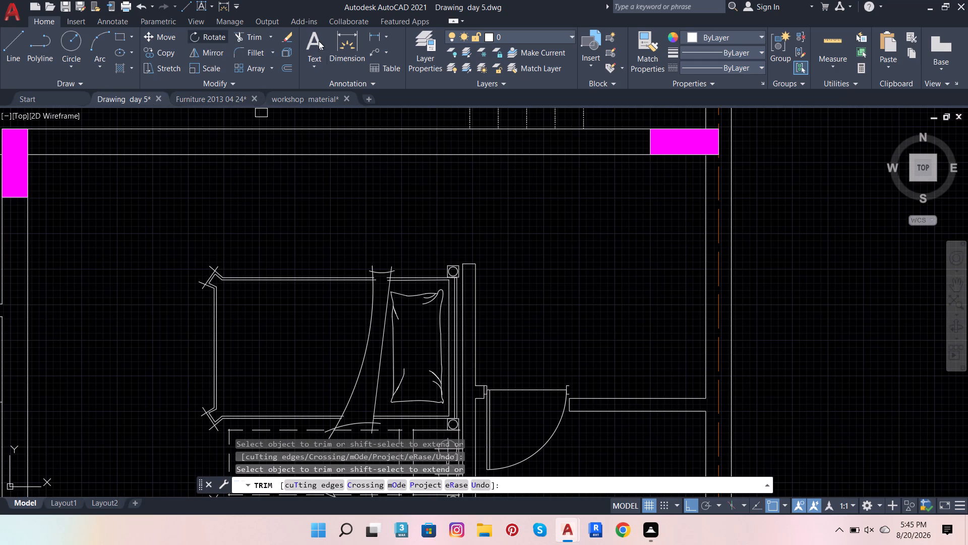
Add a vertical dimension outside the outer wall, from the wall below the staircase to the moved partition's upper face.
left_click(353, 44)
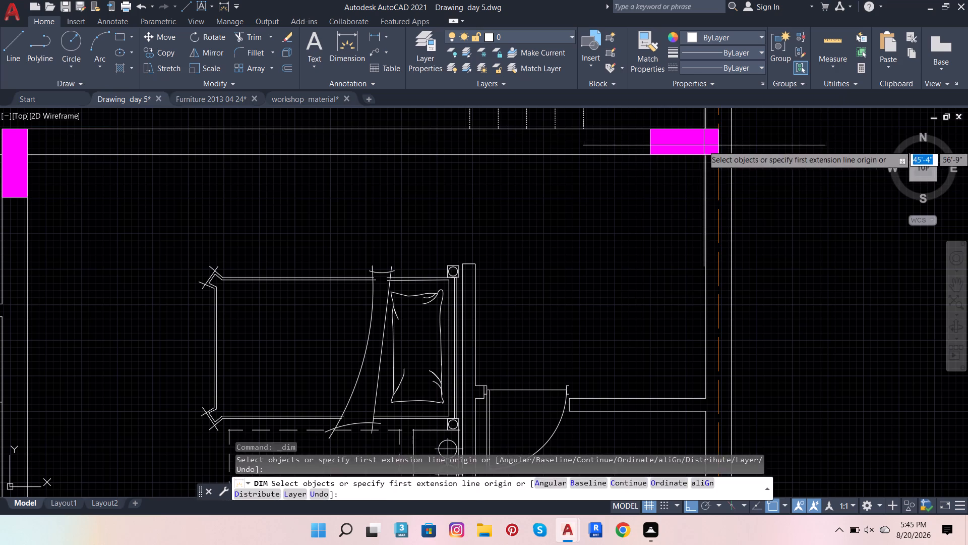
left_click(705, 154)
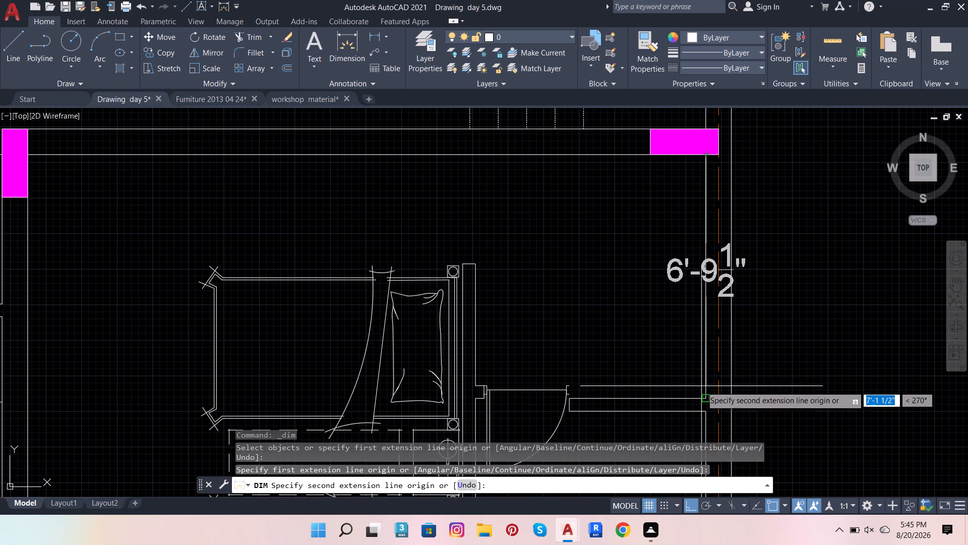
left_click(705, 397)
left_click(806, 380)
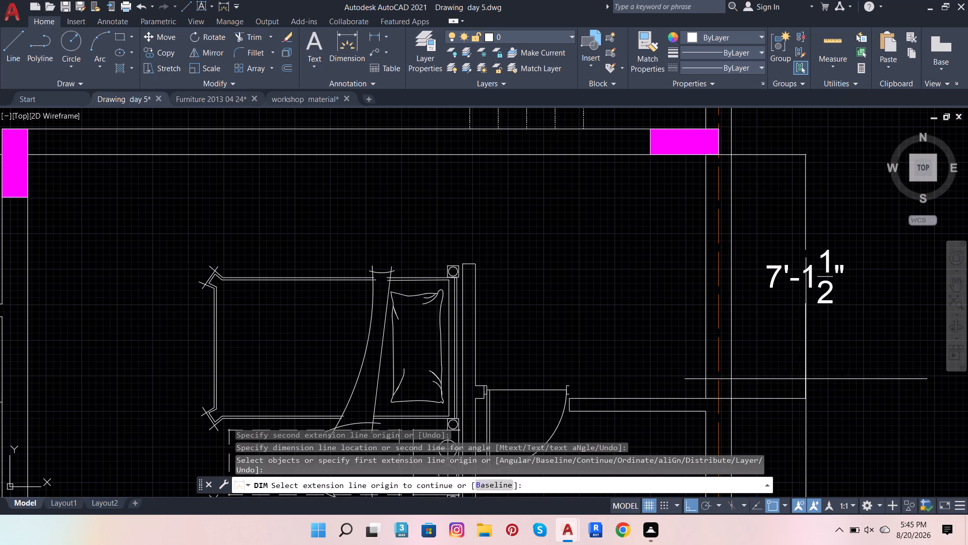
key("Escape")
key("Escape")
key("Escape")
key("Escape")
key("Escape")
key("Escape")
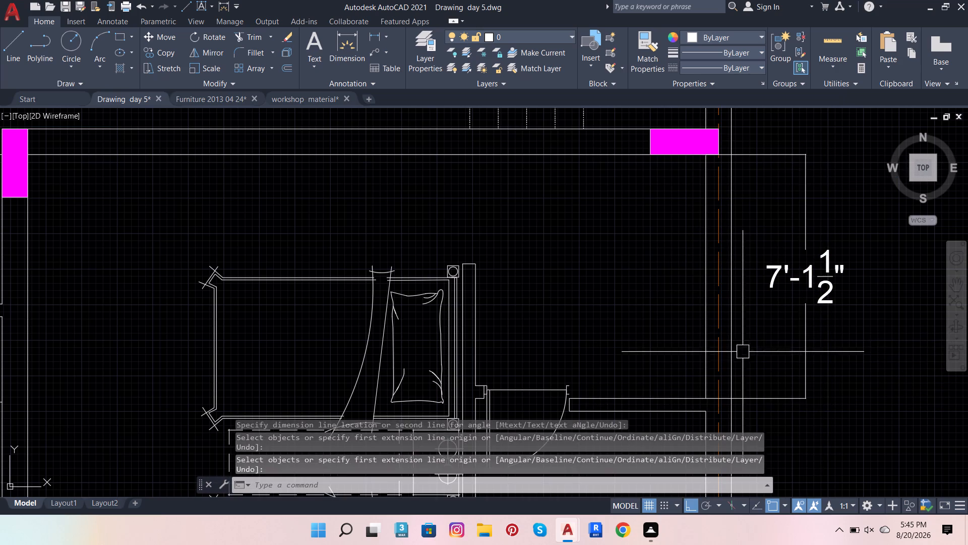
Offset the outer wall's inner line 2' into the room above the short partition wall.
left_click(708, 337)
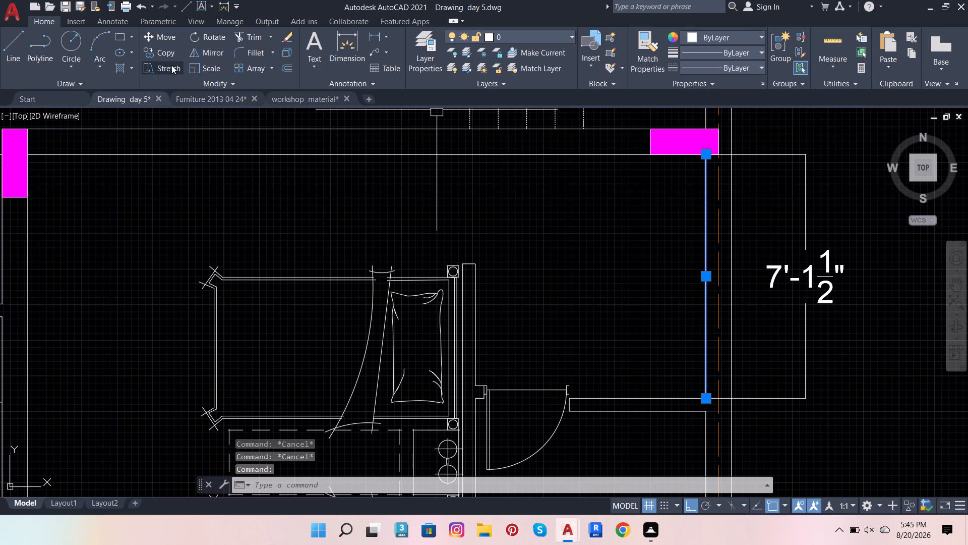
left_click(286, 68)
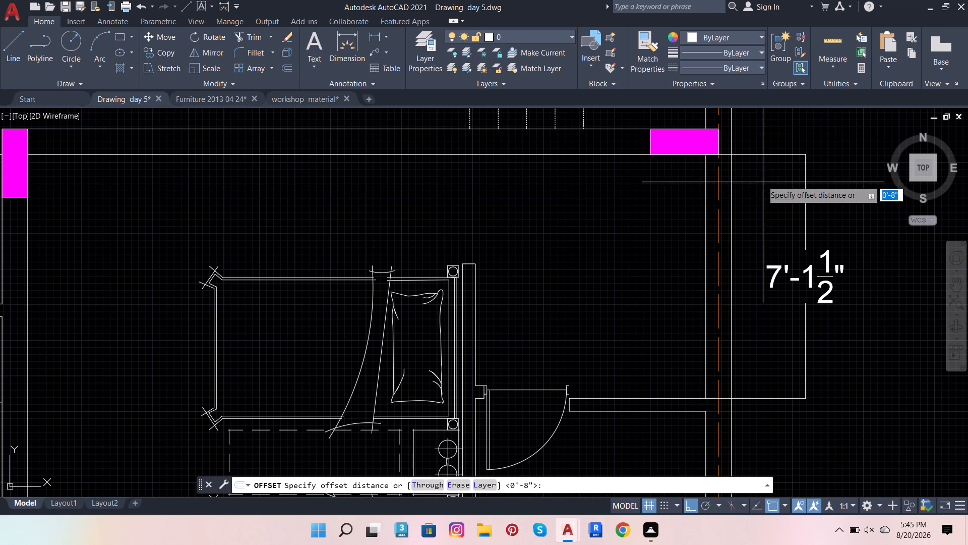
left_click(704, 156)
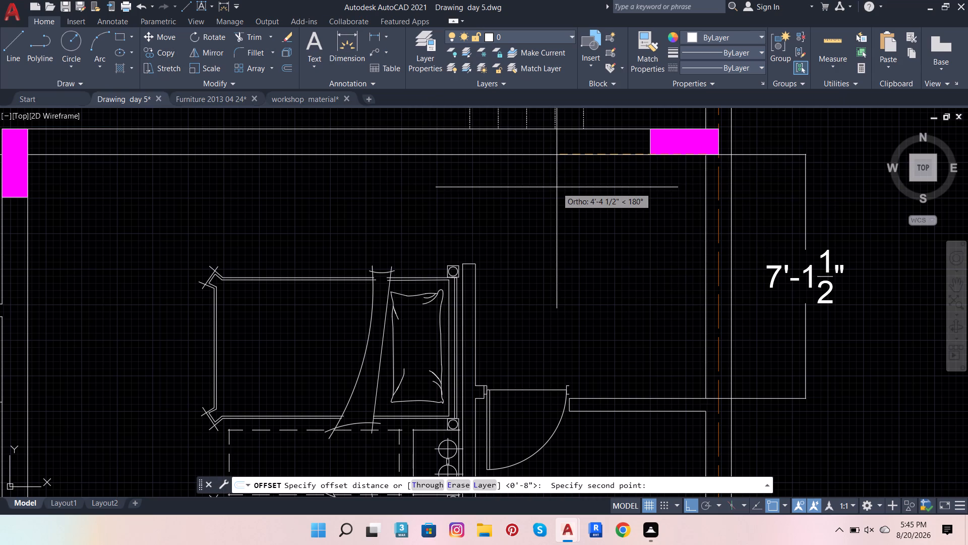
key("2")
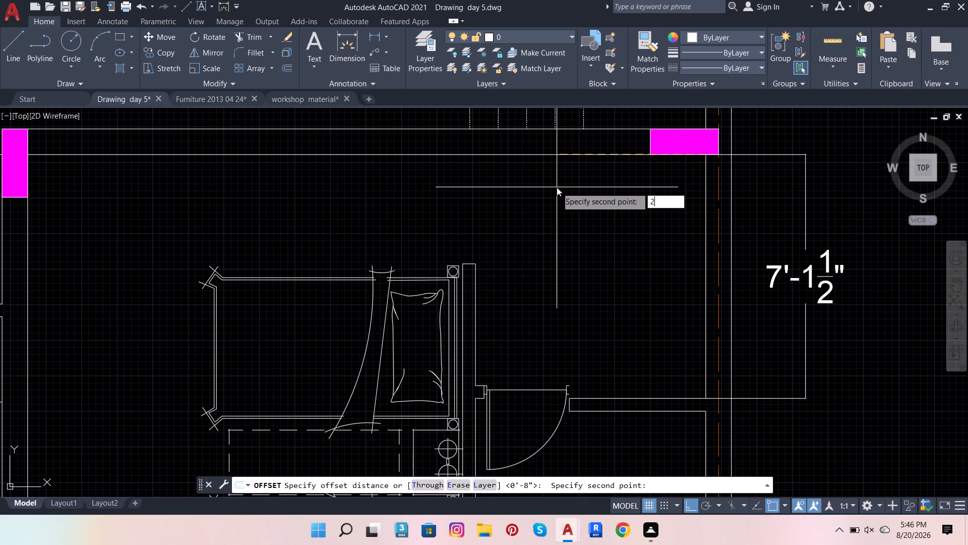
key("apostrophe")
key("Return")
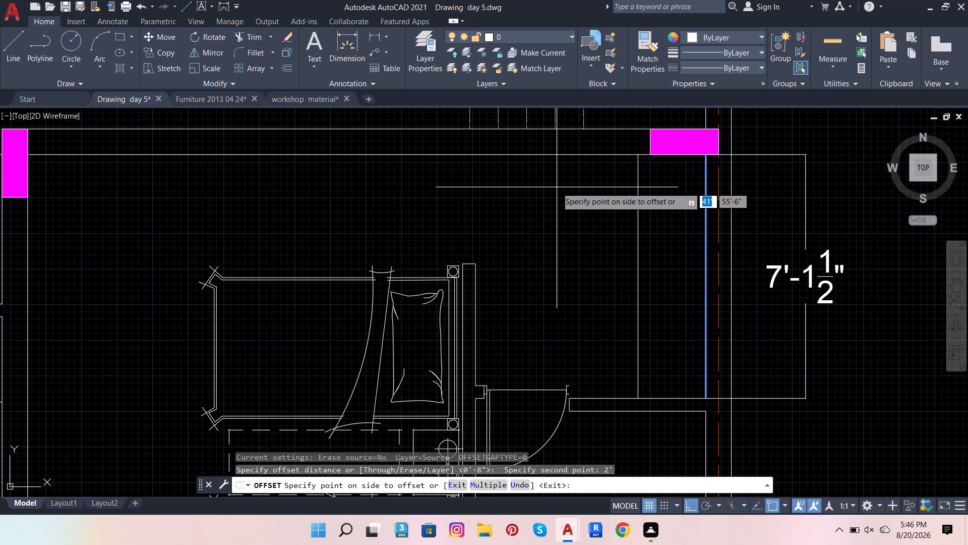
left_click(556, 187)
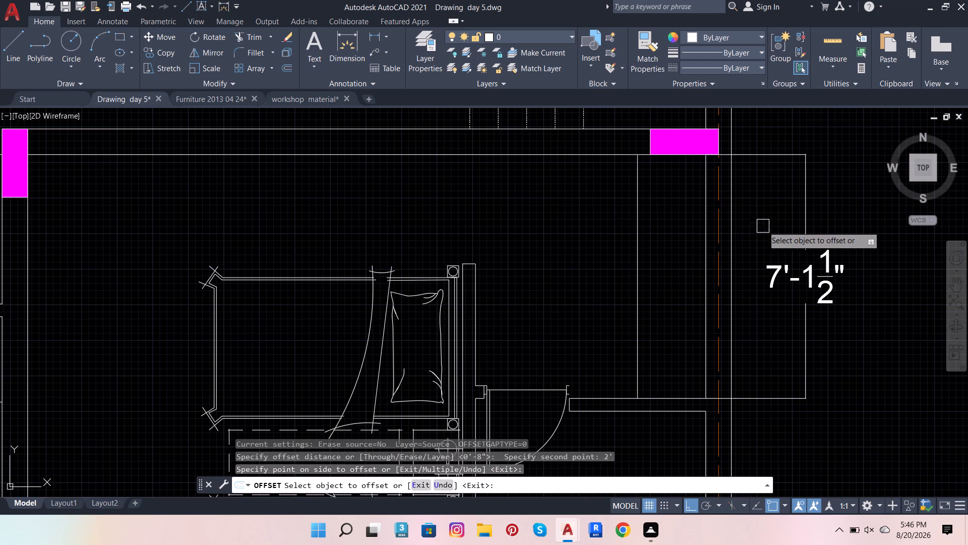
Offset the outer wall's inner line into the room below the short partition wall by the same 2' distance.
scroll(765, 225, "down", 4)
scroll(780, 266, "up", 2)
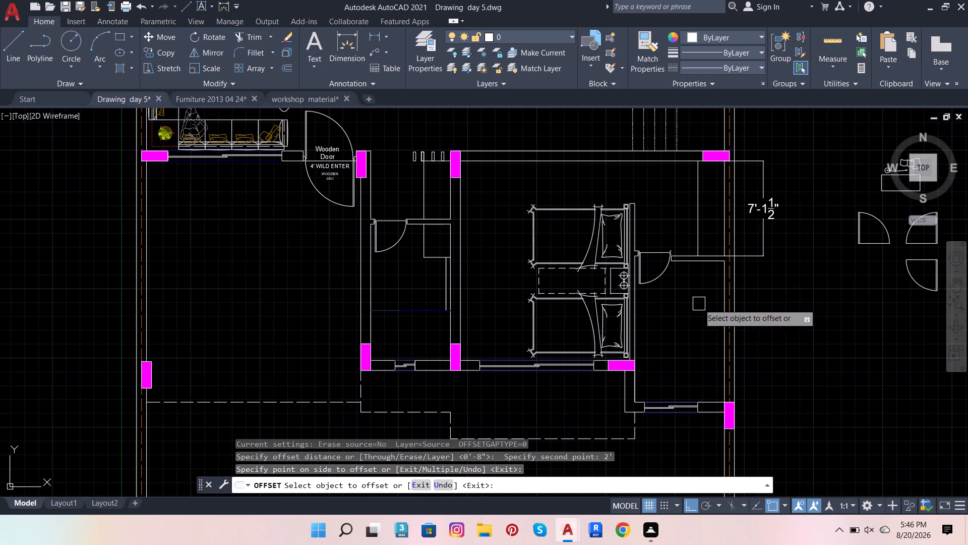
scroll(706, 303, "up", 2)
left_click(747, 314)
left_click(647, 339)
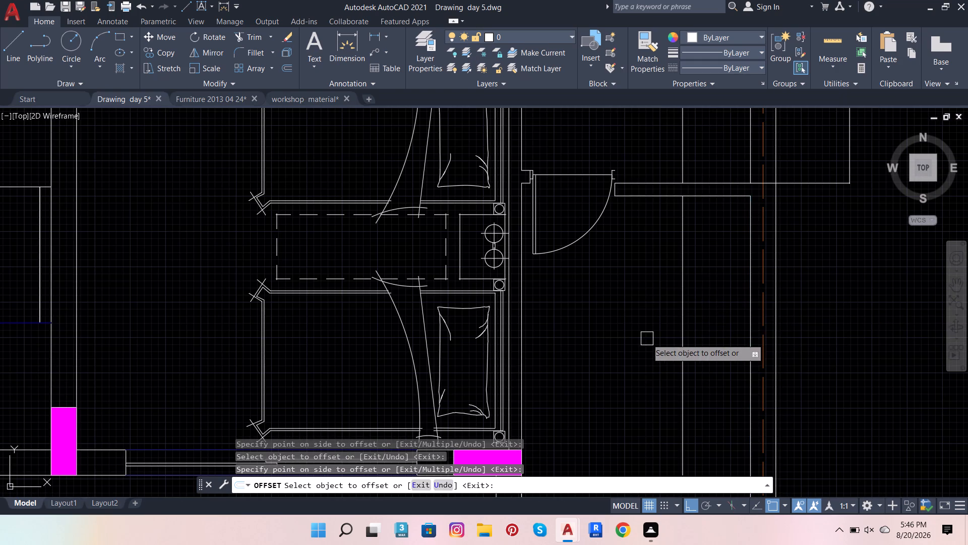
Offset the short partition wall's lower face line 2'6" downward into the bathroom.
scroll(672, 344, "down", 2)
scroll(704, 416, "up", 1)
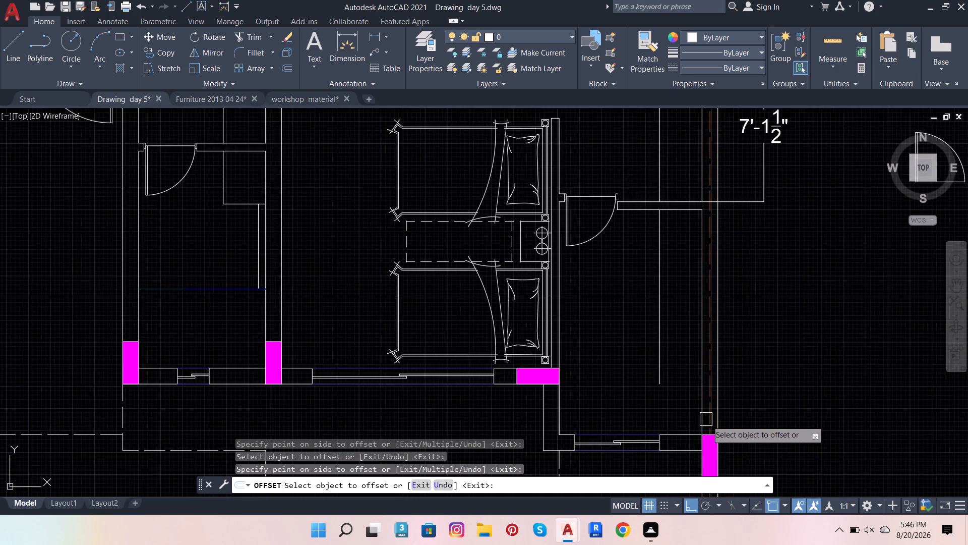
scroll(708, 421, "up", 1)
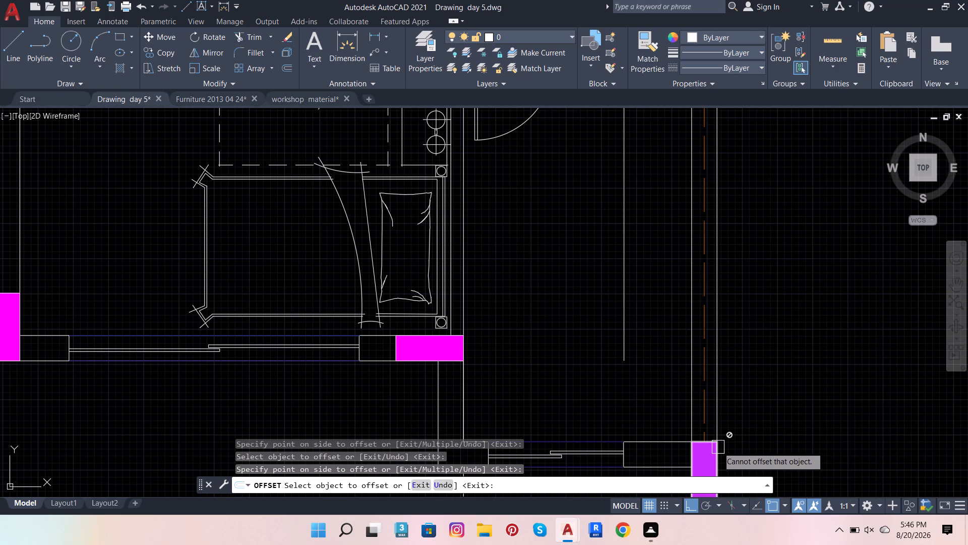
scroll(399, 417, "down", 1)
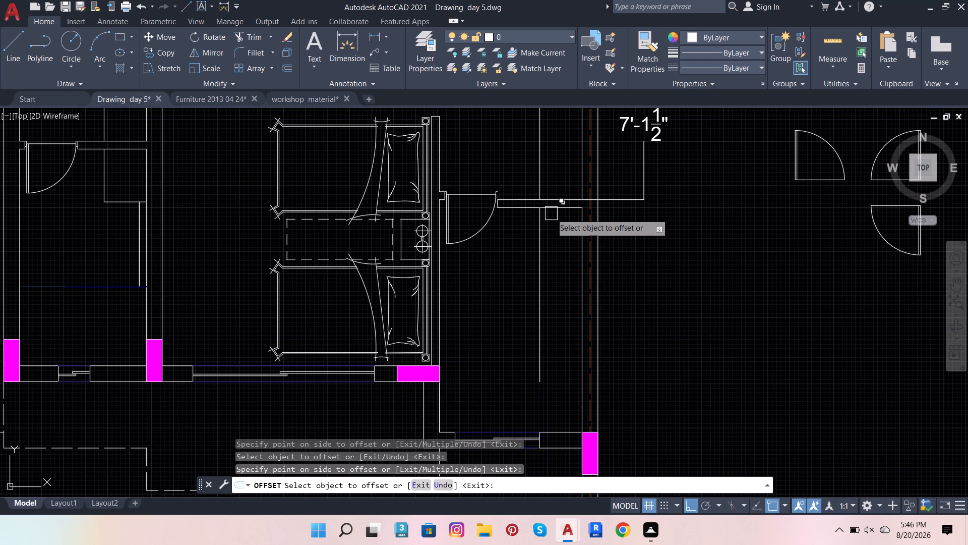
left_click(292, 71)
left_click(577, 211)
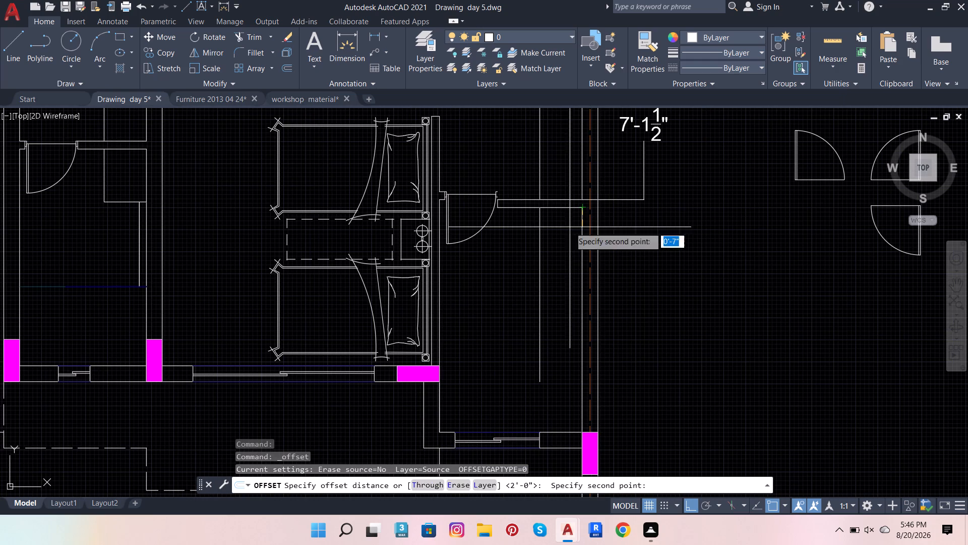
key("2")
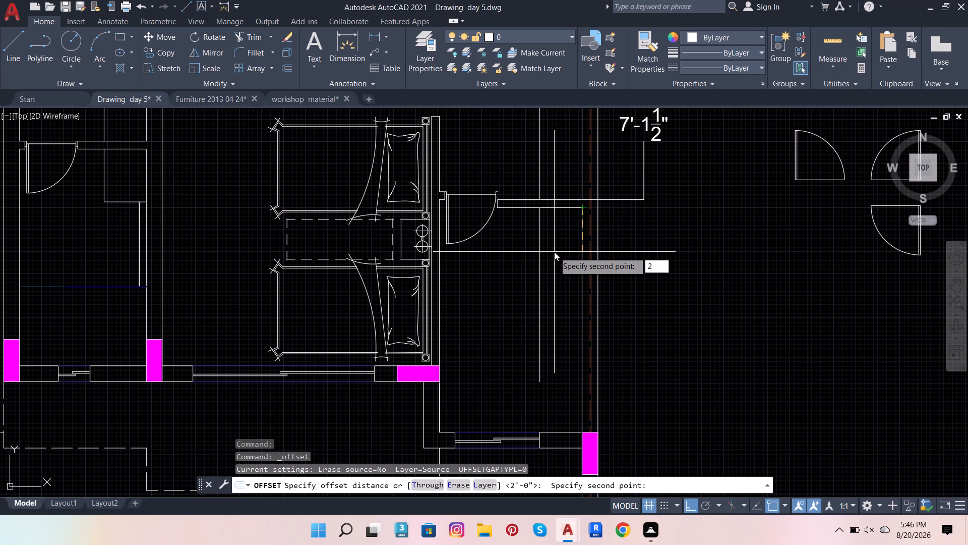
key("apostrophe")
key("6")
key("Return")
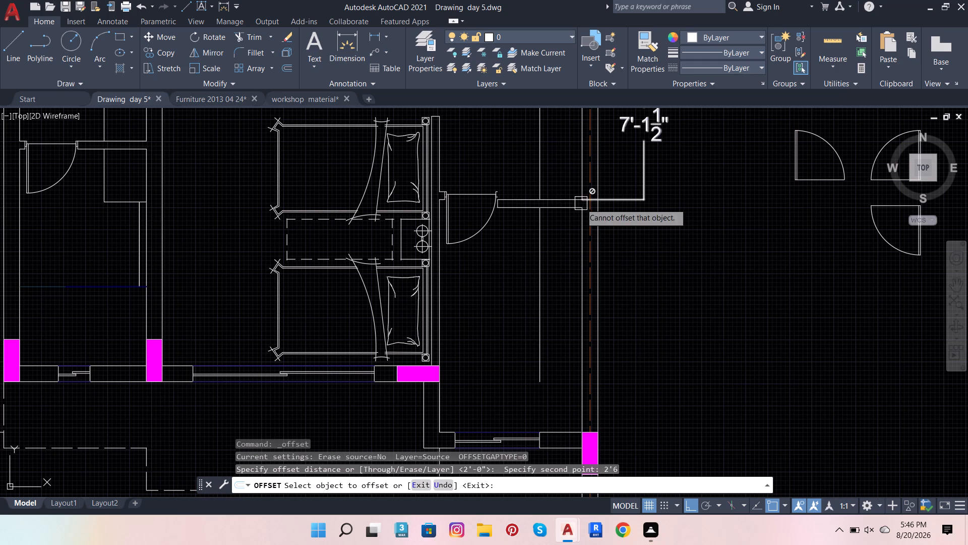
left_click(566, 213)
left_click(561, 308)
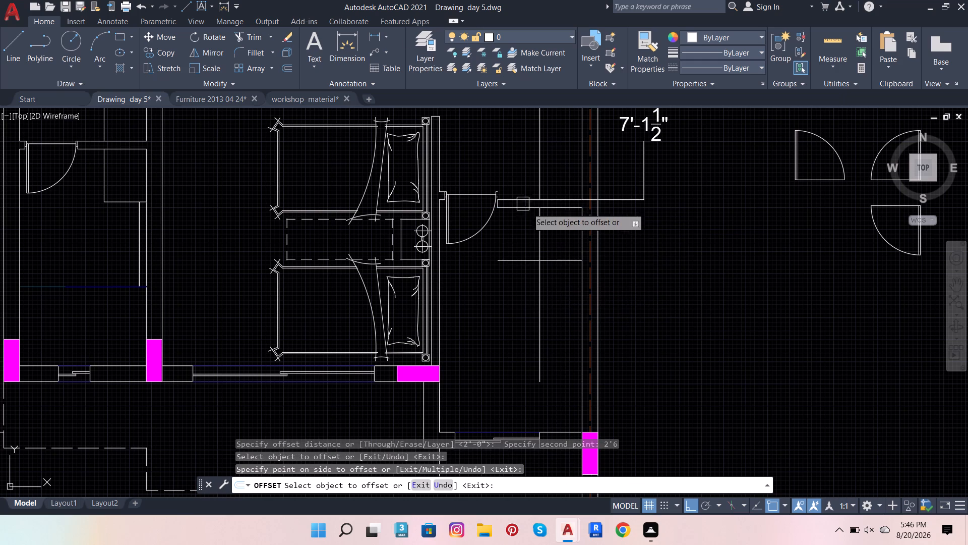
Trim the two crossing offset lines below the partition into a closed rectangular counter in the corner against the outer wall.
left_click(241, 39)
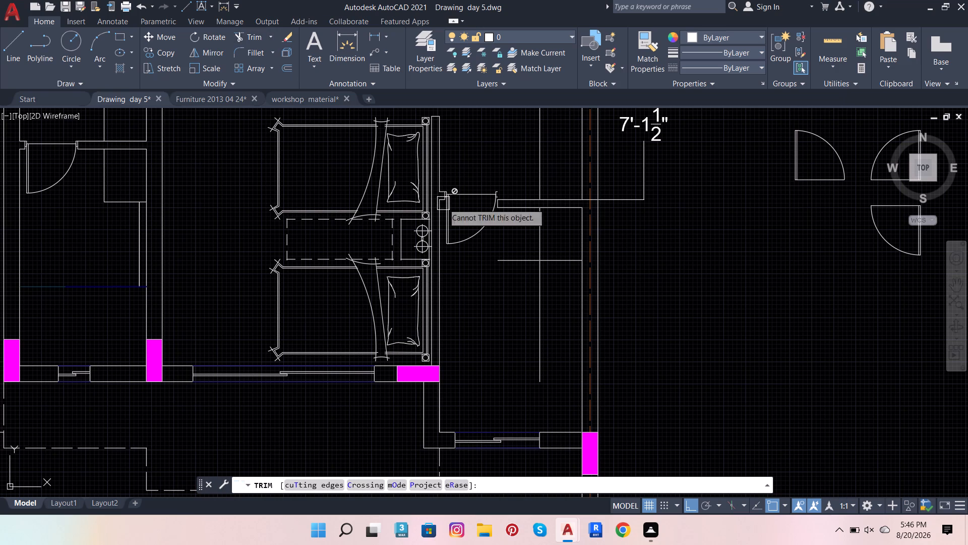
left_click(513, 257)
left_click(535, 292)
scroll(540, 339, "down", 3)
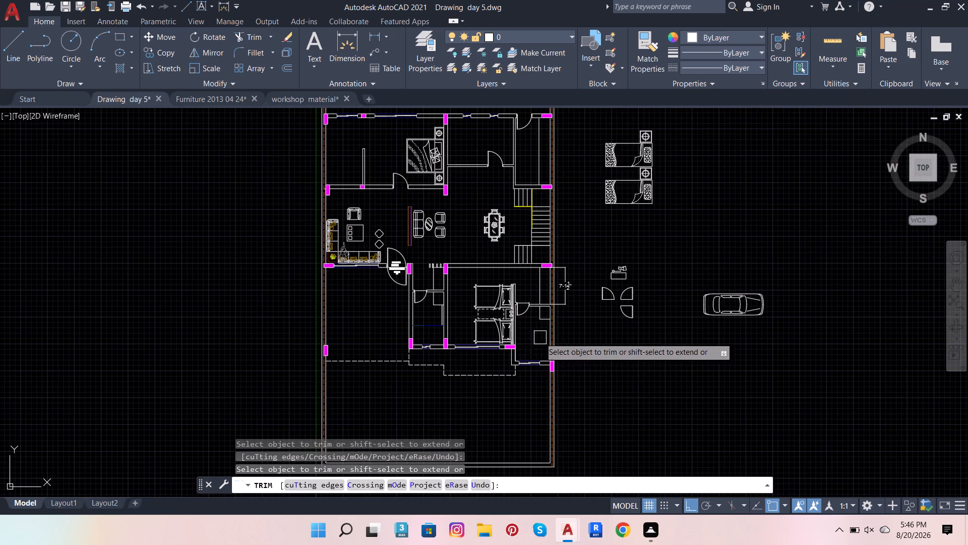
scroll(499, 337, "up", 3)
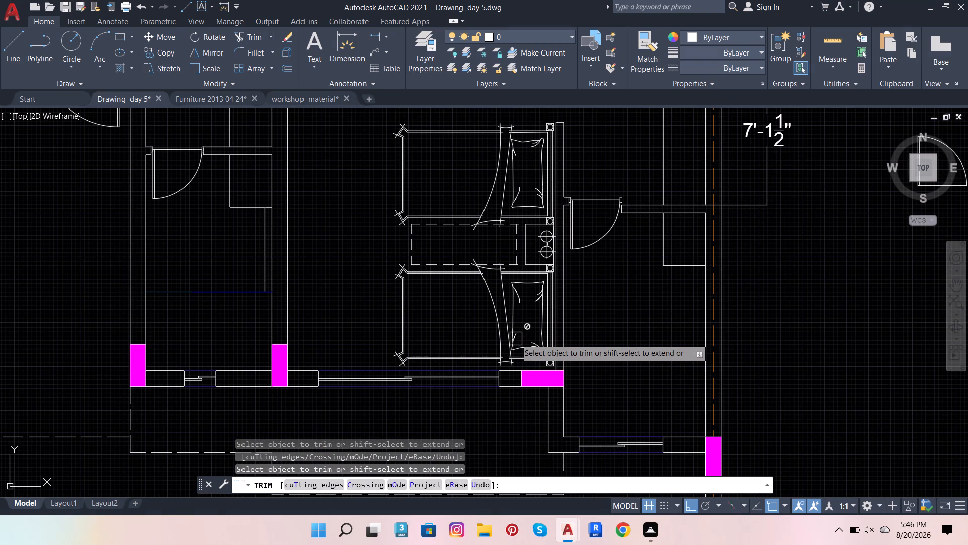
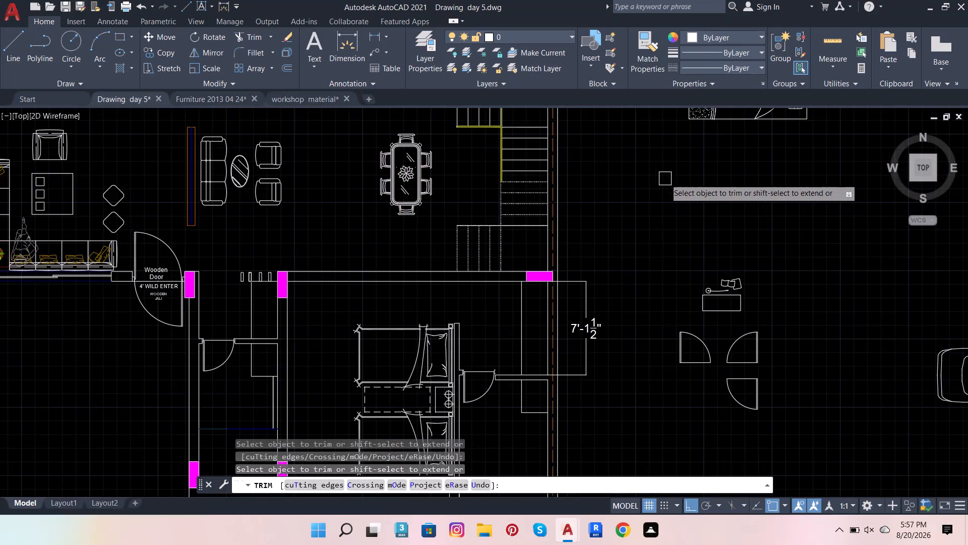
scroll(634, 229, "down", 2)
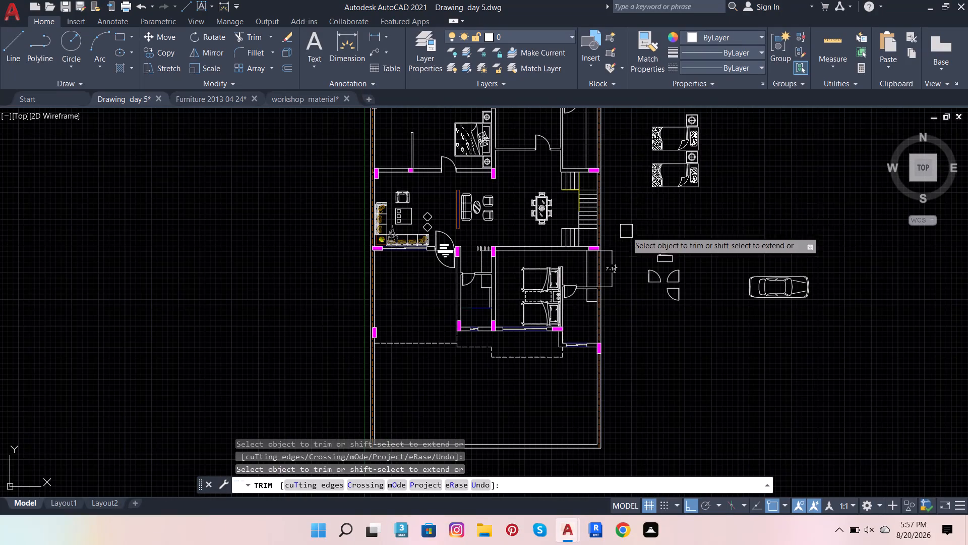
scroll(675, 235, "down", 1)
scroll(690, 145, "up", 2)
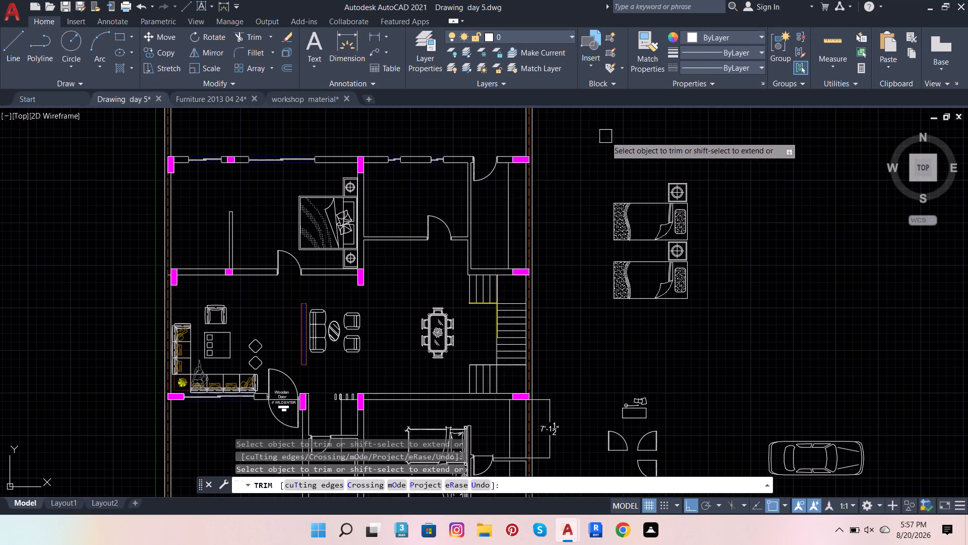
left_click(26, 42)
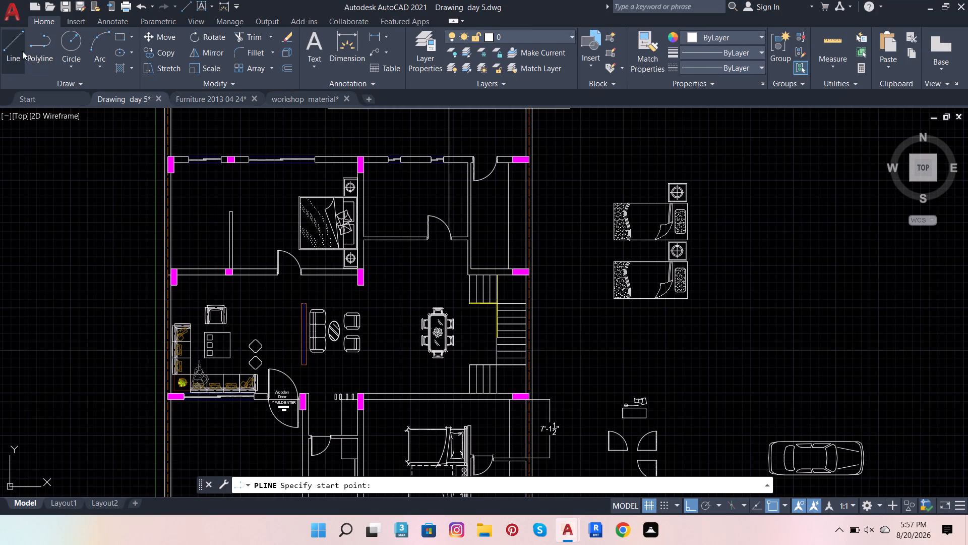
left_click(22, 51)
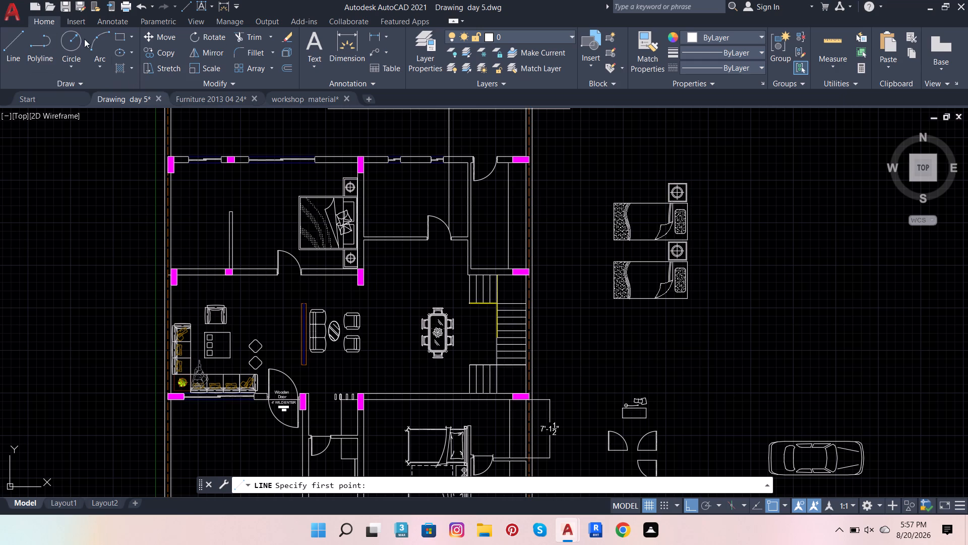
Switch to the Furniture 2013 04 24 drawing and look through its block collection for pieces to use in the house plan.
left_click(188, 100)
scroll(435, 195, "down", 4)
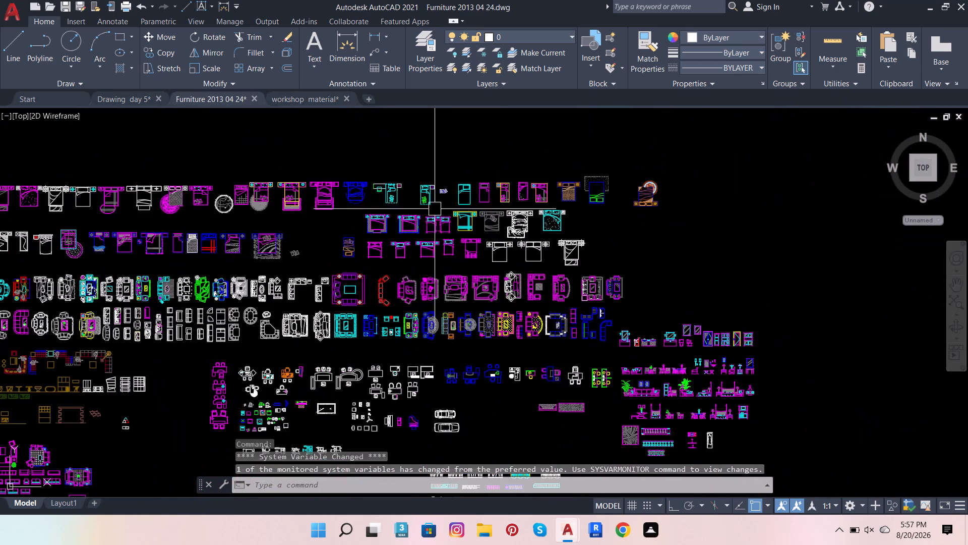
scroll(435, 227, "down", 4)
scroll(443, 303, "up", 5)
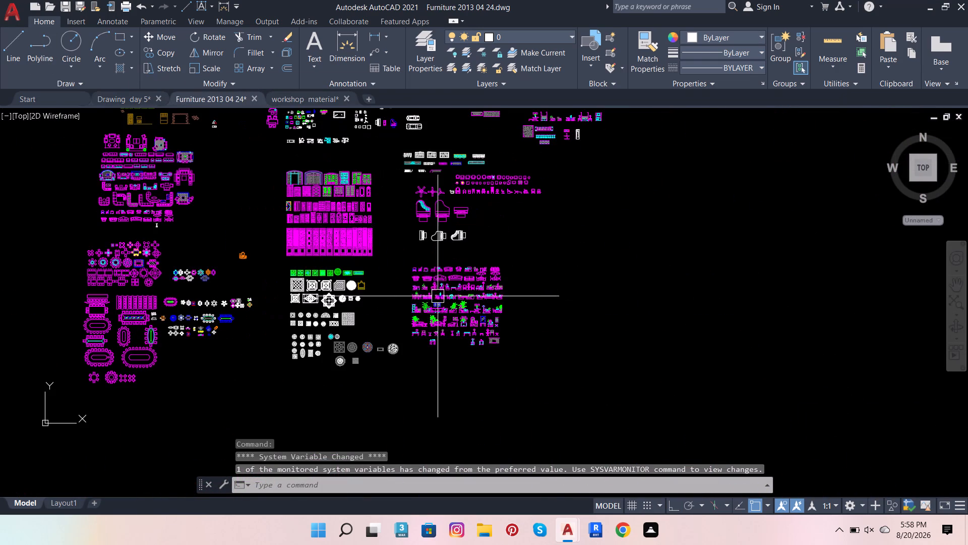
scroll(348, 320, "up", 4)
scroll(370, 335, "down", 2)
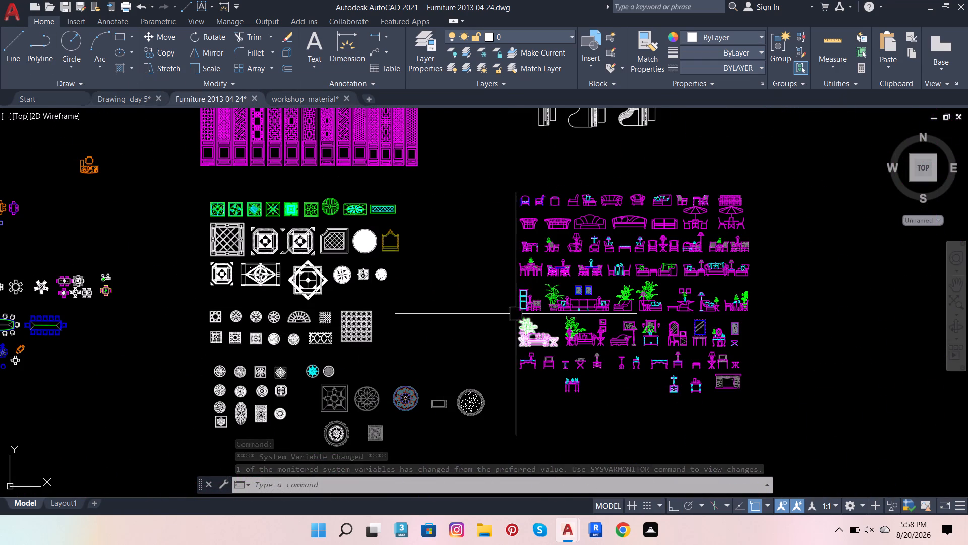
scroll(516, 313, "down", 3)
scroll(407, 267, "up", 2)
scroll(337, 352, "up", 3)
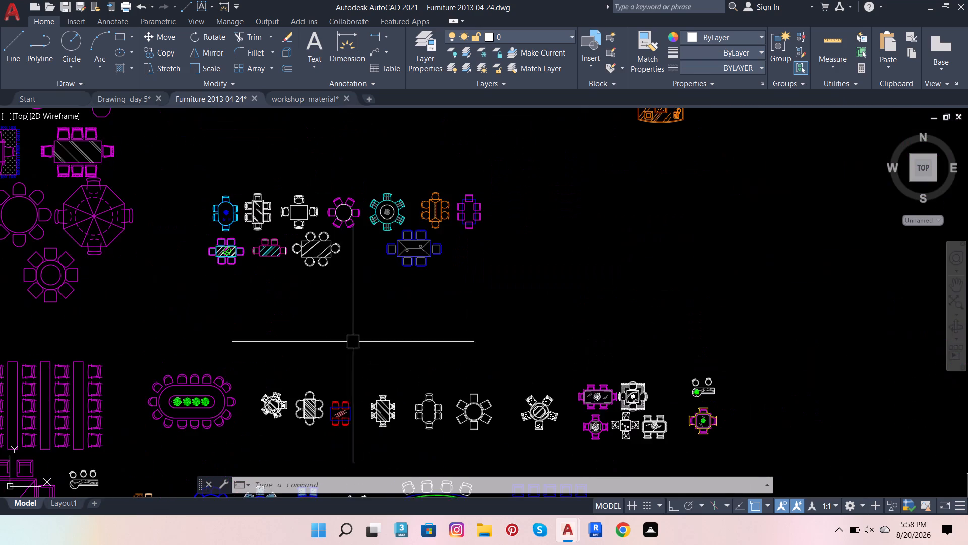
scroll(366, 332, "down", 5)
scroll(453, 172, "up", 5)
scroll(455, 175, "down", 3)
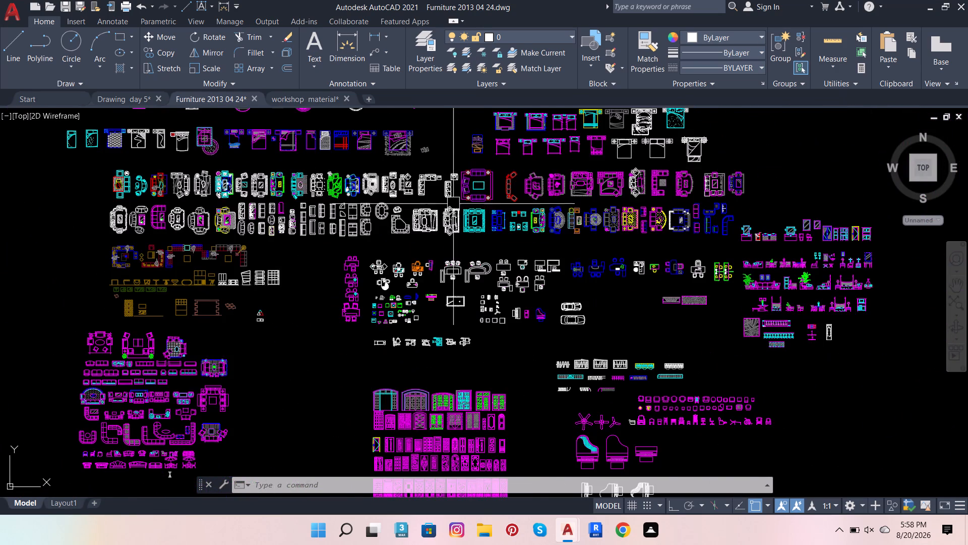
scroll(442, 268, "up", 1)
scroll(390, 427, "up", 2)
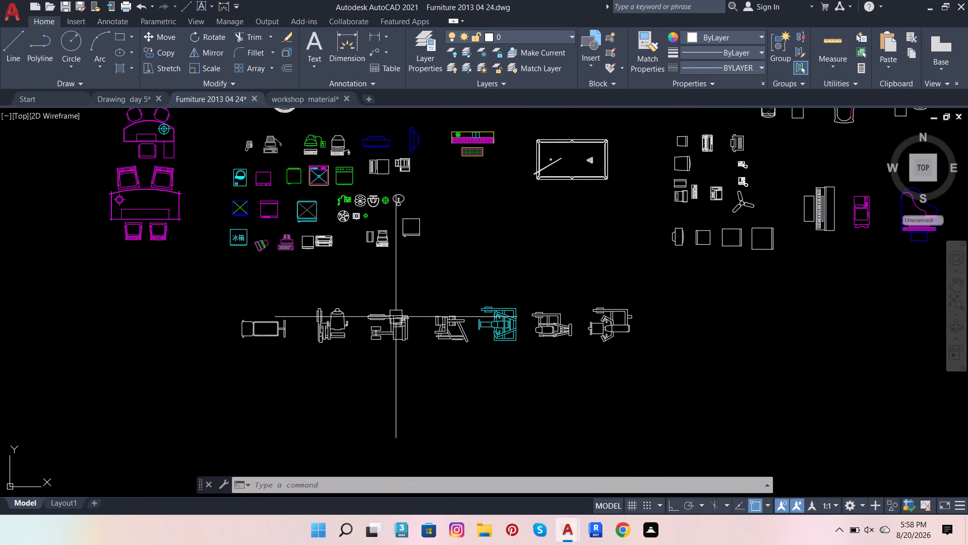
scroll(346, 240, "down", 1)
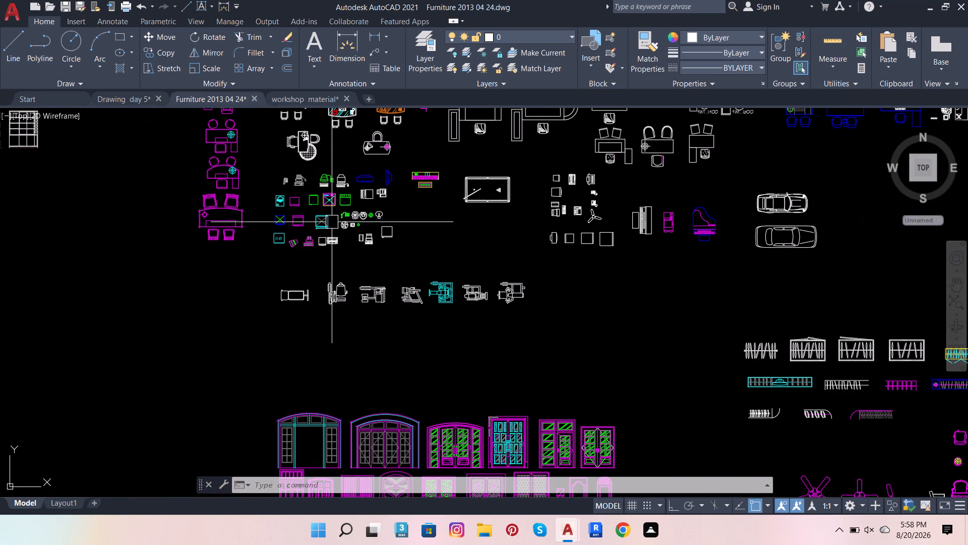
scroll(366, 165, "up", 3)
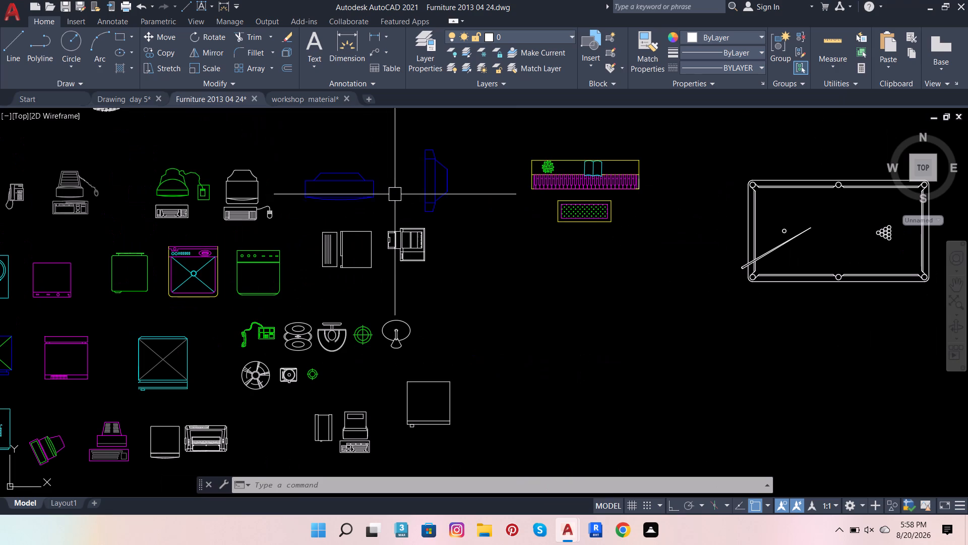
scroll(560, 241, "down", 2)
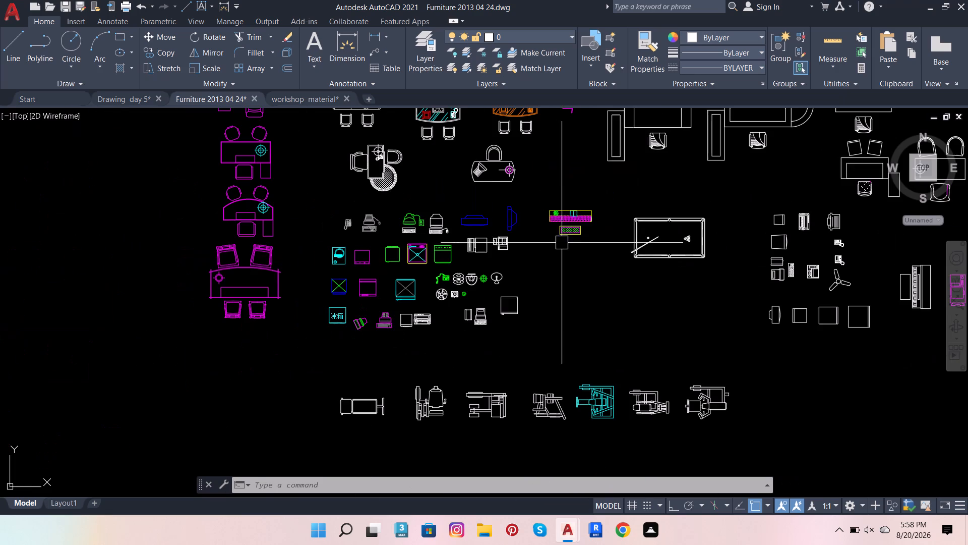
scroll(376, 269, "down", 1)
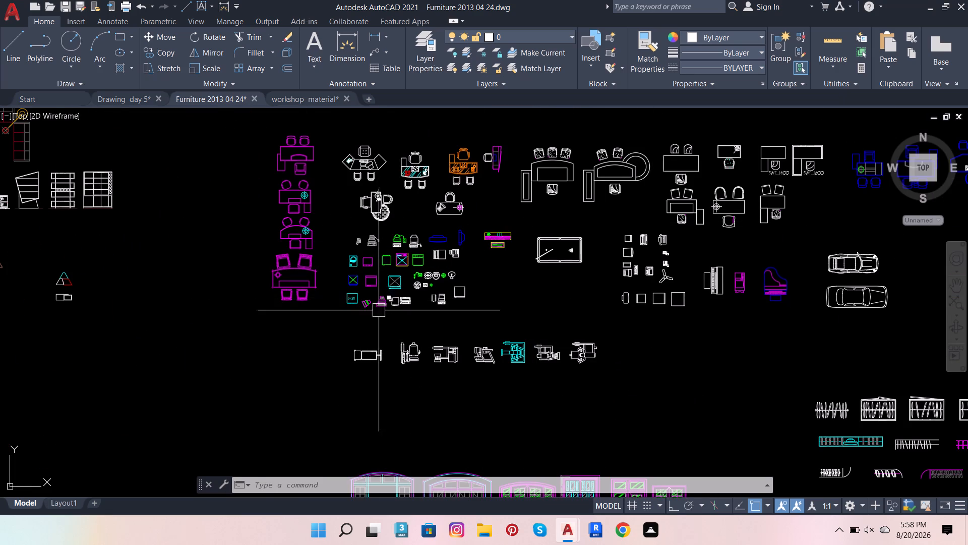
scroll(379, 310, "down", 1)
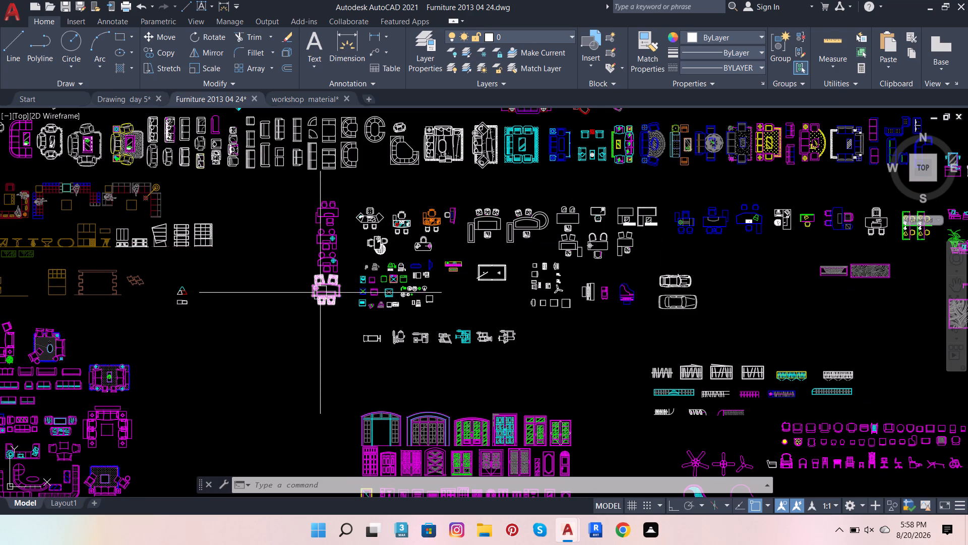
scroll(324, 296, "down", 1)
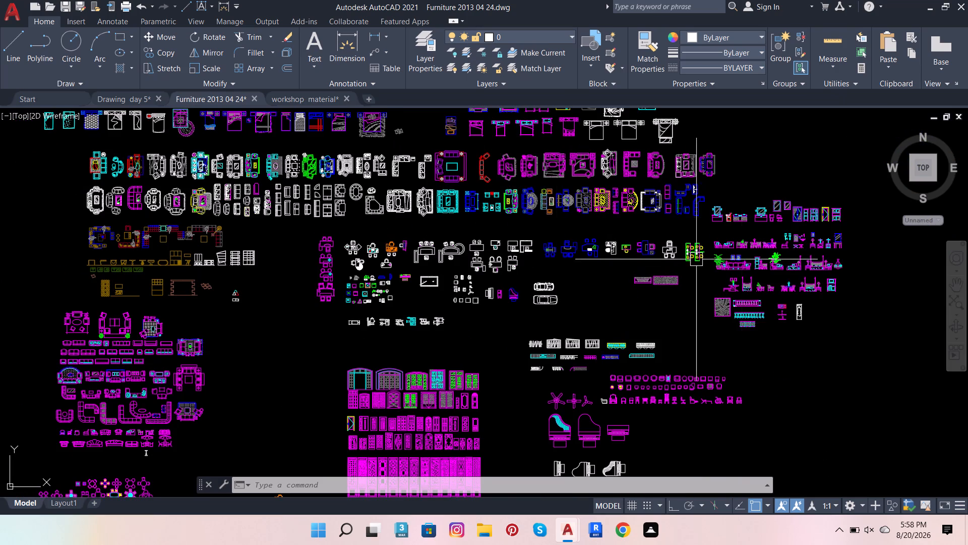
scroll(820, 232, "up", 2)
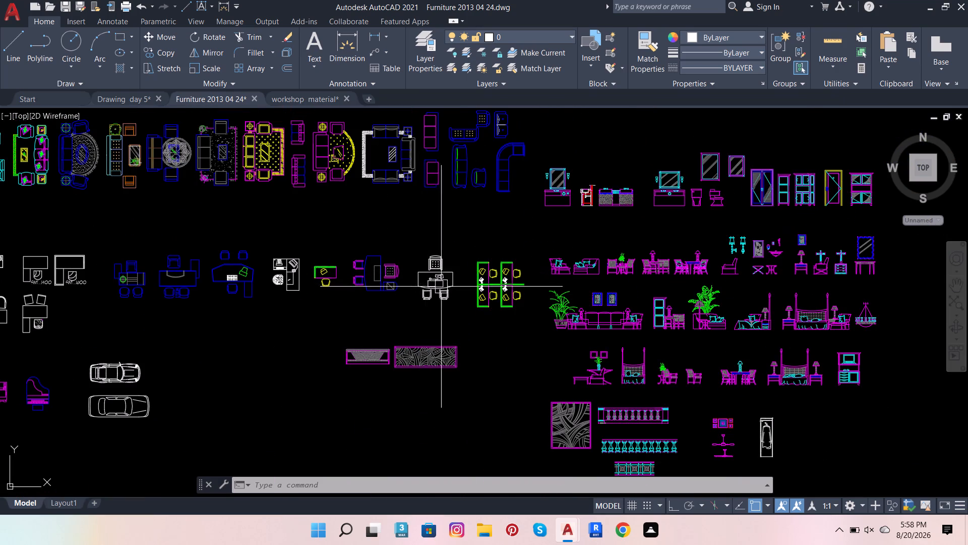
scroll(477, 300, "down", 2)
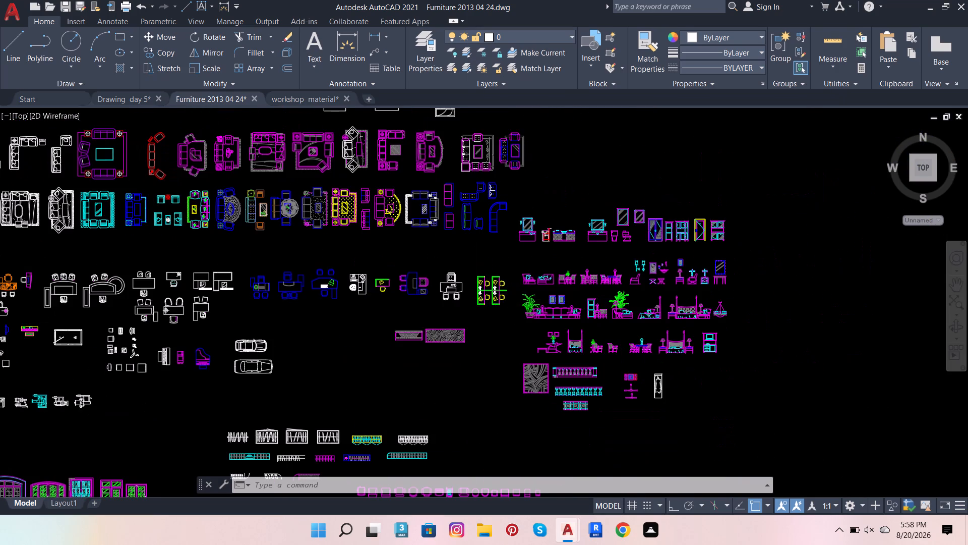
scroll(477, 302, "down", 1)
scroll(434, 433, "up", 3)
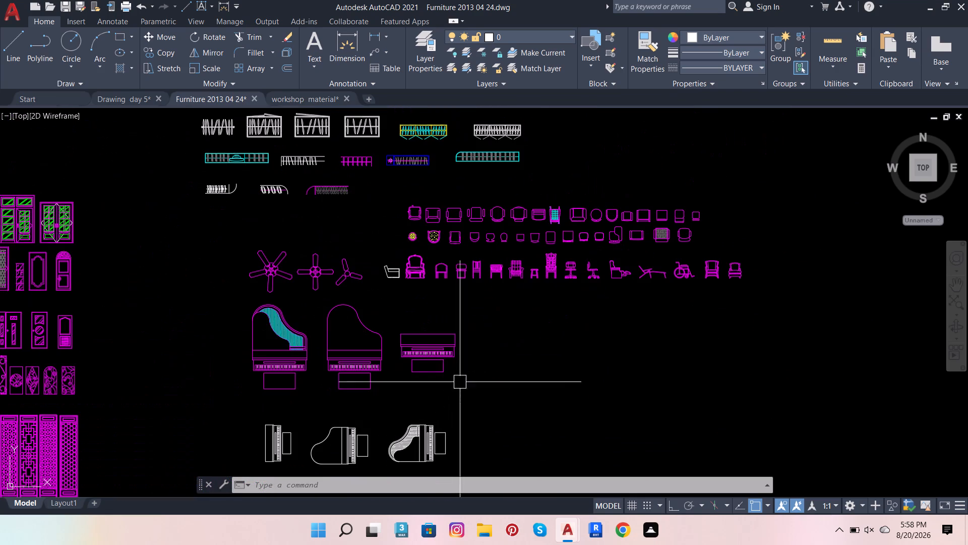
scroll(504, 346, "down", 5)
scroll(492, 396, "up", 2)
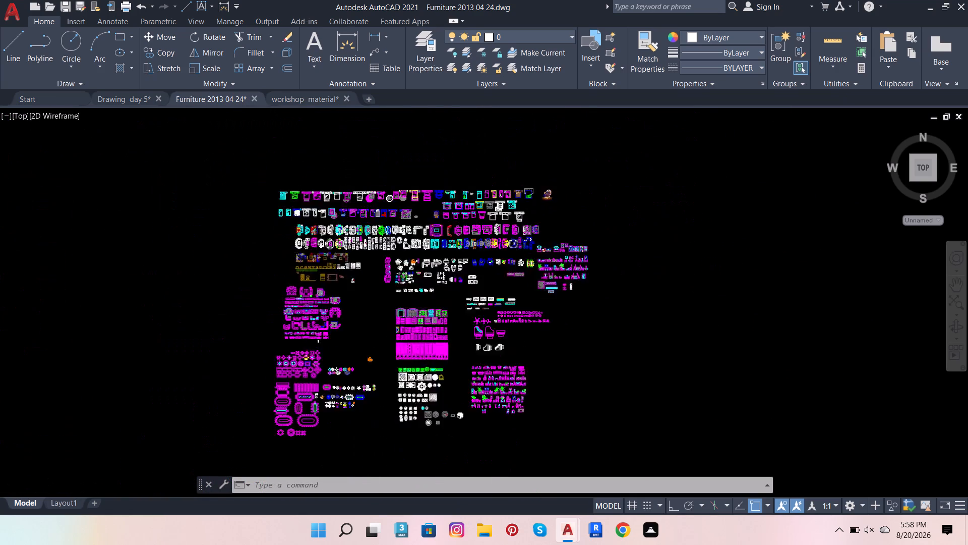
scroll(492, 396, "up", 4)
scroll(668, 354, "down", 4)
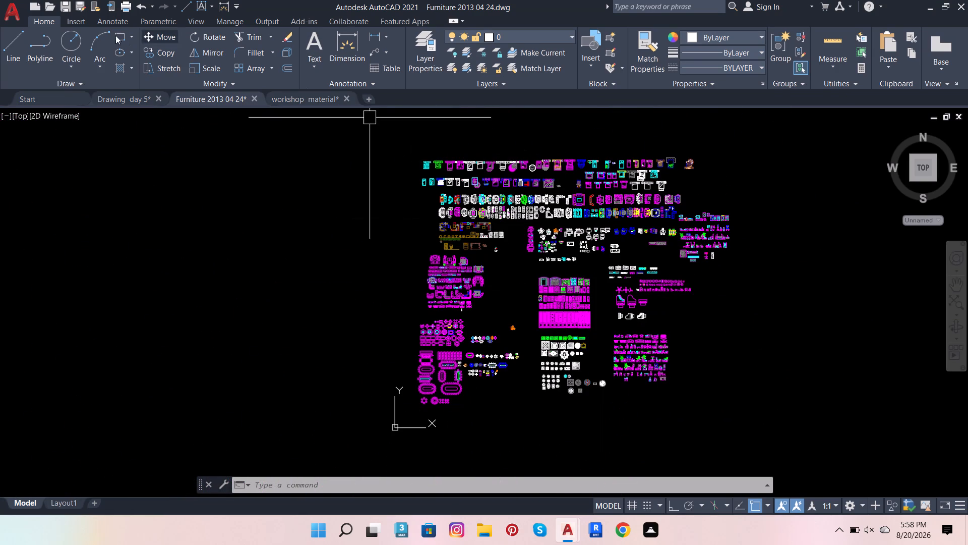
Switch to the workshop material drawing and survey its long row of block sheets back to the start of the row.
left_click(291, 99)
scroll(352, 181, "down", 4)
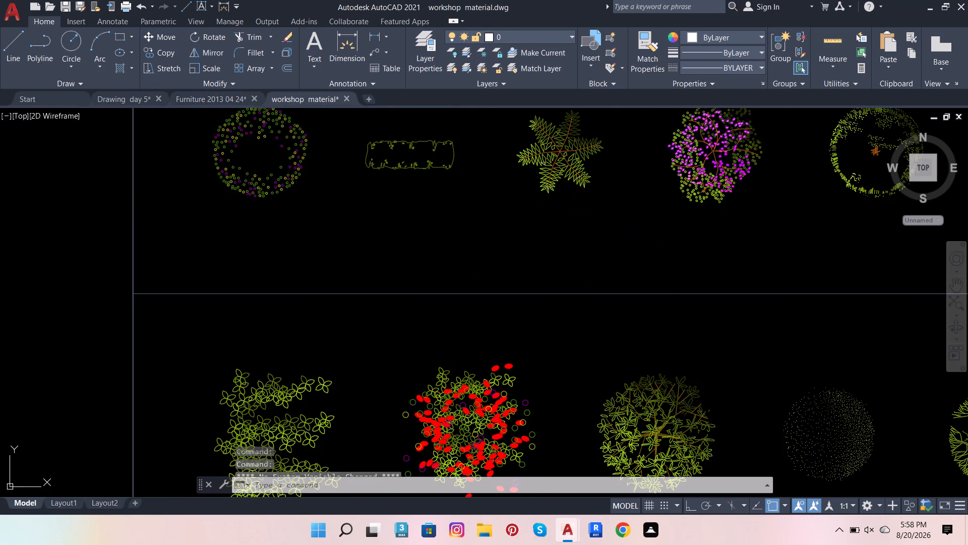
scroll(340, 347, "down", 4)
scroll(297, 362, "down", 5)
scroll(306, 230, "down", 4)
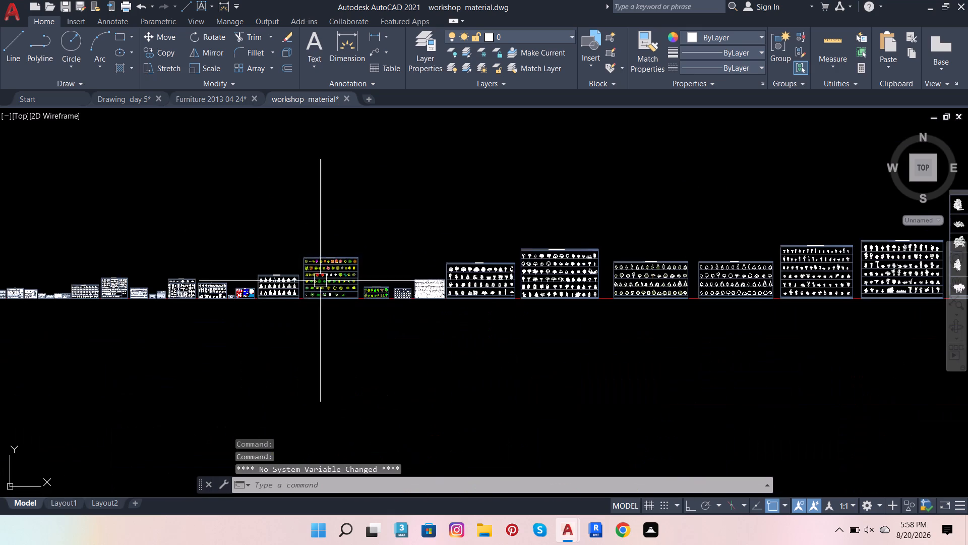
scroll(383, 294, "up", 3)
scroll(538, 263, "up", 3)
scroll(406, 309, "down", 3)
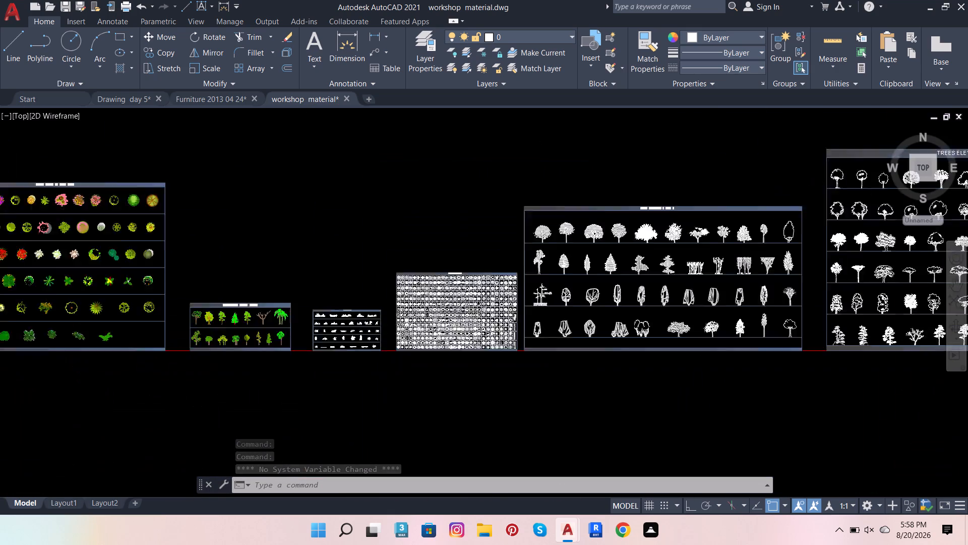
scroll(406, 310, "down", 4)
scroll(560, 297, "down", 2)
scroll(236, 305, "up", 2)
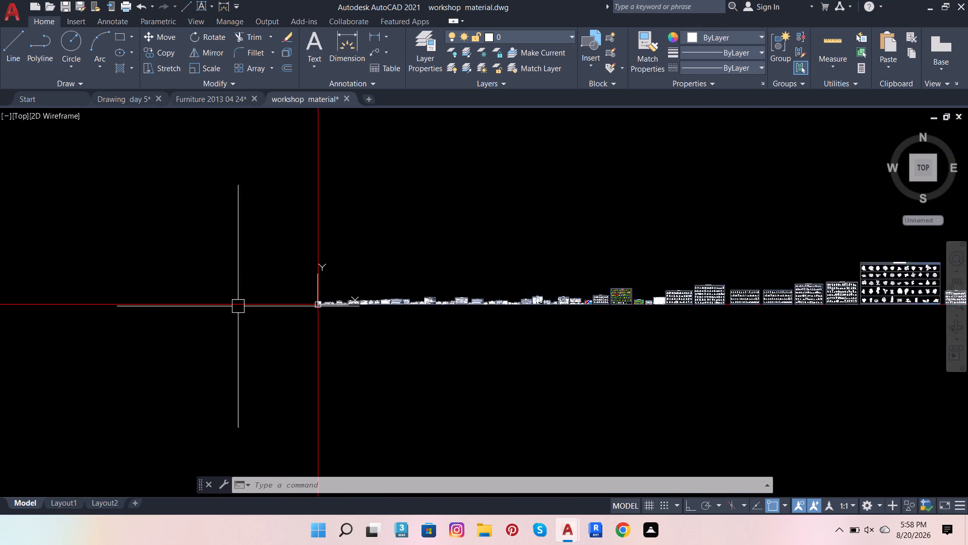
Examine the block sheets at the start of the row, including the cupboard and door sheets, for pieces to use in the plan.
scroll(416, 305, "up", 10)
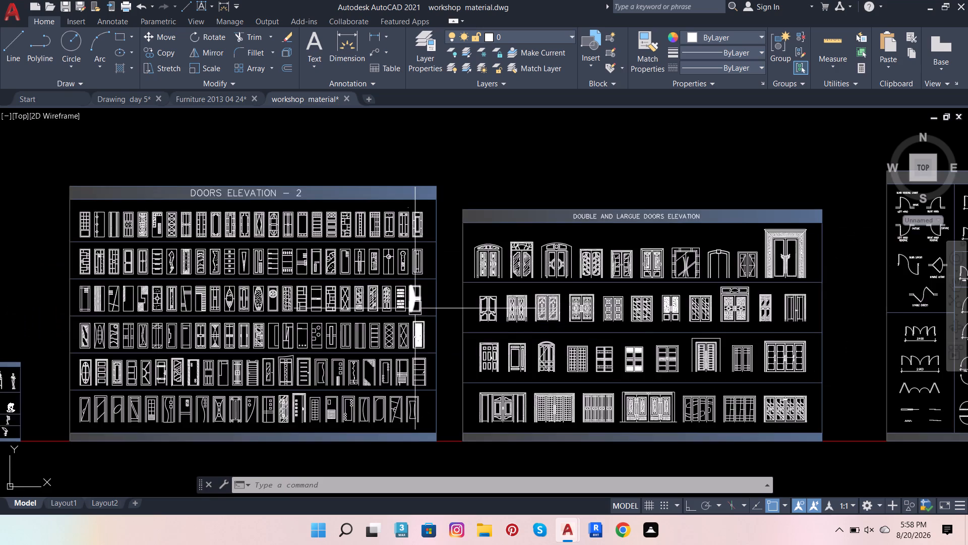
scroll(412, 317, "down", 5)
scroll(274, 324, "up", 4)
scroll(407, 329, "down", 2)
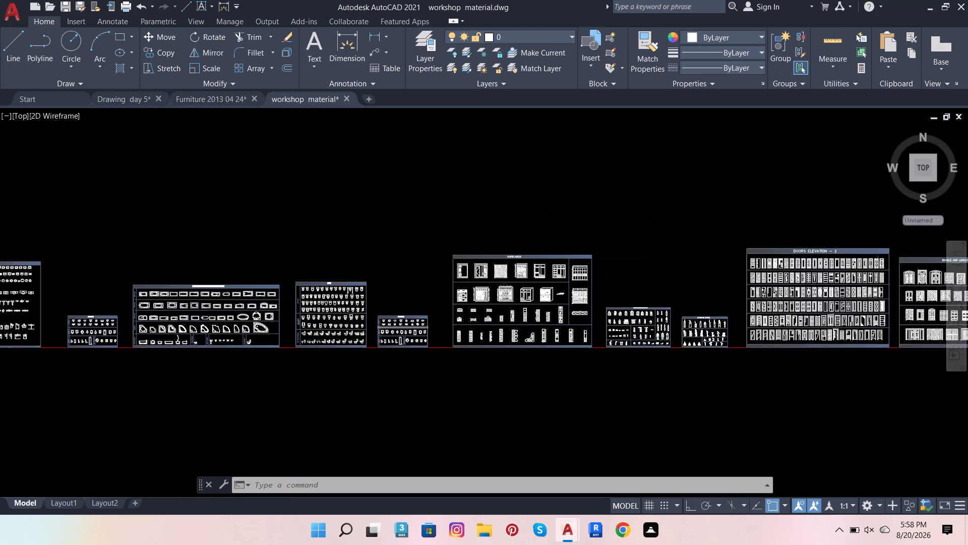
scroll(267, 341, "up", 2)
scroll(180, 325, "up", 2)
scroll(222, 336, "down", 4)
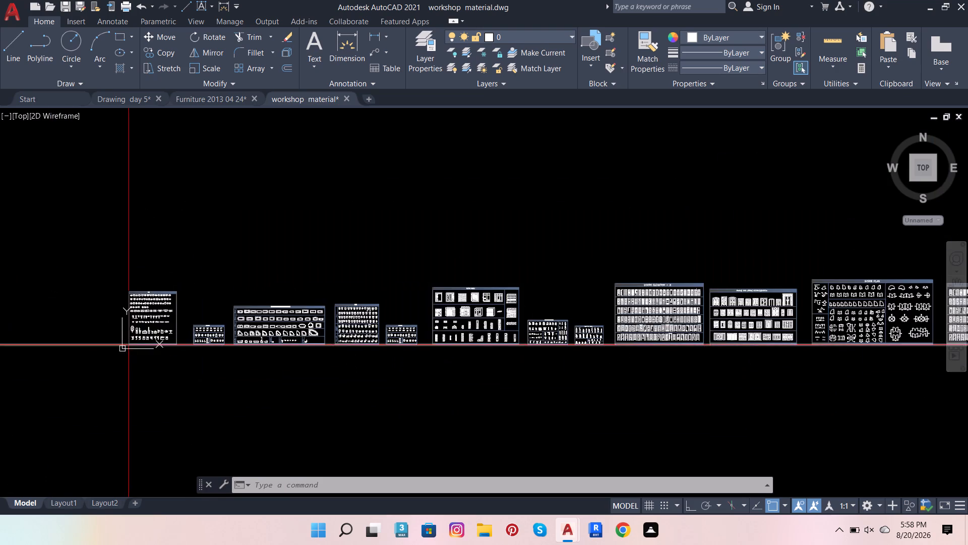
scroll(201, 323, "up", 4)
scroll(197, 341, "down", 3)
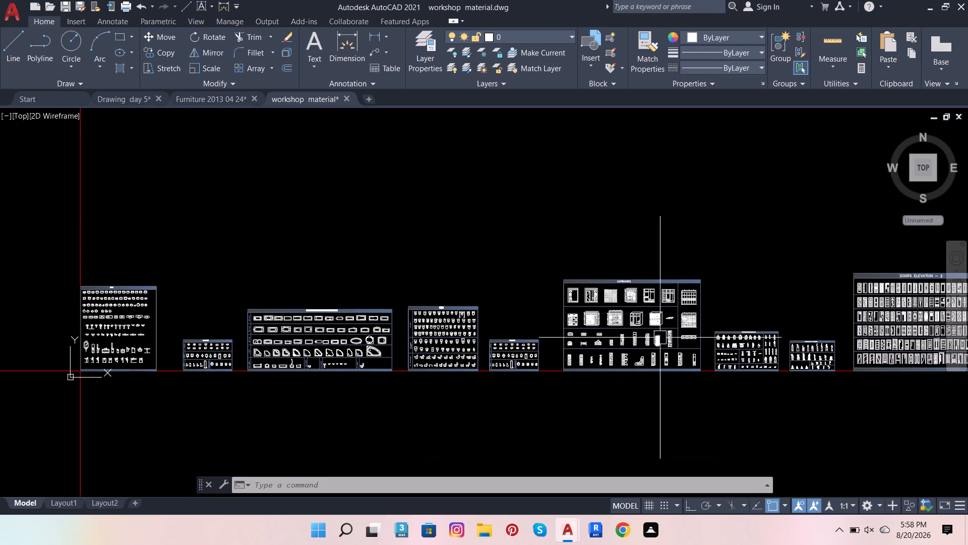
scroll(845, 338, "up", 3)
scroll(731, 354, "down", 5)
scroll(638, 354, "down", 1)
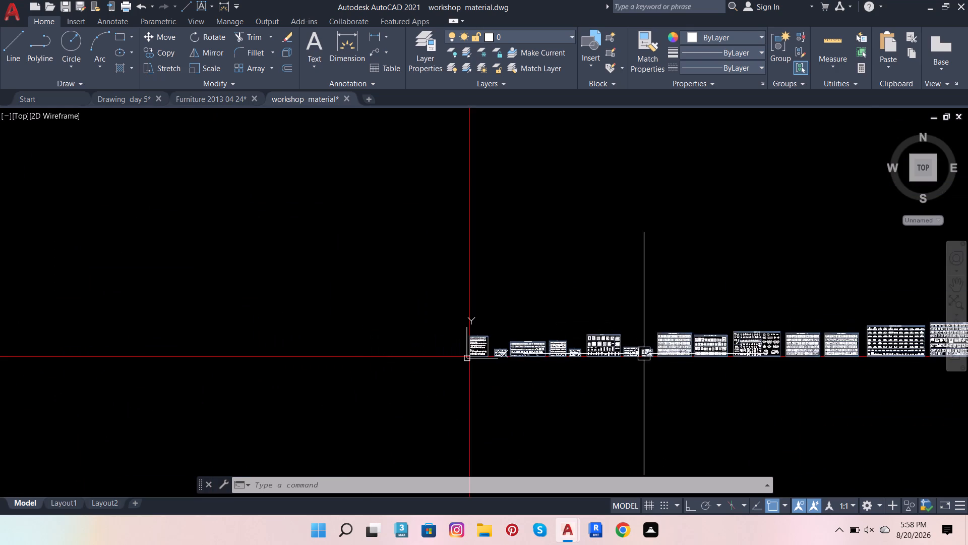
scroll(725, 348, "up", 2)
scroll(833, 351, "up", 5)
scroll(786, 349, "down", 5)
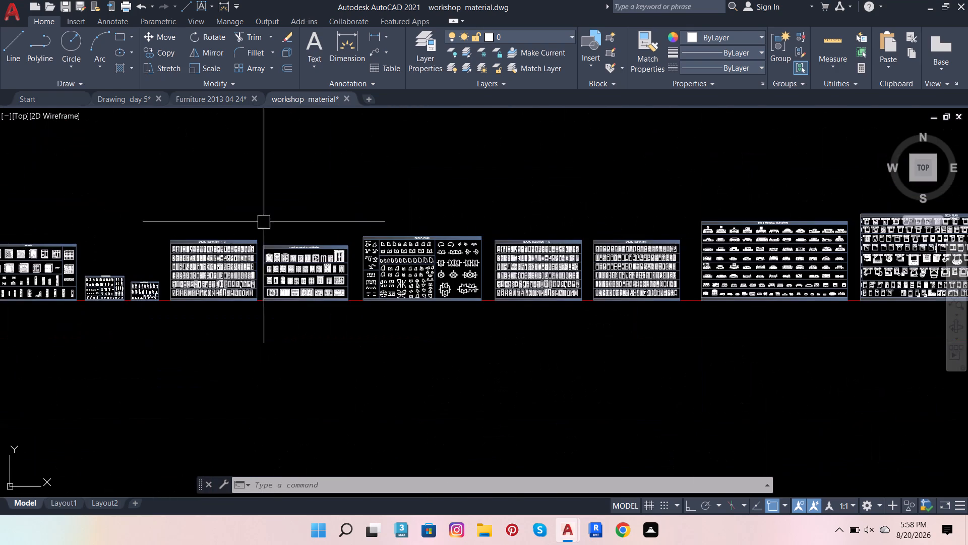
scroll(527, 240, "up", 3)
scroll(167, 248, "down", 4)
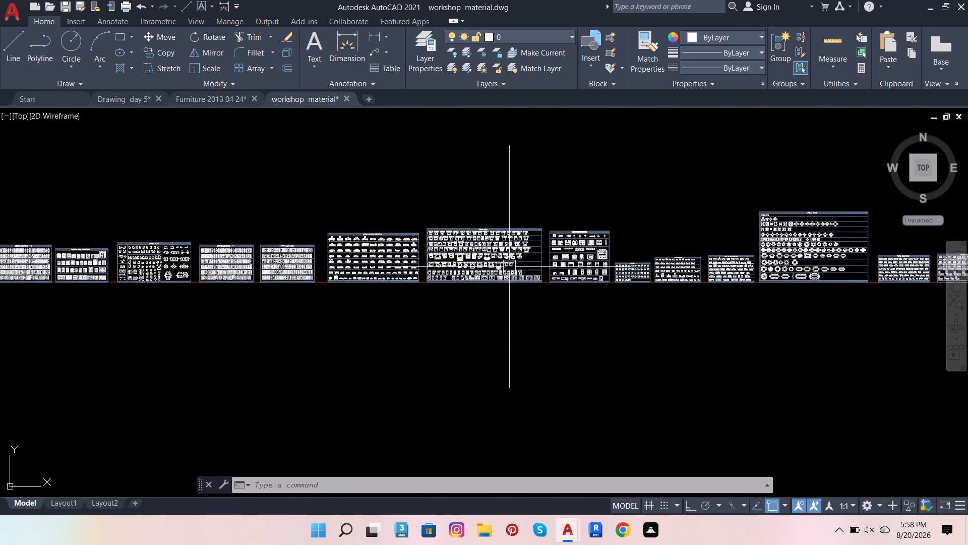
Look through the furniture sheets, covering cabinets, armchairs, tables and chairs, sofas and beds, for suitable blocks.
scroll(591, 254, "up", 5)
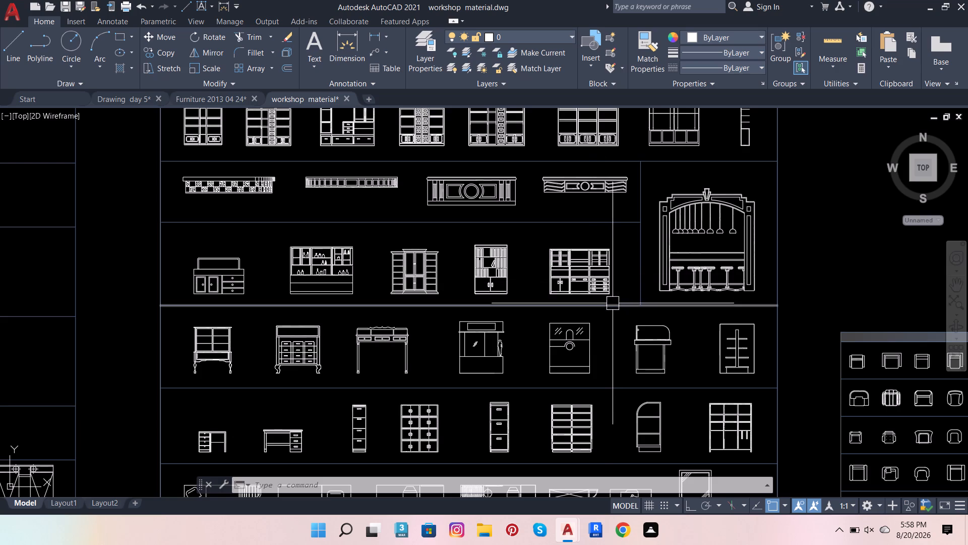
scroll(536, 305, "down", 4)
scroll(709, 326, "up", 4)
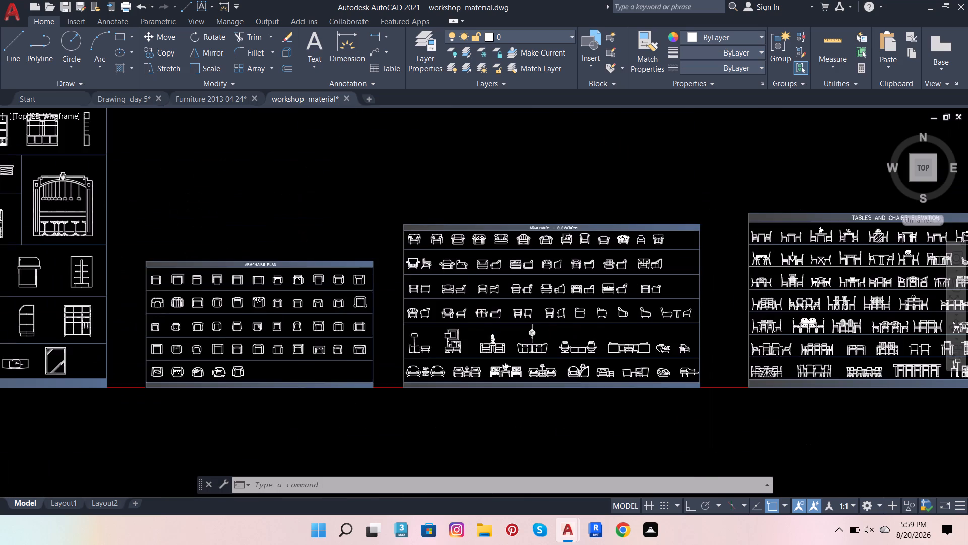
scroll(637, 381, "down", 3)
scroll(804, 364, "up", 4)
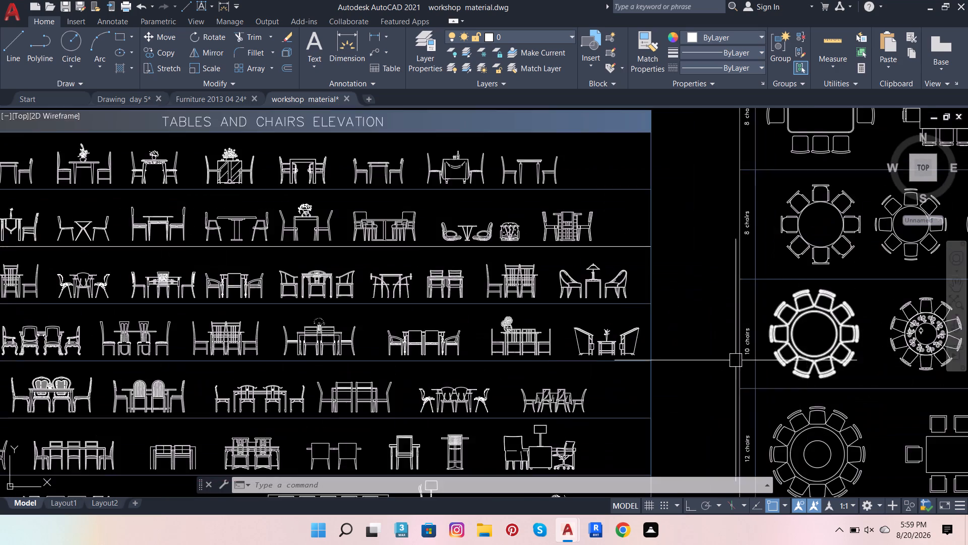
scroll(274, 353, "down", 6)
scroll(418, 354, "up", 5)
scroll(385, 364, "down", 4)
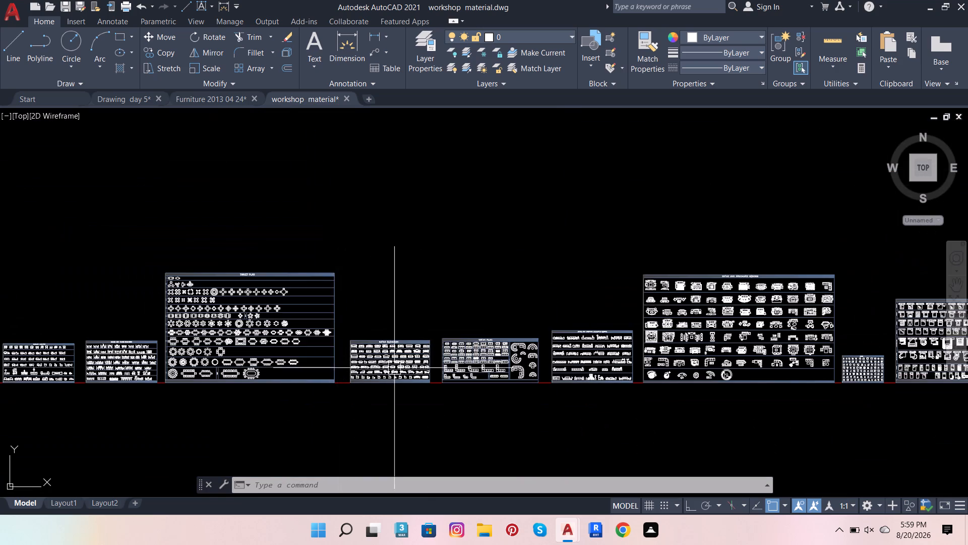
scroll(524, 373, "up", 5)
scroll(142, 369, "down", 6)
scroll(313, 359, "up", 2)
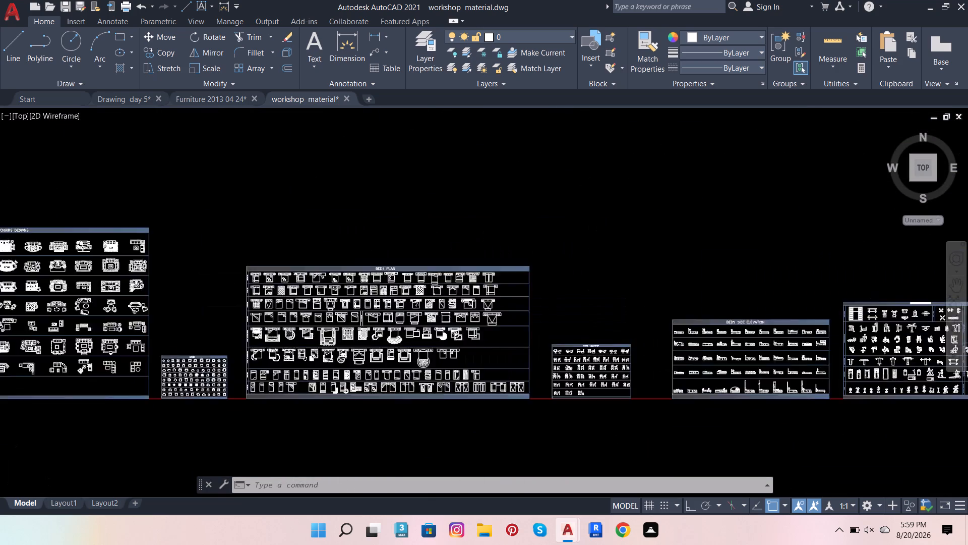
scroll(313, 359, "up", 3)
scroll(310, 363, "down", 4)
scroll(480, 368, "up", 4)
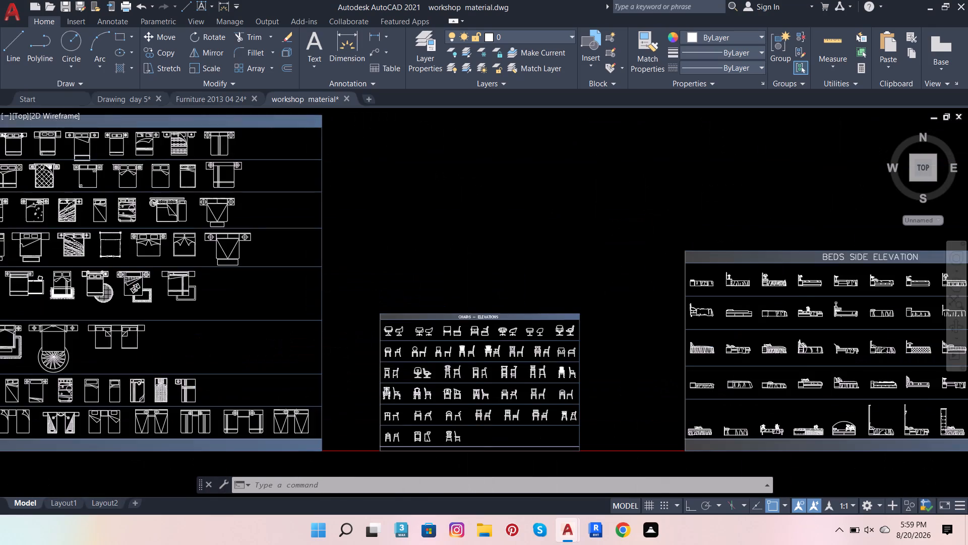
Check the sheets beyond the beds, including the north symbols, office equipment and people, for usable blocks.
scroll(24, 368, "down", 5)
scroll(435, 355, "up", 4)
scroll(396, 367, "down", 3)
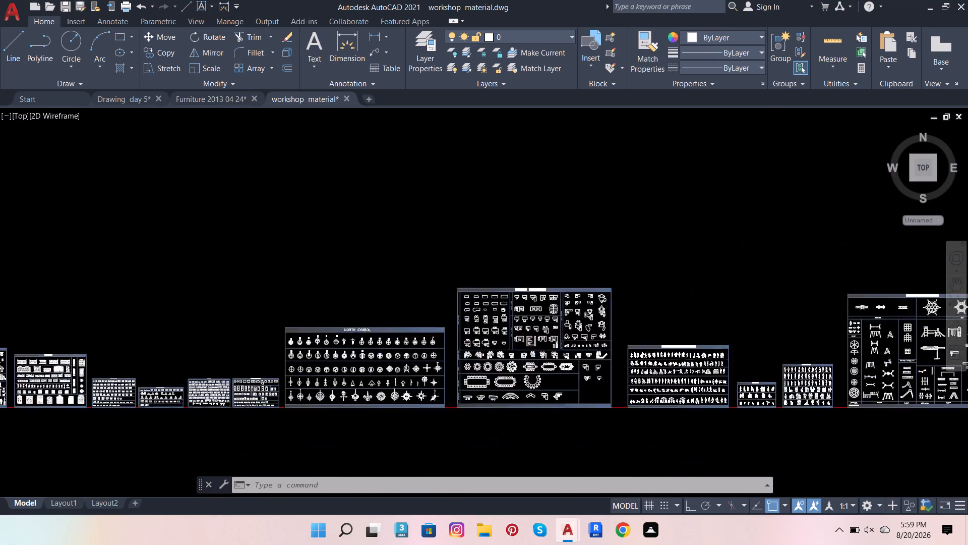
scroll(215, 371, "down", 1)
scroll(516, 379, "up", 4)
scroll(516, 384, "down", 1)
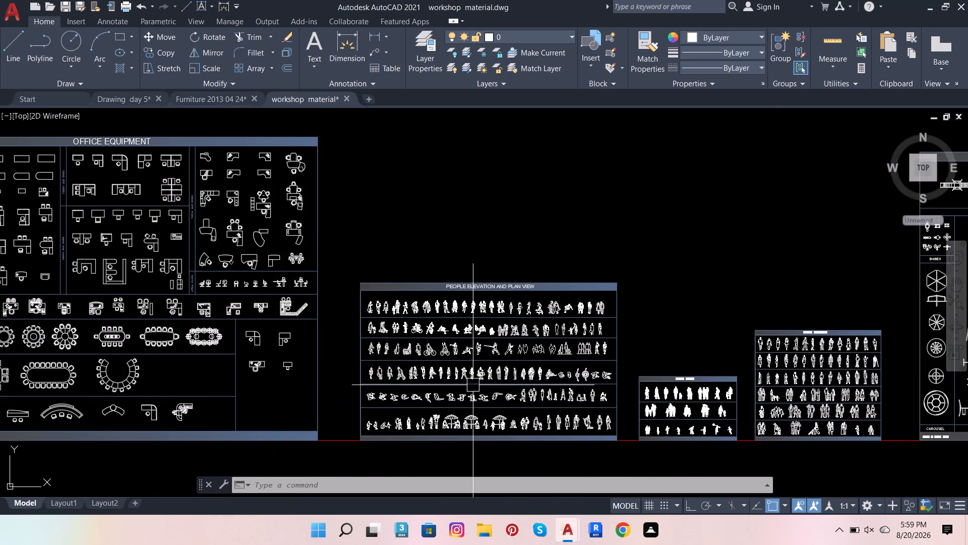
scroll(394, 367, "down", 2)
scroll(558, 378, "up", 3)
scroll(524, 384, "down", 4)
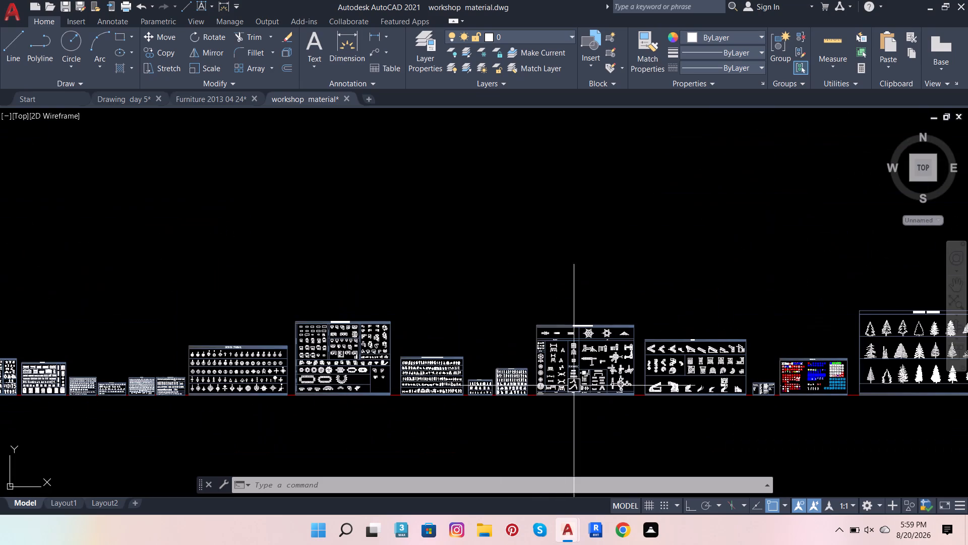
scroll(644, 383, "up", 2)
scroll(0, 383, "down", 1)
scroll(73, 384, "down", 1)
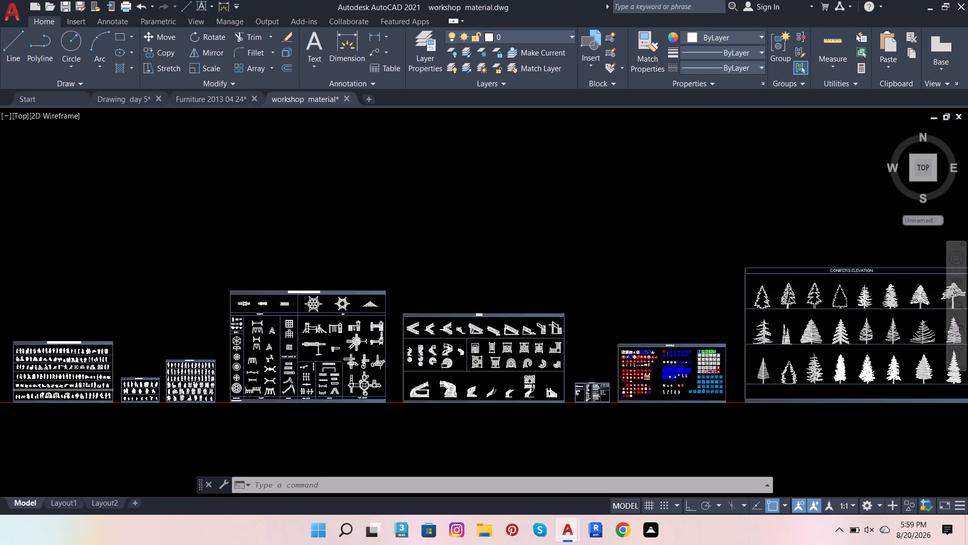
Look over the tree, aircraft and heavy vehicle sheets toward the far end of the row of blocks.
scroll(94, 385, "down", 2)
scroll(548, 384, "up", 3)
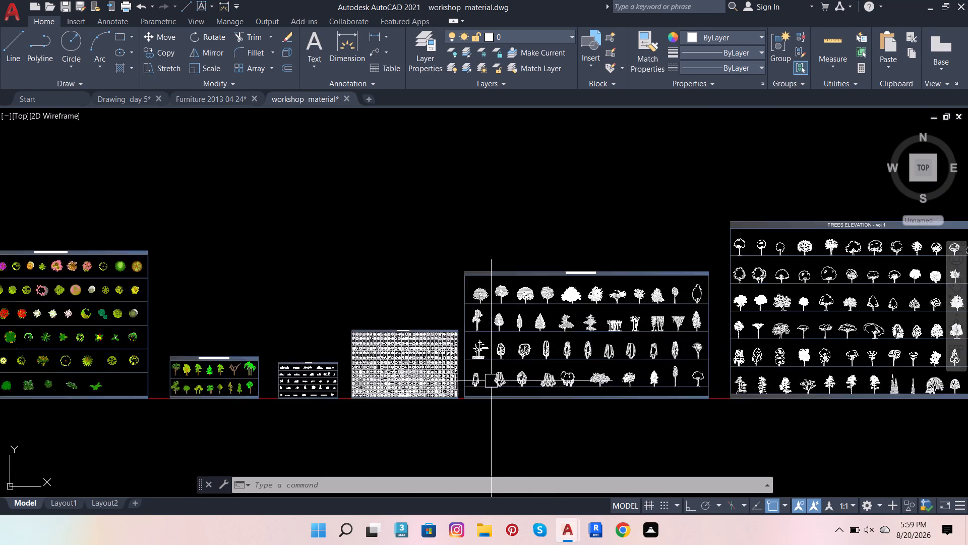
scroll(395, 361, "up", 3)
scroll(379, 369, "down", 3)
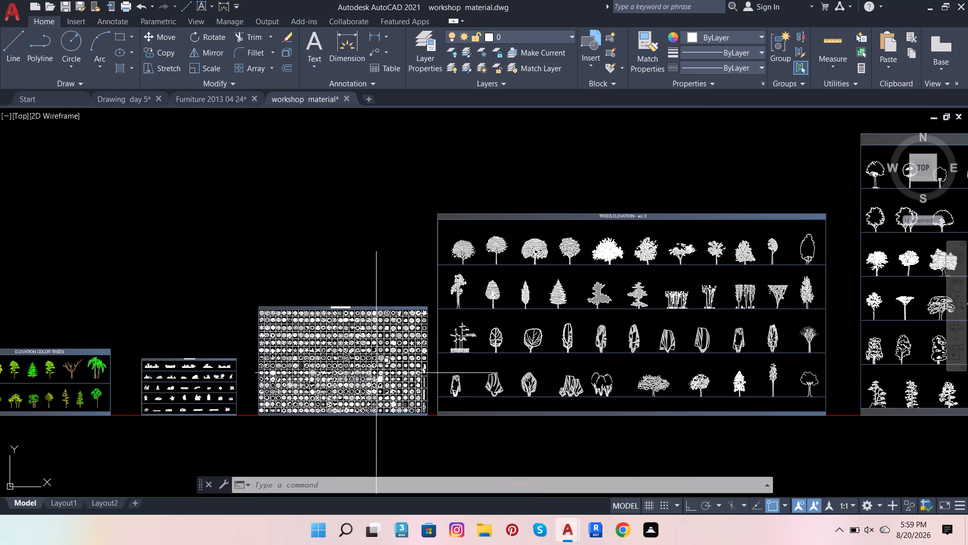
scroll(376, 373, "down", 2)
scroll(211, 326, "down", 2)
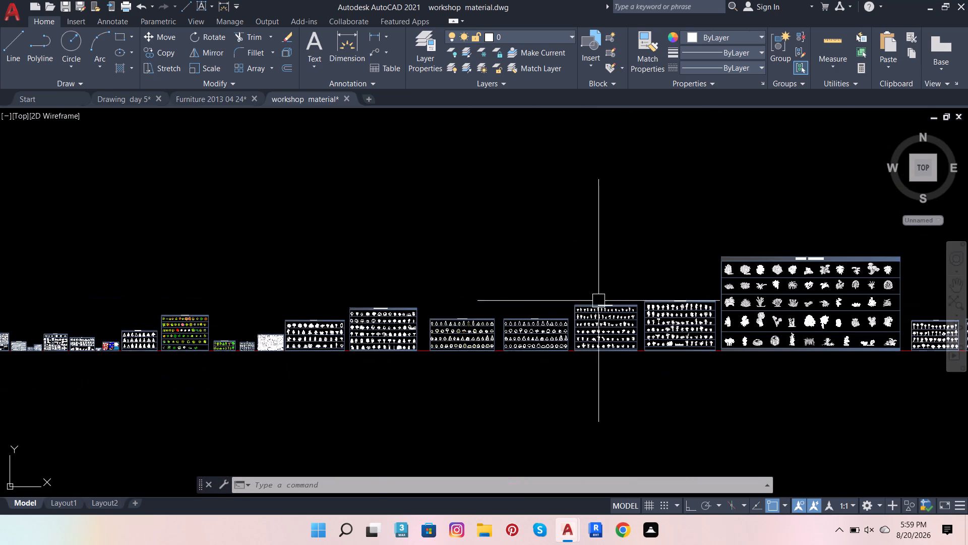
scroll(368, 298, "down", 2)
scroll(768, 295, "up", 2)
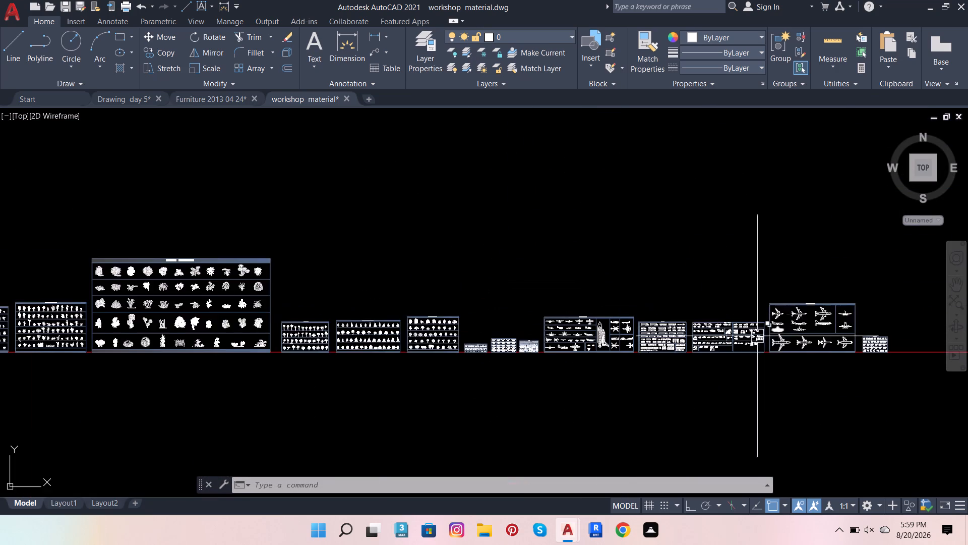
scroll(742, 341, "up", 4)
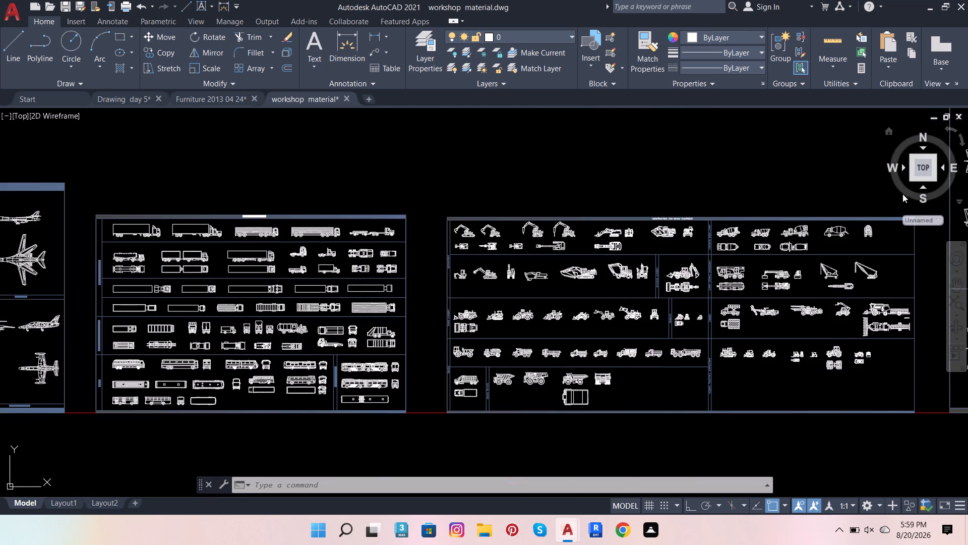
scroll(388, 318, "up", 2)
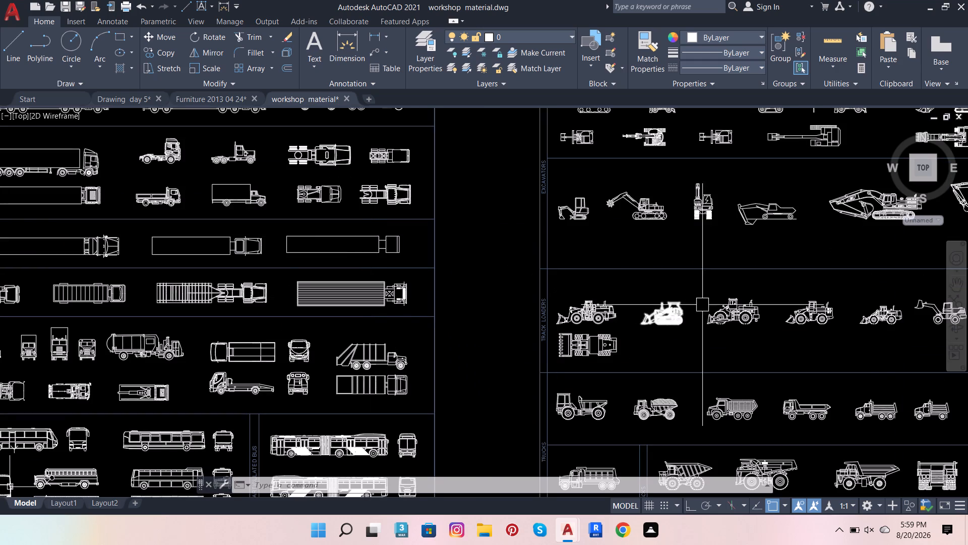
Look back over the heavy vehicle, aircraft and car sheets while returning toward the start of the row.
left_click(959, 283)
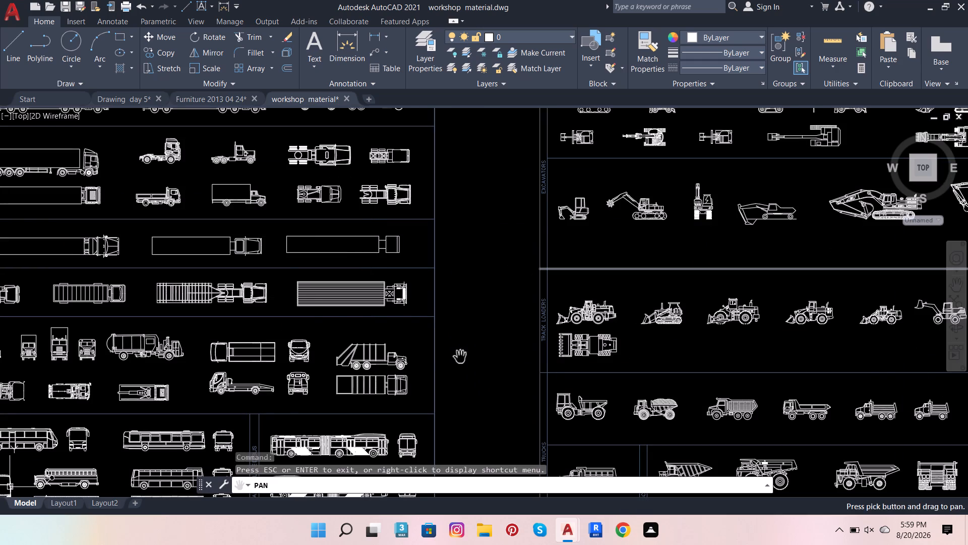
left_click_drag(301, 308, 852, 241)
left_click_drag(30, 305, 788, 196)
left_click_drag(104, 277, 527, 335)
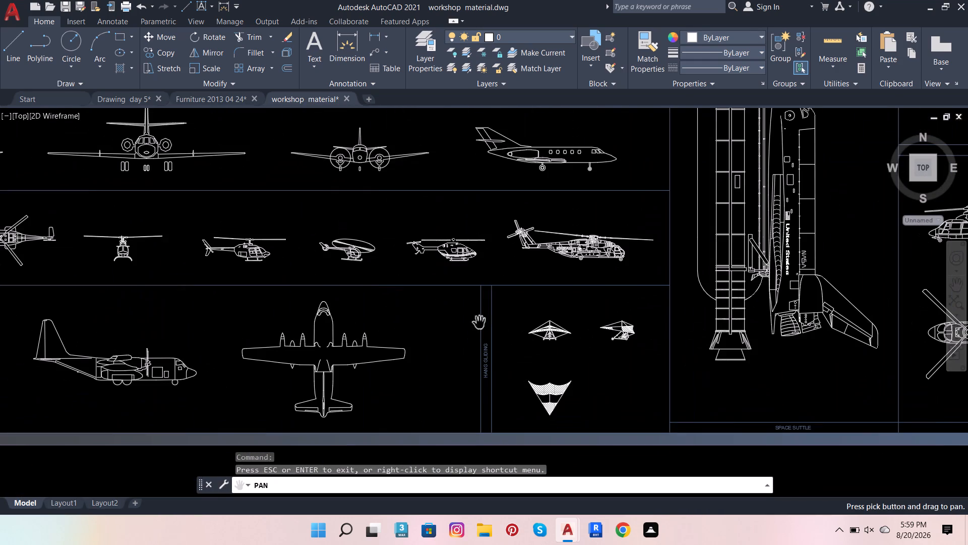
left_click_drag(28, 222, 616, 186)
left_click_drag(197, 178, 202, 200)
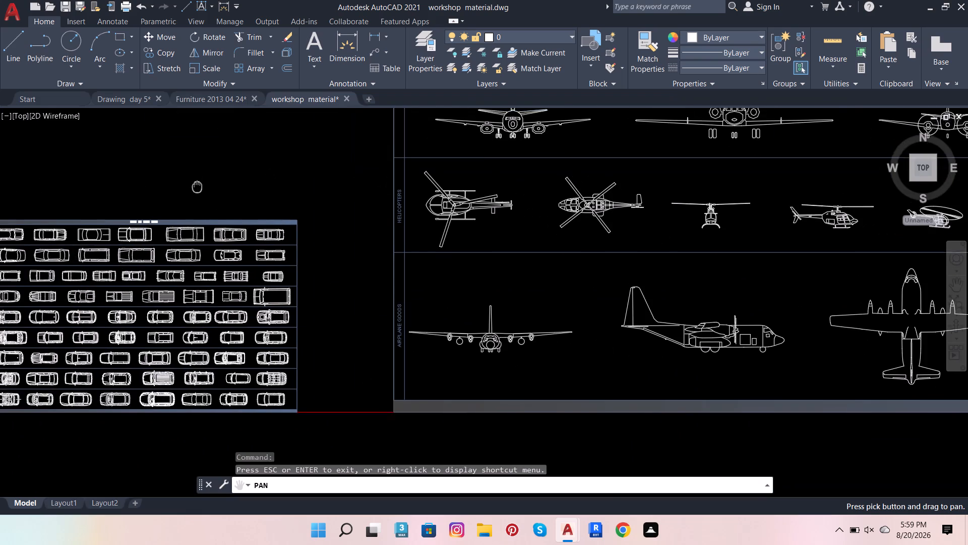
left_click_drag(202, 200, 690, 224)
left_click_drag(169, 242, 444, 262)
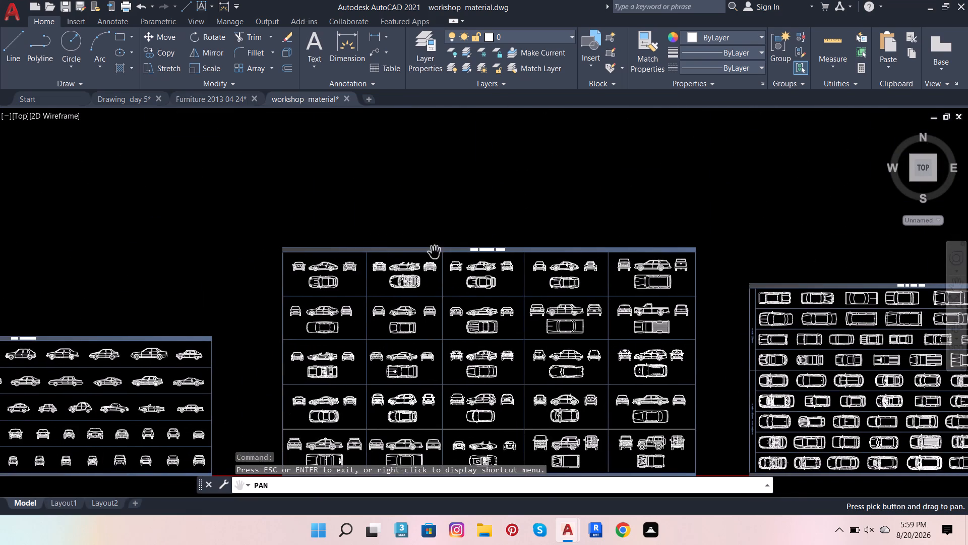
left_click_drag(435, 252, 962, 306)
left_click(556, 283)
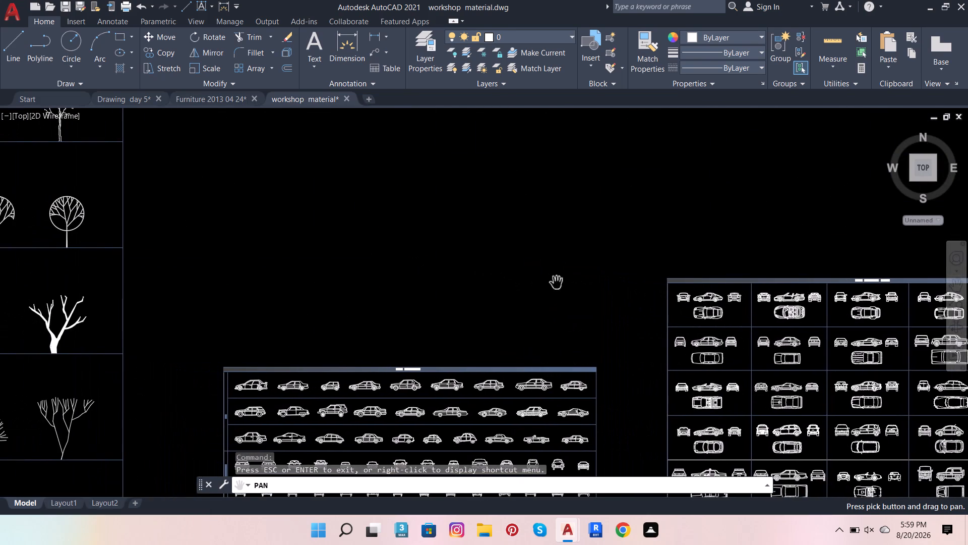
Look through the bare tree, Simple Trees Elevation Colour Grey and Palms Elevation sheets.
left_click_drag(196, 274, 967, 325)
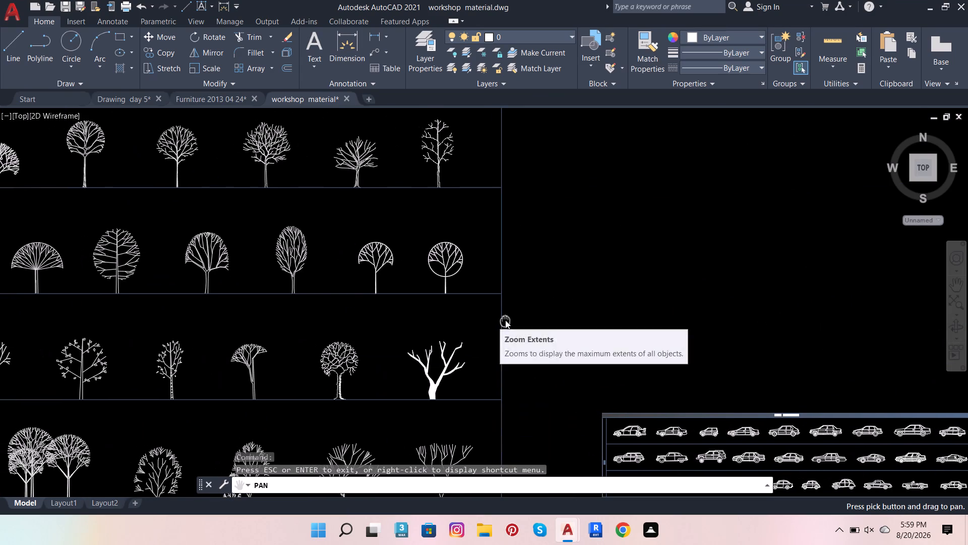
left_click(505, 320)
left_click_drag(55, 265, 556, 386)
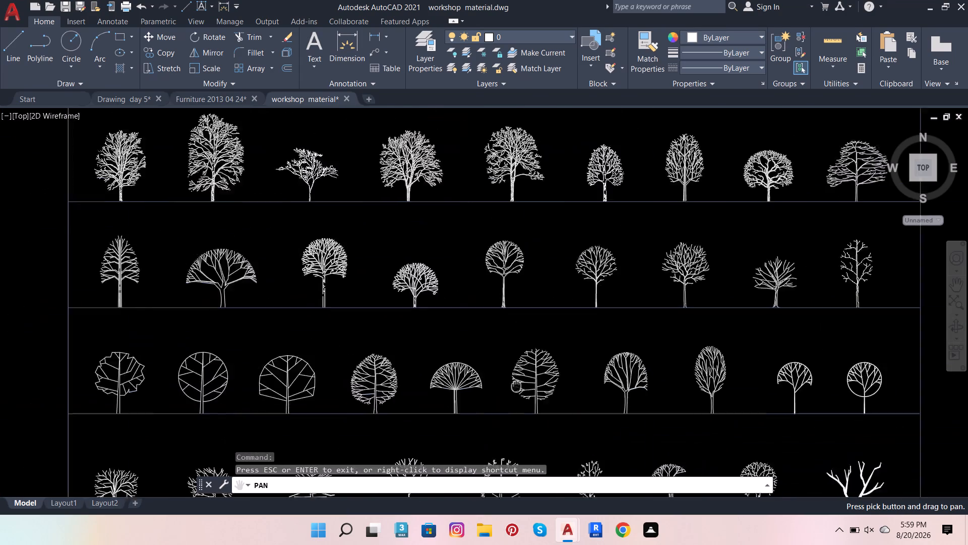
left_click_drag(556, 386, 967, 301)
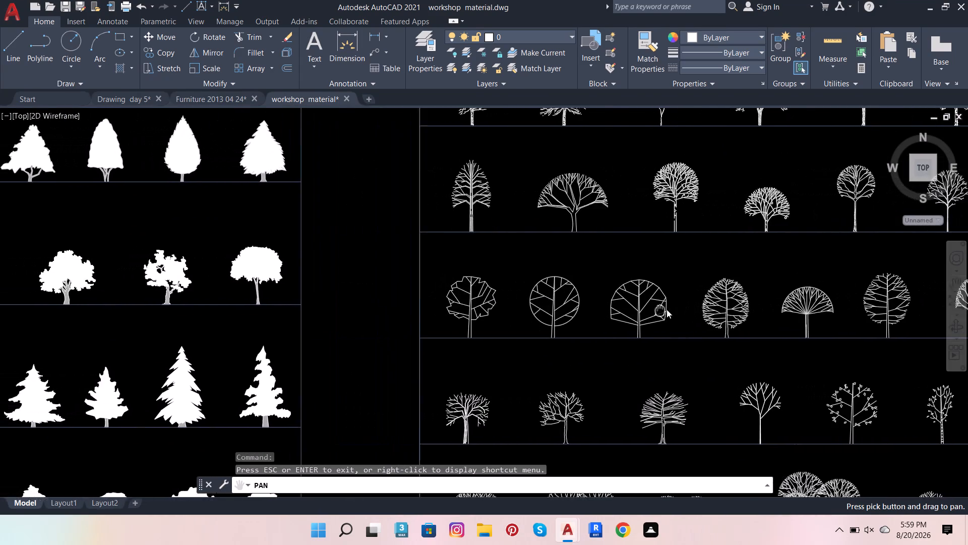
left_click(883, 310)
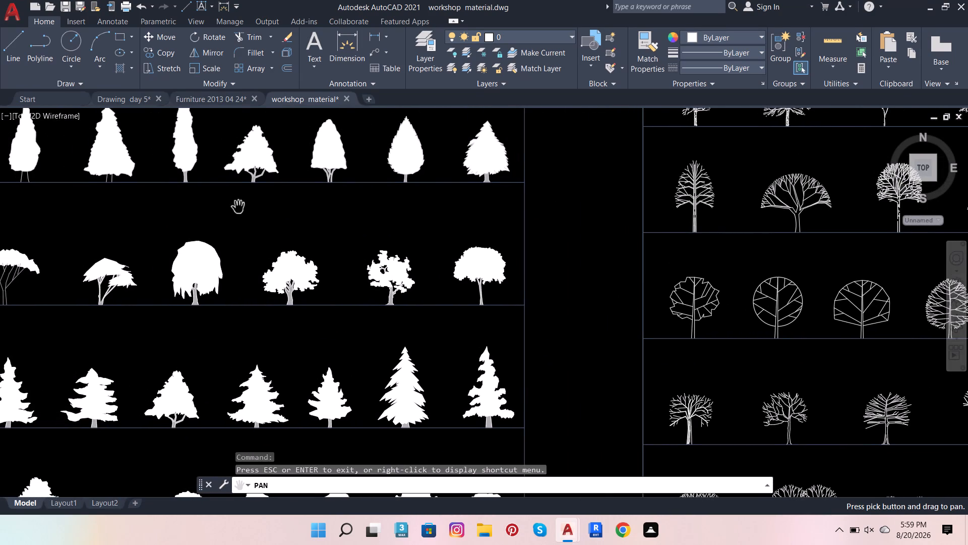
left_click_drag(227, 207, 967, 262)
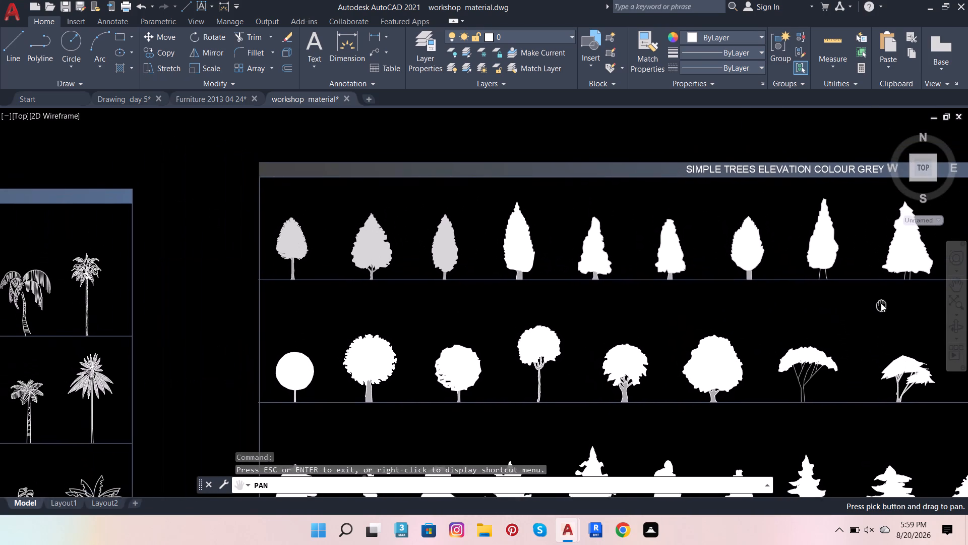
left_click_drag(881, 303, 918, 316)
left_click(932, 314)
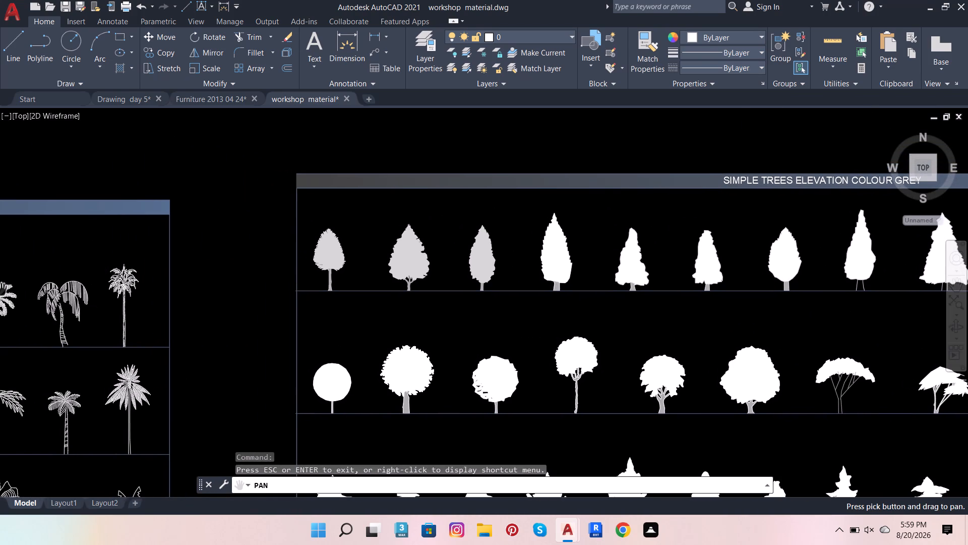
left_click_drag(20, 257, 776, 279)
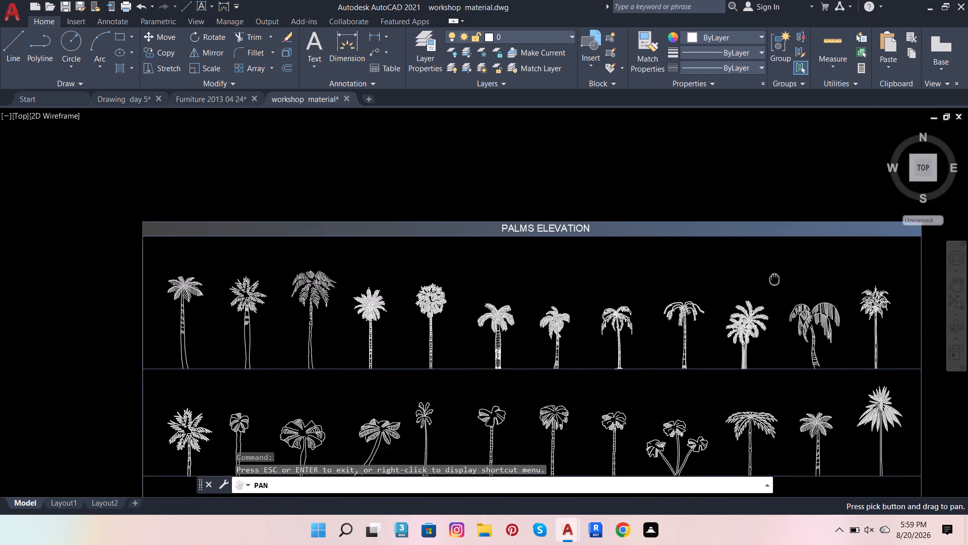
left_click_drag(776, 279, 888, 279)
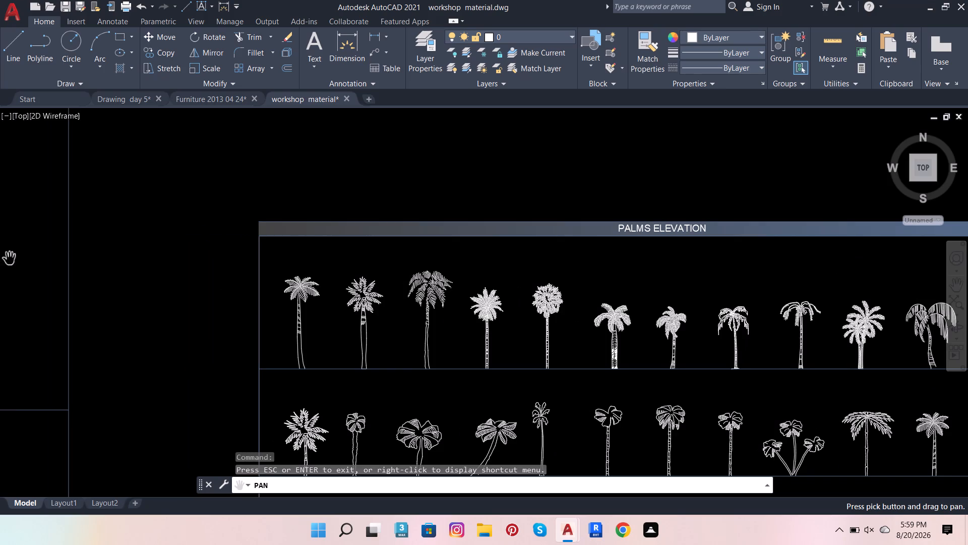
left_click_drag(10, 259, 935, 224)
Examine the Plants Elevation sheet and both Potted Plants Elevation sheets for usable blocks.
scroll(450, 239, "down", 3)
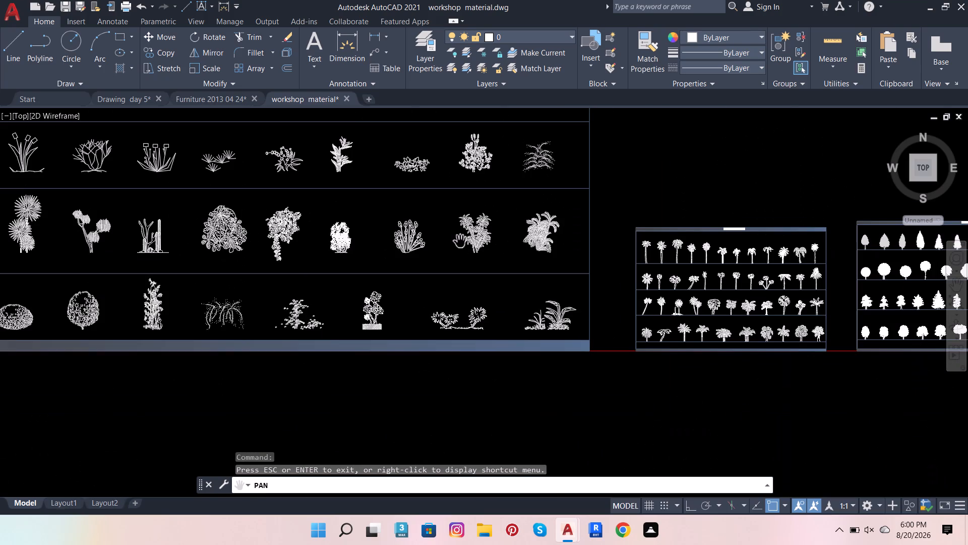
left_click_drag(475, 243, 517, 303)
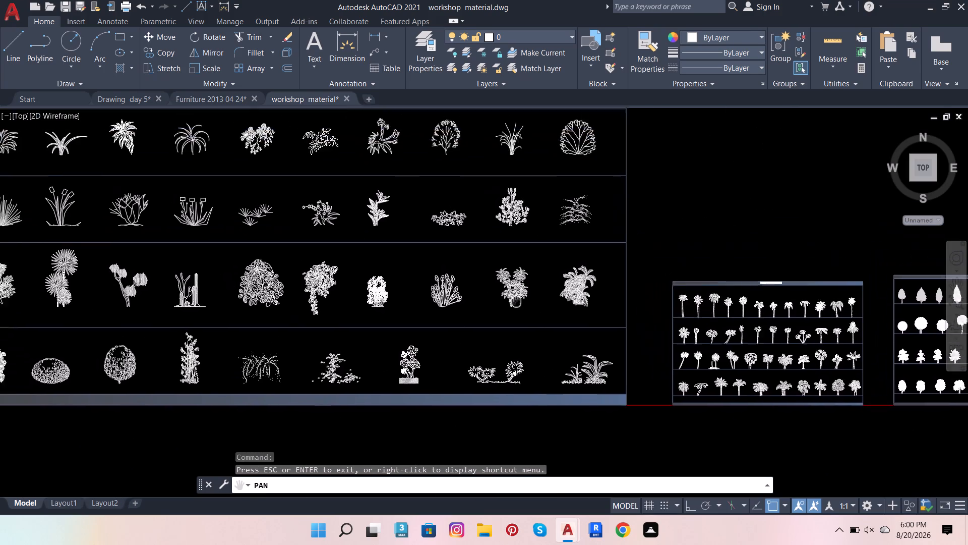
left_click_drag(517, 303, 615, 450)
left_click_drag(31, 182, 75, 197)
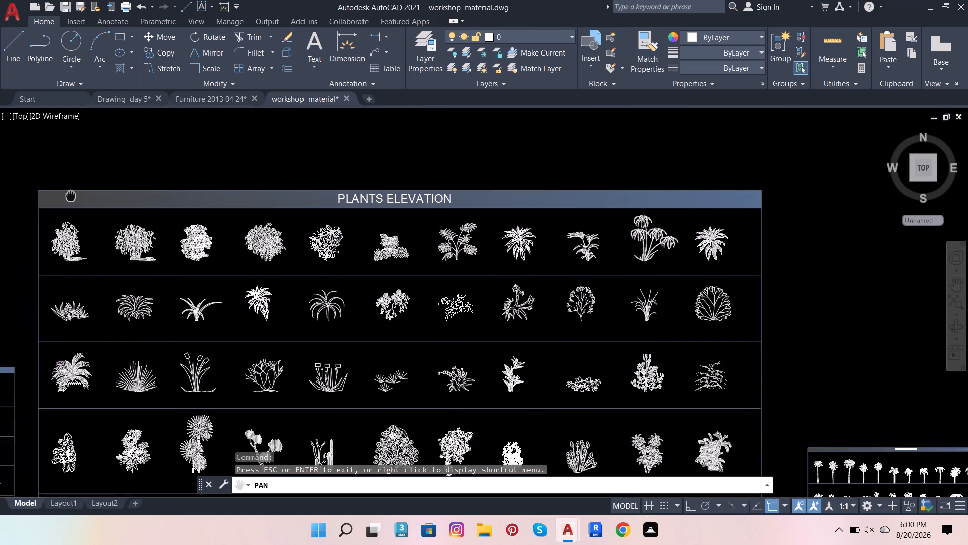
left_click_drag(75, 197, 662, 214)
left_click_drag(66, 216, 303, 138)
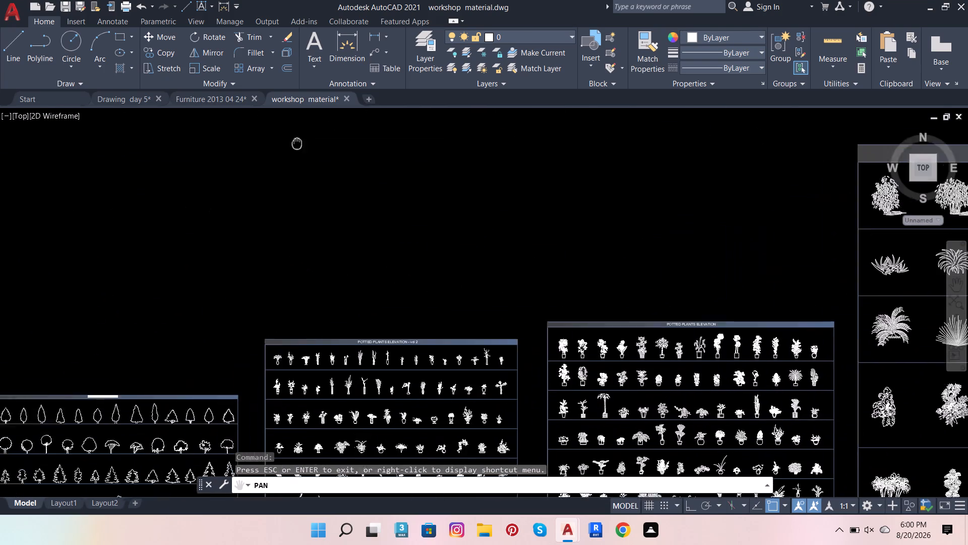
left_click_drag(303, 138, 310, 131)
scroll(262, 201, "down", 2)
scroll(179, 264, "up", 3)
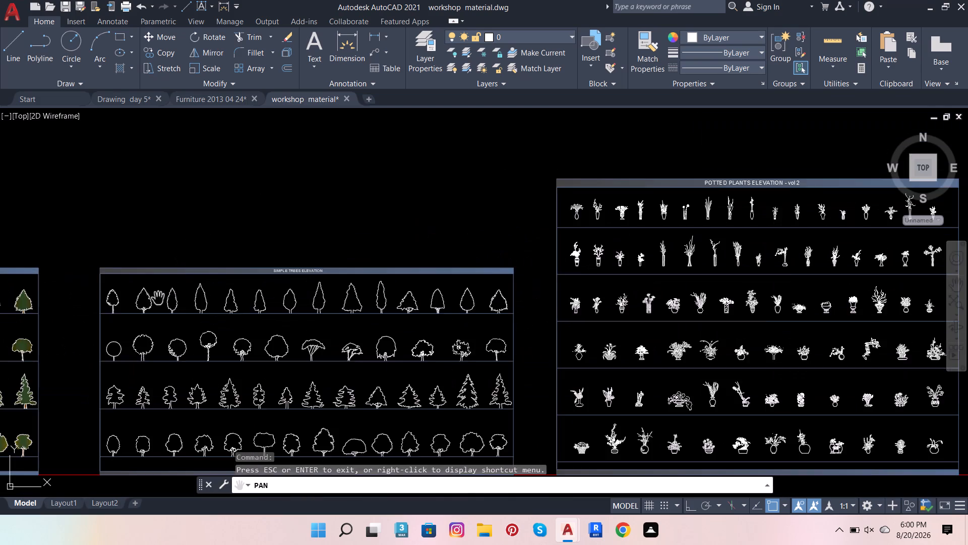
scroll(158, 299, "up", 2)
Look over the coloured simple trees, Trees Elevation volumes, plan-view colour trees and conifers for suitable blocks.
left_click_drag(31, 271, 581, 230)
scroll(380, 231, "down", 1)
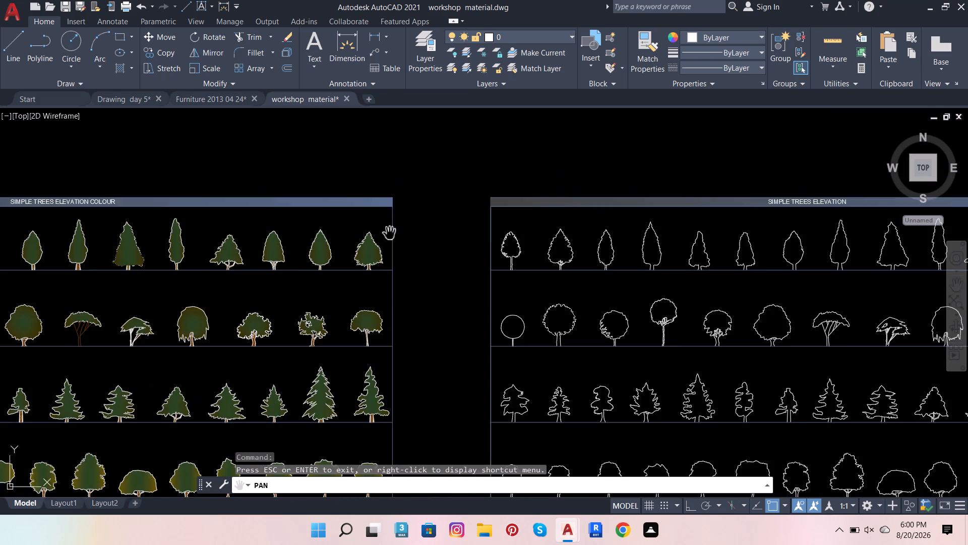
scroll(390, 234, "down", 1)
scroll(89, 254, "up", 2)
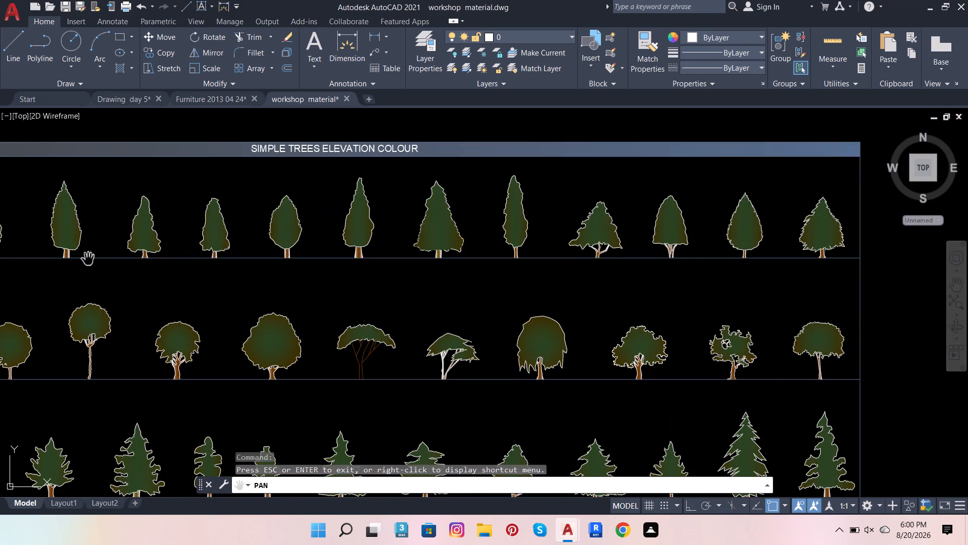
left_click_drag(108, 266, 753, 293)
left_click_drag(110, 252, 501, 259)
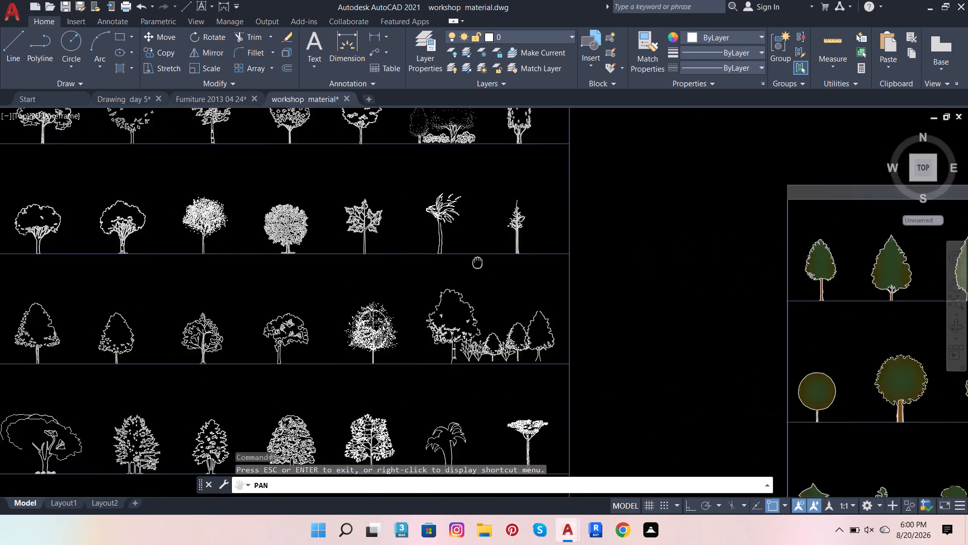
left_click_drag(501, 259, 522, 254)
scroll(449, 248, "down", 3)
scroll(25, 267, "up", 2)
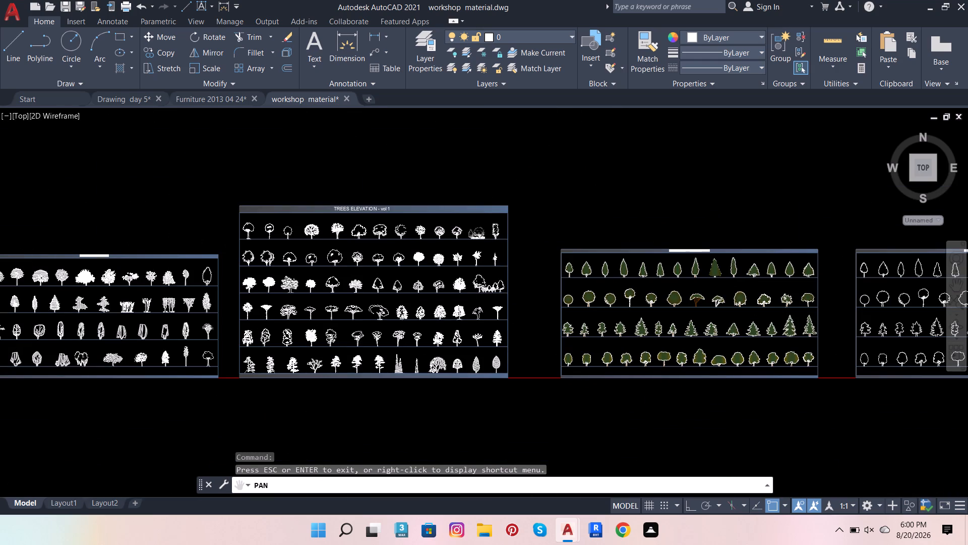
left_click_drag(32, 282, 737, 308)
scroll(554, 259, "down", 1)
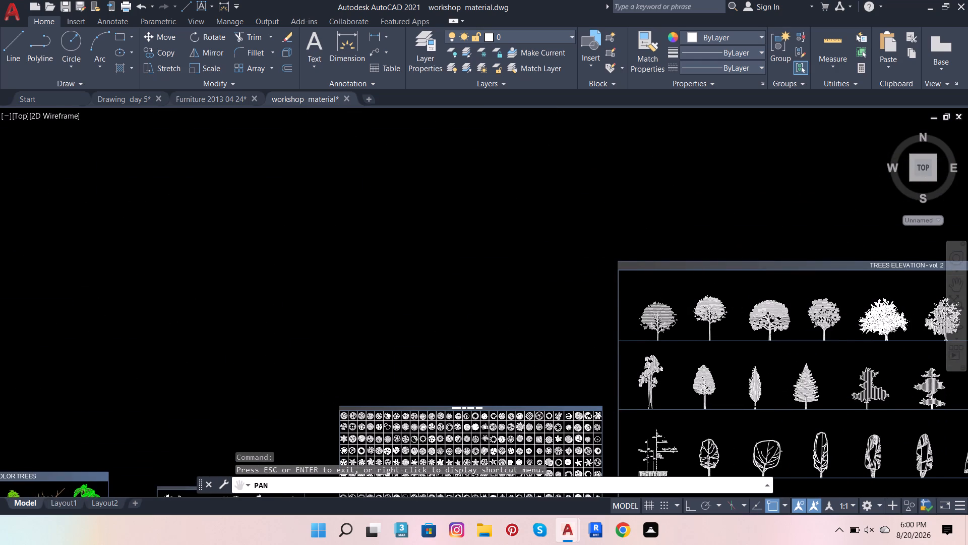
scroll(554, 259, "down", 1)
scroll(500, 354, "up", 4)
scroll(456, 370, "down", 3)
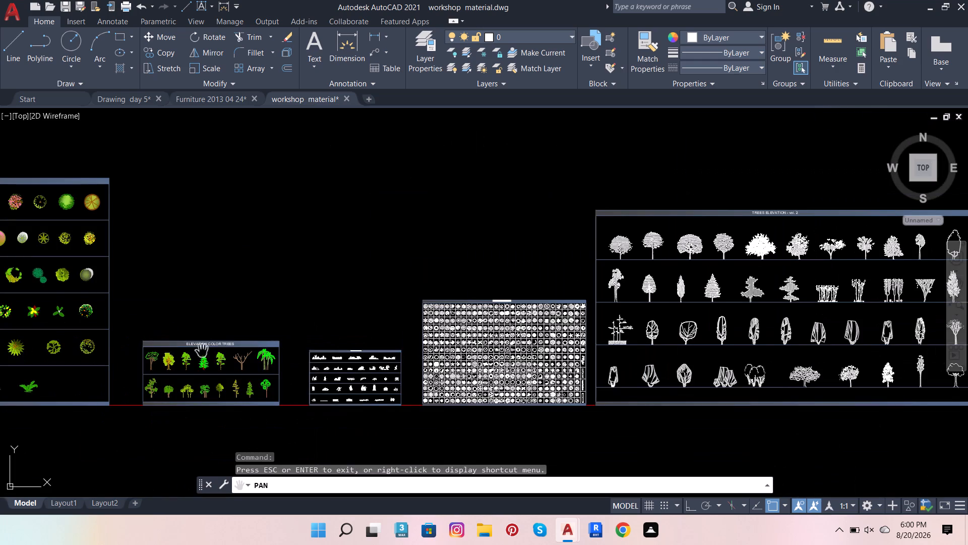
left_click_drag(73, 308, 654, 285)
left_click_drag(191, 262, 467, 301)
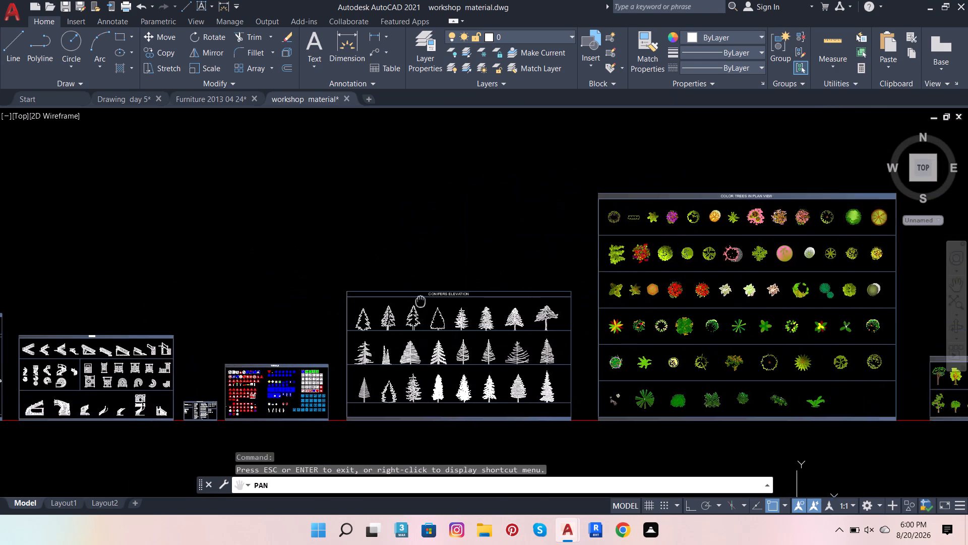
left_click_drag(467, 301, 510, 290)
Check the stairs, playground equipment, people, office equipment and north symbol sheets for usable blocks.
scroll(356, 362, "up", 2)
scroll(385, 322, "down", 2)
scroll(314, 364, "up", 1)
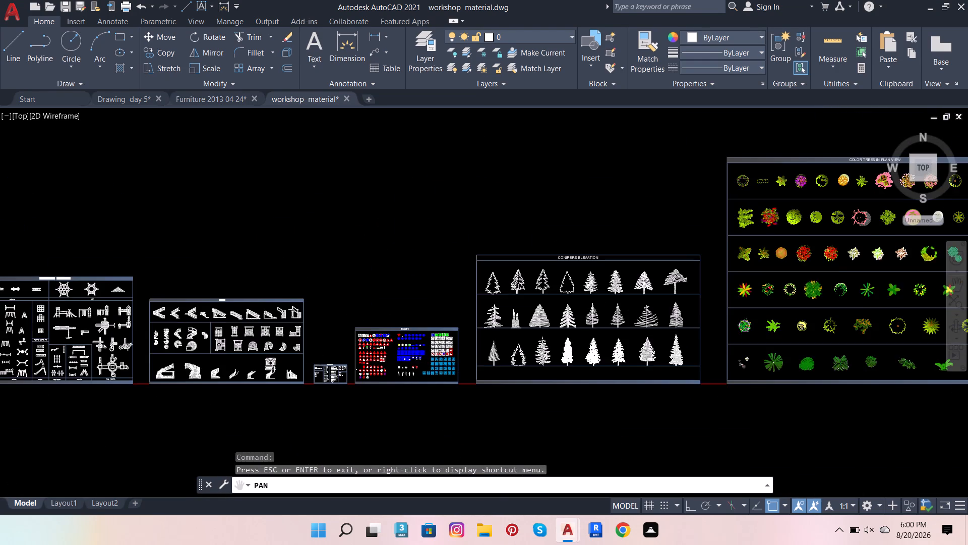
scroll(314, 364, "up", 1)
left_click_drag(285, 287, 774, 258)
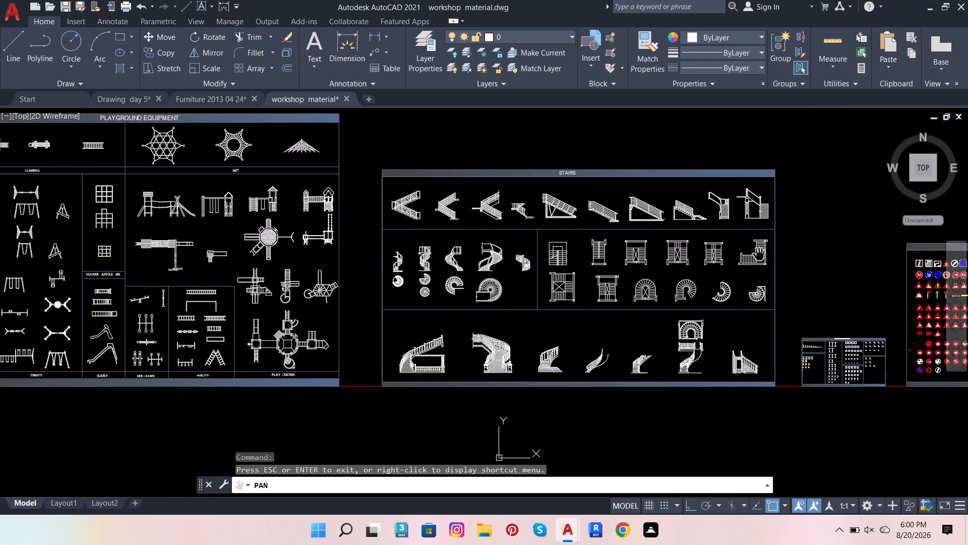
left_click_drag(147, 281, 638, 329)
left_click_drag(13, 299, 26, 304)
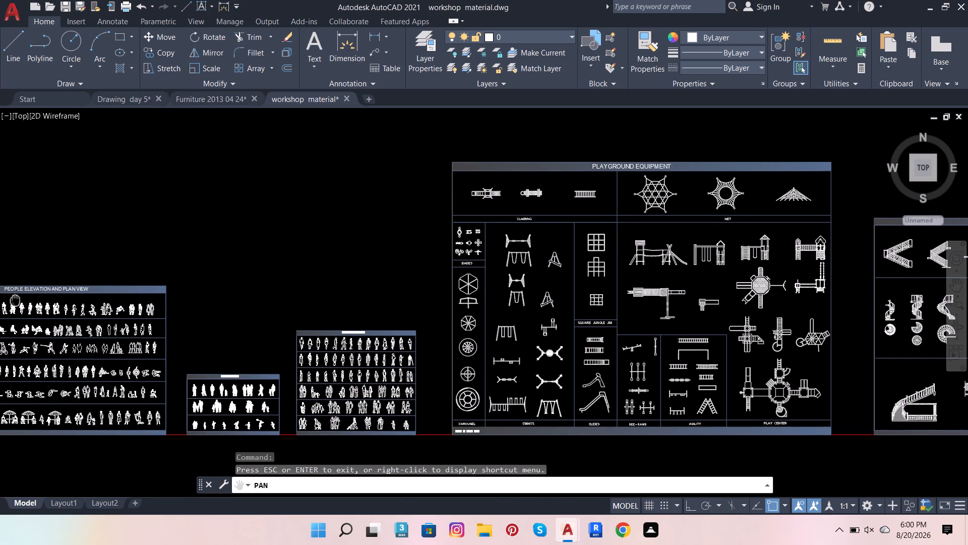
left_click_drag(26, 304, 514, 359)
left_click_drag(4, 271, 275, 305)
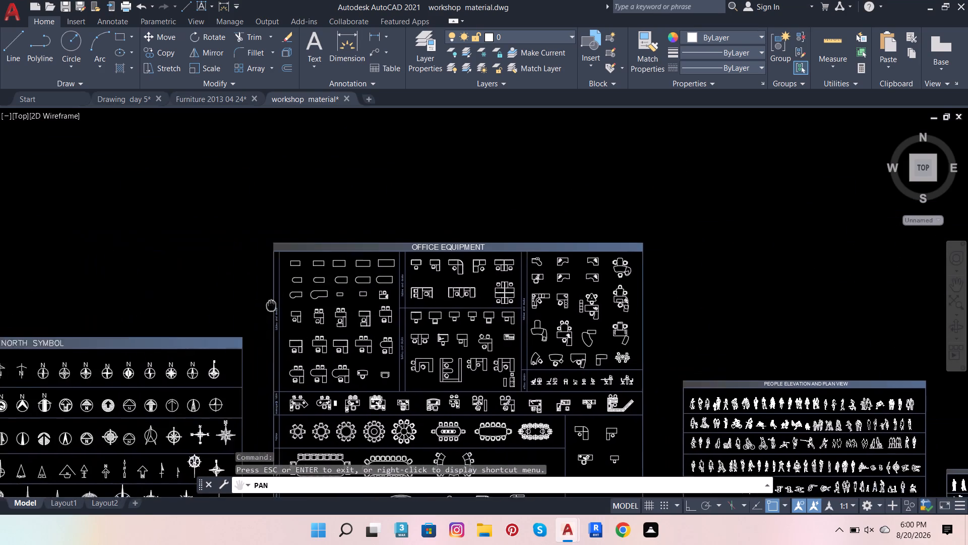
left_click_drag(275, 305, 417, 281)
left_click_drag(141, 254, 503, 280)
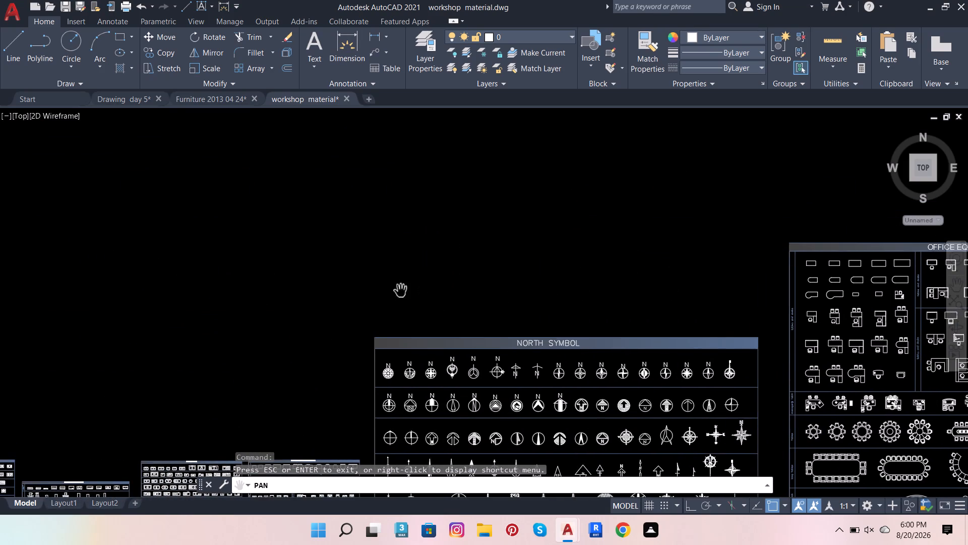
Examine the Kitchen Sinks sheet closely, beside the kitchen appliances collection, for a sink block to use in the plan.
scroll(329, 254, "down", 1)
scroll(299, 406, "up", 2)
scroll(372, 370, "down", 2)
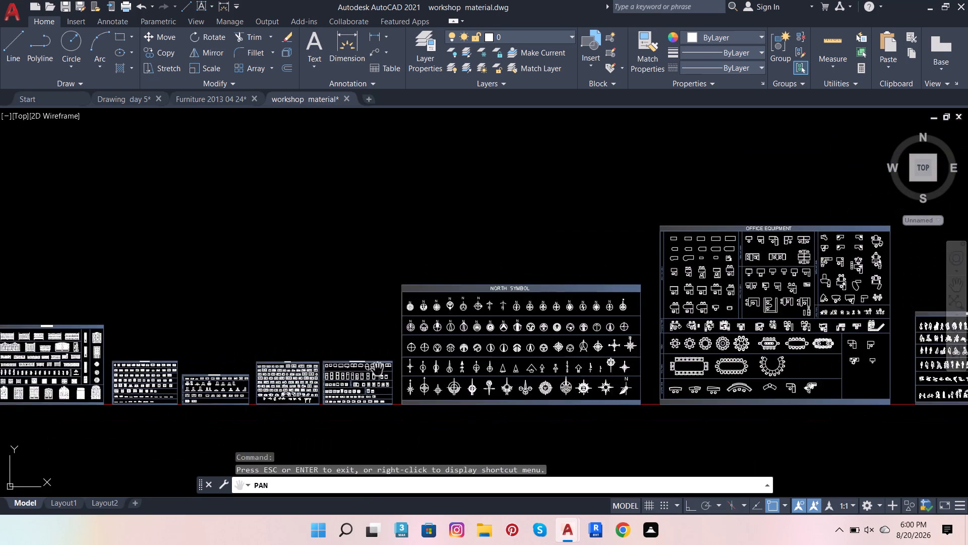
scroll(304, 396, "up", 6)
scroll(333, 380, "down", 2)
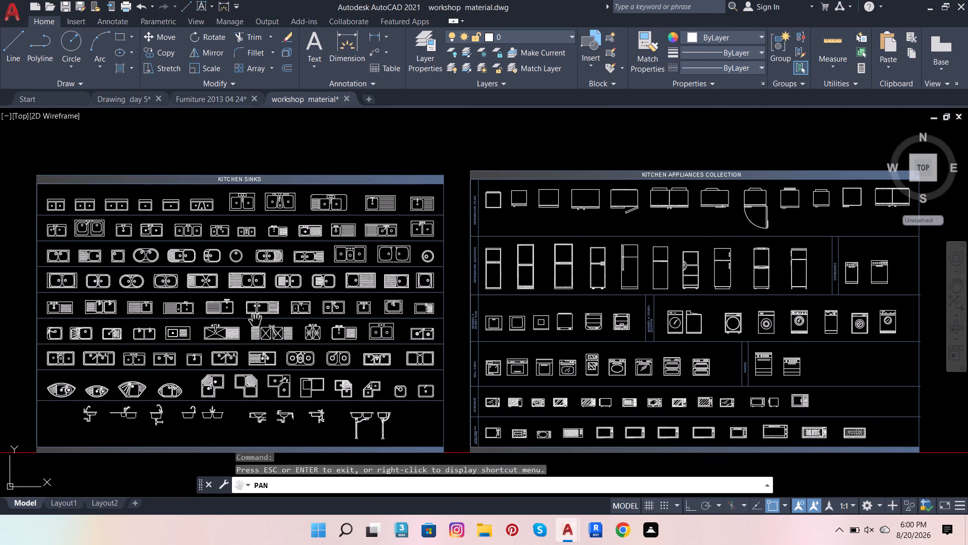
scroll(152, 231, "up", 2)
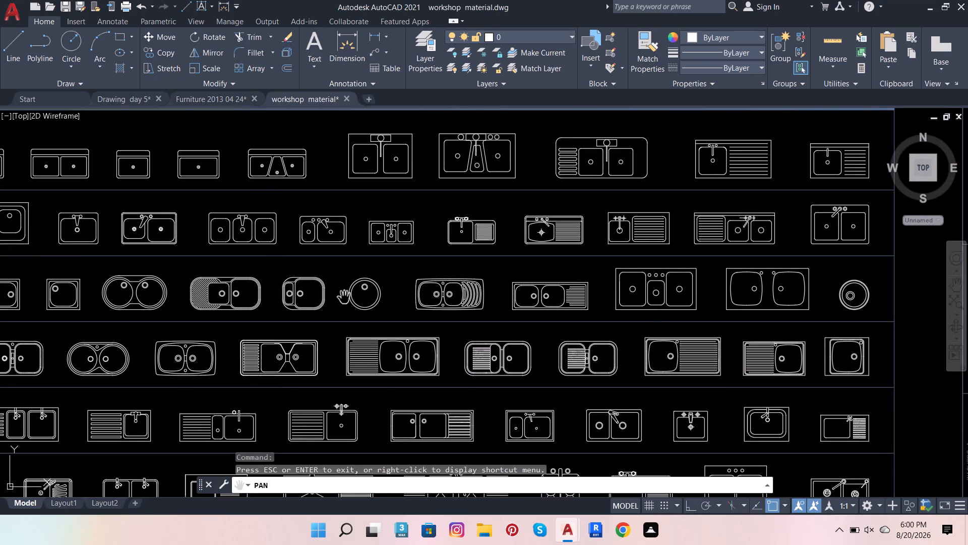
scroll(271, 292, "up", 2)
scroll(418, 240, "down", 3)
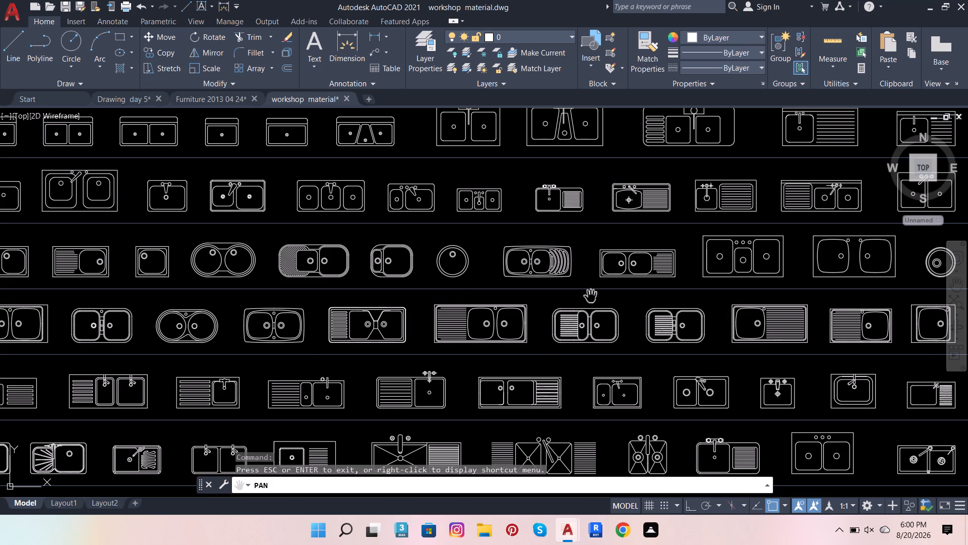
scroll(725, 344, "down", 1)
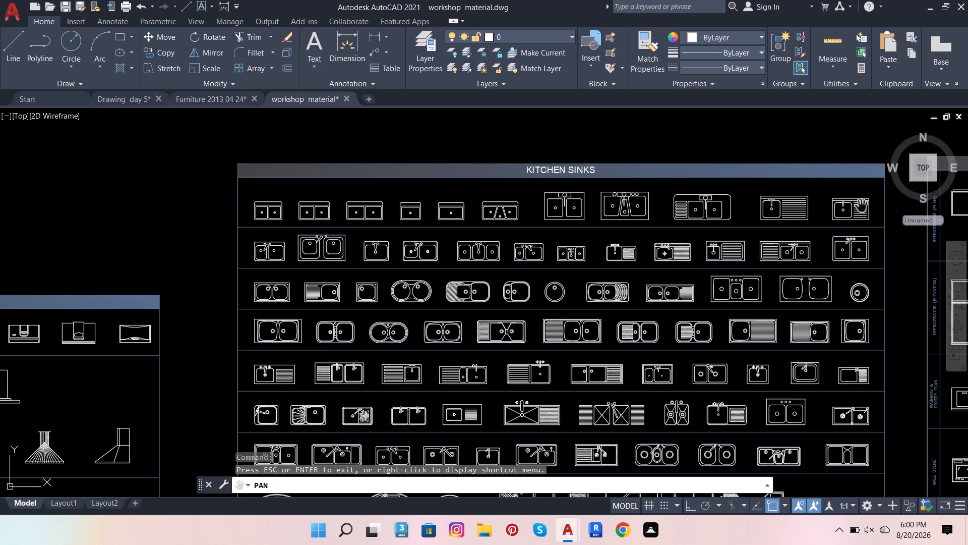
Copy the single-bowl sink with the ribbed drainboard from the Kitchen Sinks sheet and paste it beside the house plan in Drawing day 5.
scroll(862, 206, "up", 3)
key("grave")
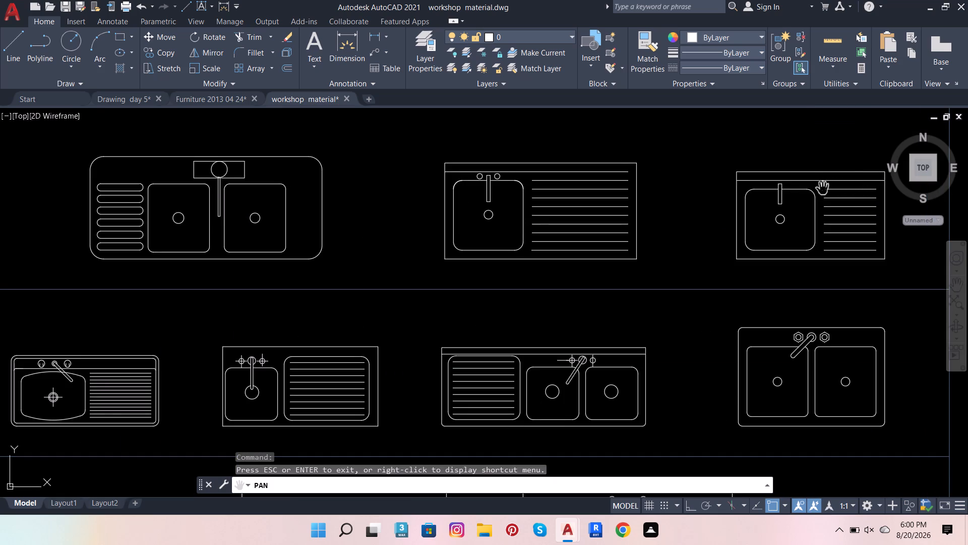
scroll(643, 233, "down", 1)
key("grave")
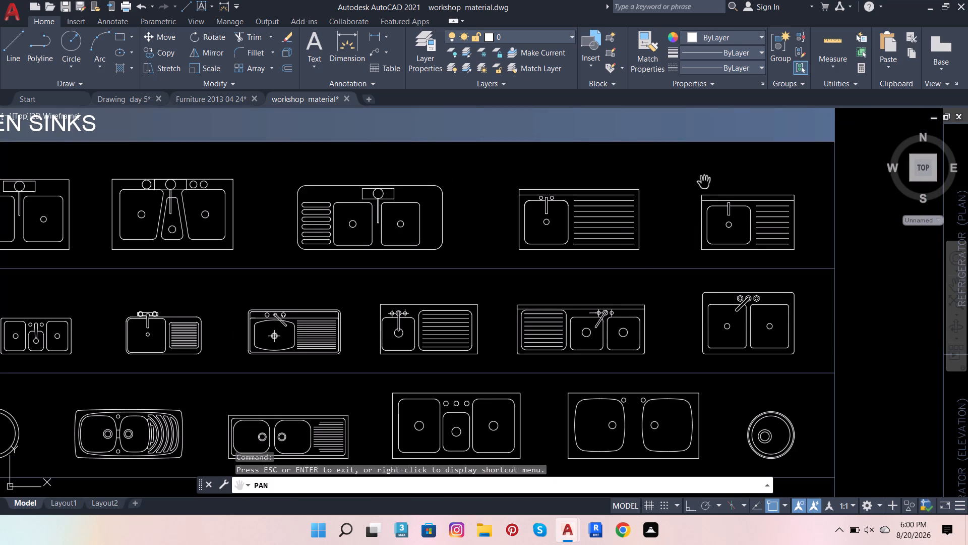
key("Escape")
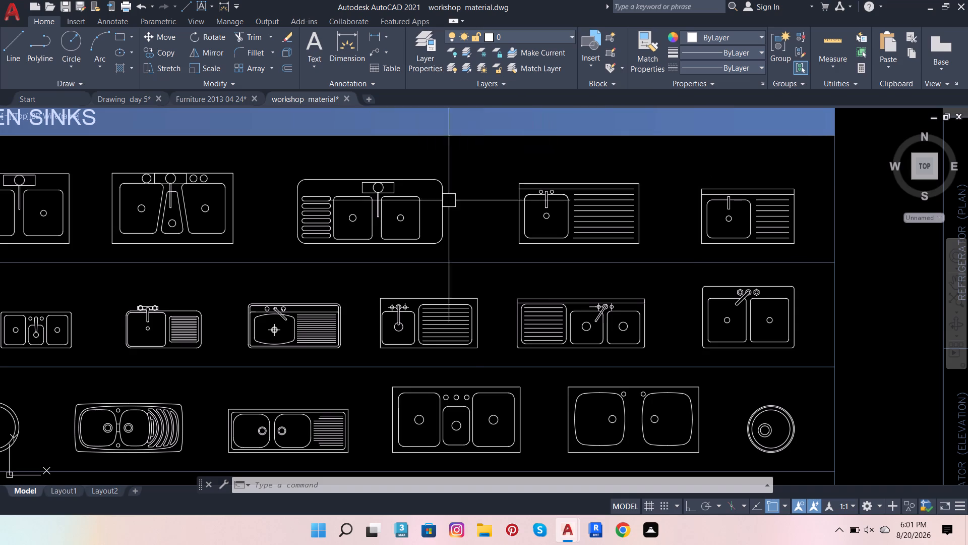
scroll(465, 273, "up", 2)
left_click(453, 326)
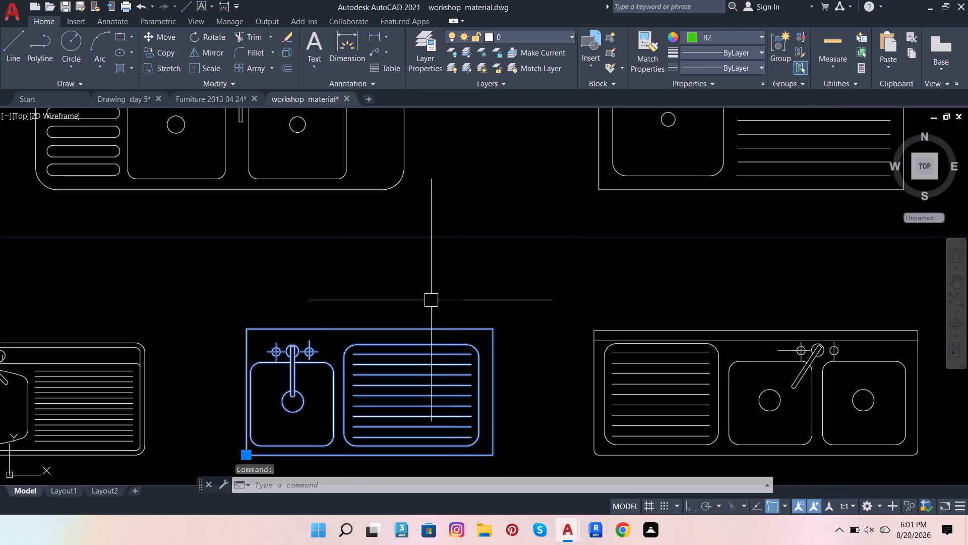
key("ctrl+c")
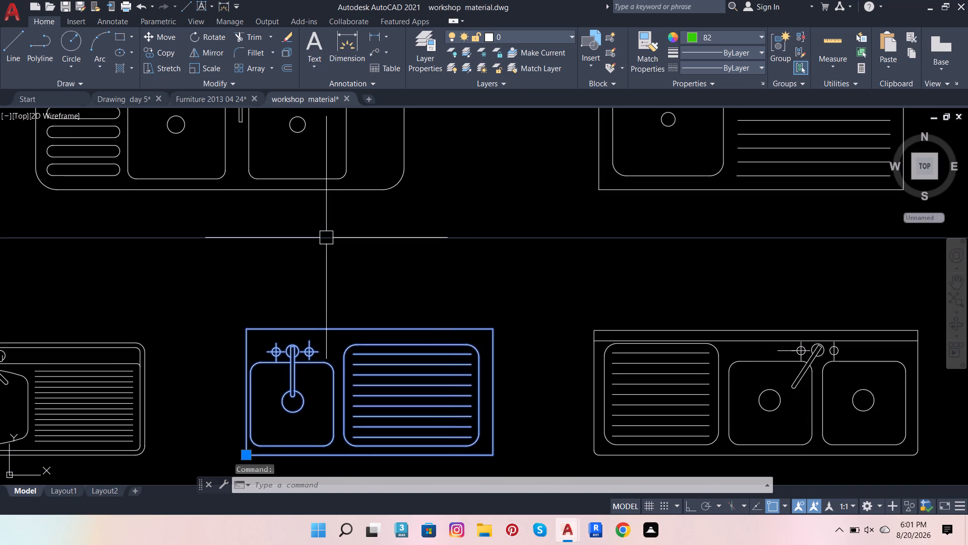
left_click(136, 99)
scroll(571, 287, "down", 3)
scroll(686, 269, "up", 2)
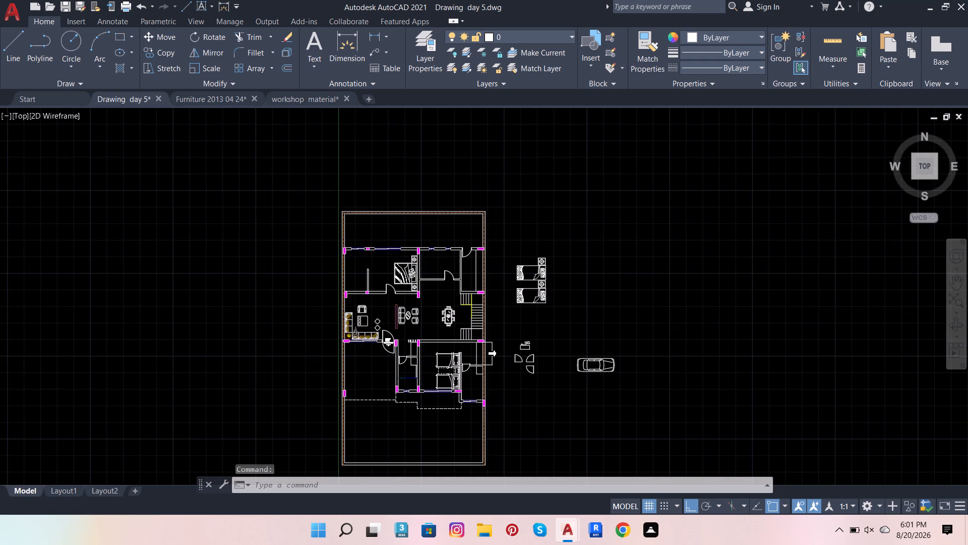
key("ctrl+v")
scroll(564, 311, "down", 1)
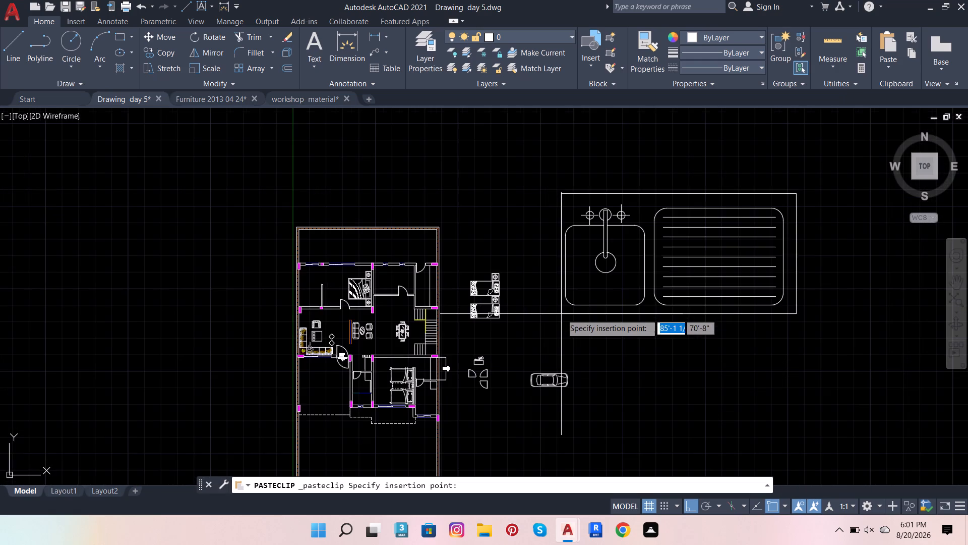
left_click(560, 309)
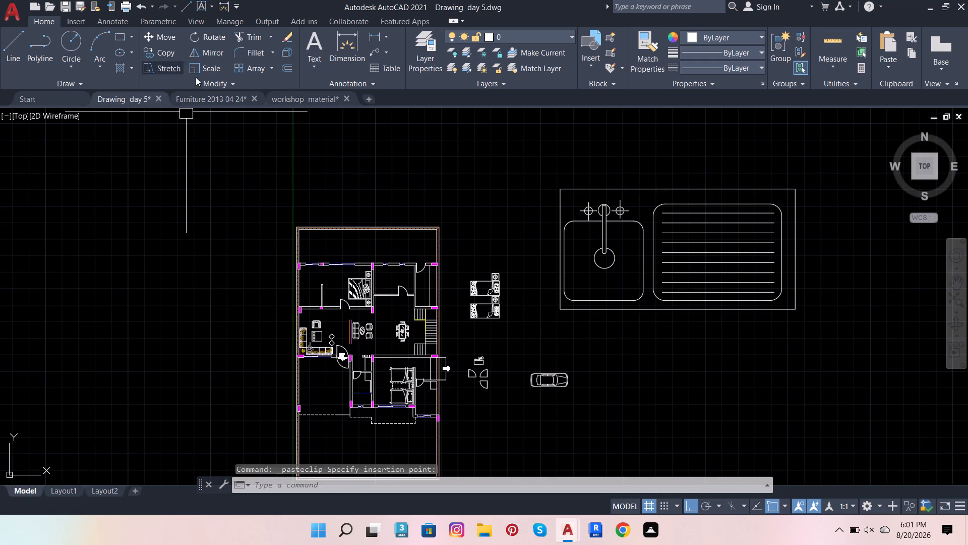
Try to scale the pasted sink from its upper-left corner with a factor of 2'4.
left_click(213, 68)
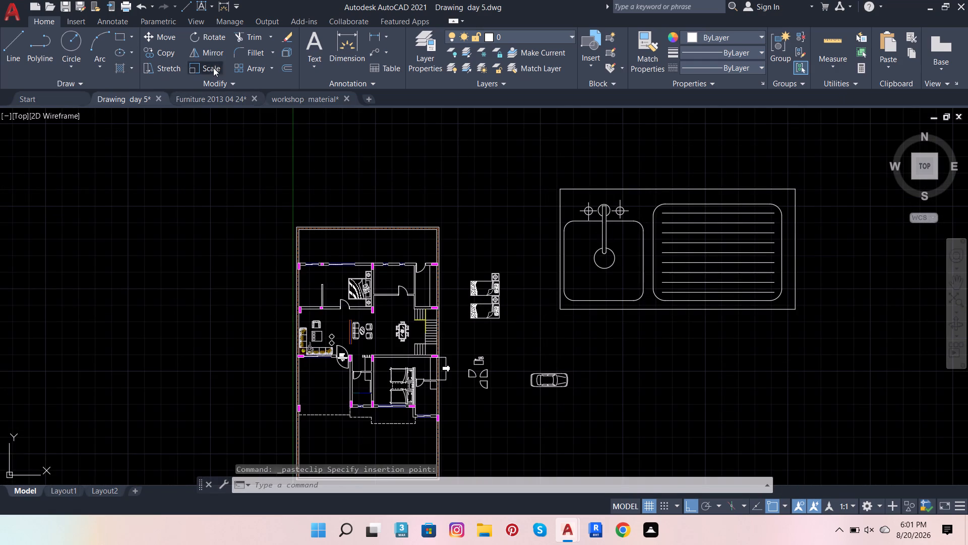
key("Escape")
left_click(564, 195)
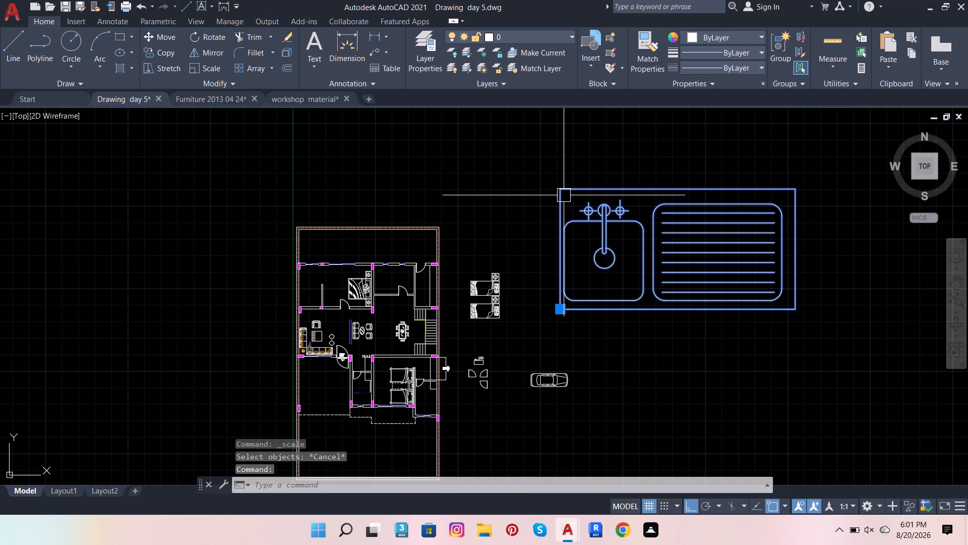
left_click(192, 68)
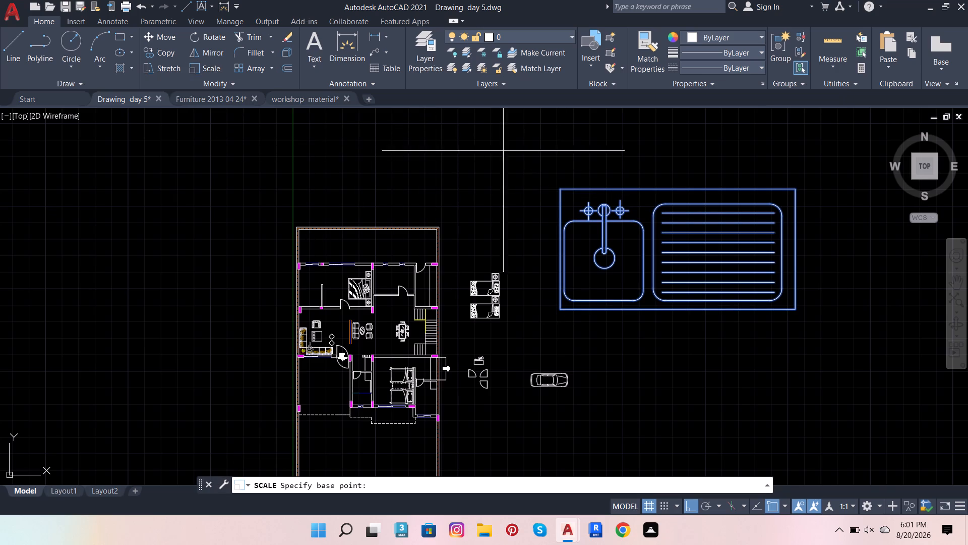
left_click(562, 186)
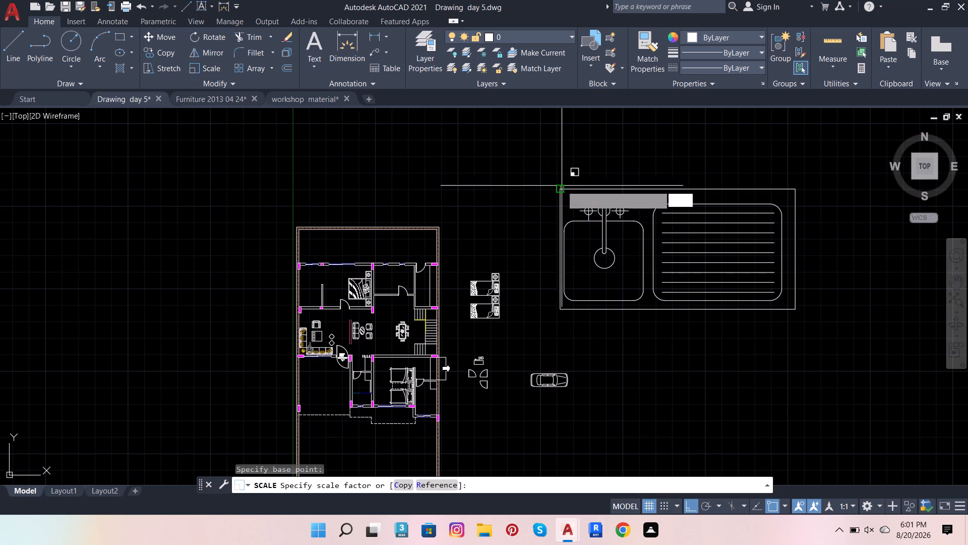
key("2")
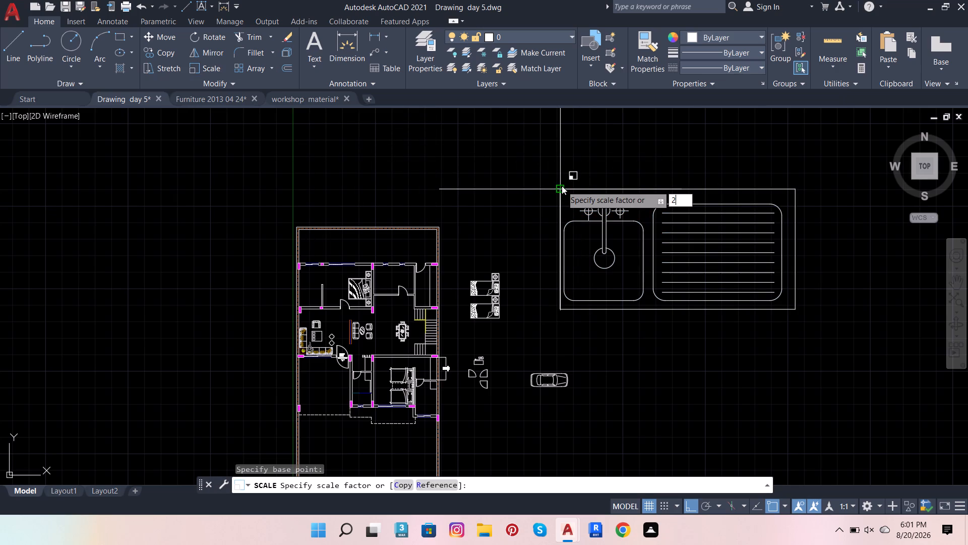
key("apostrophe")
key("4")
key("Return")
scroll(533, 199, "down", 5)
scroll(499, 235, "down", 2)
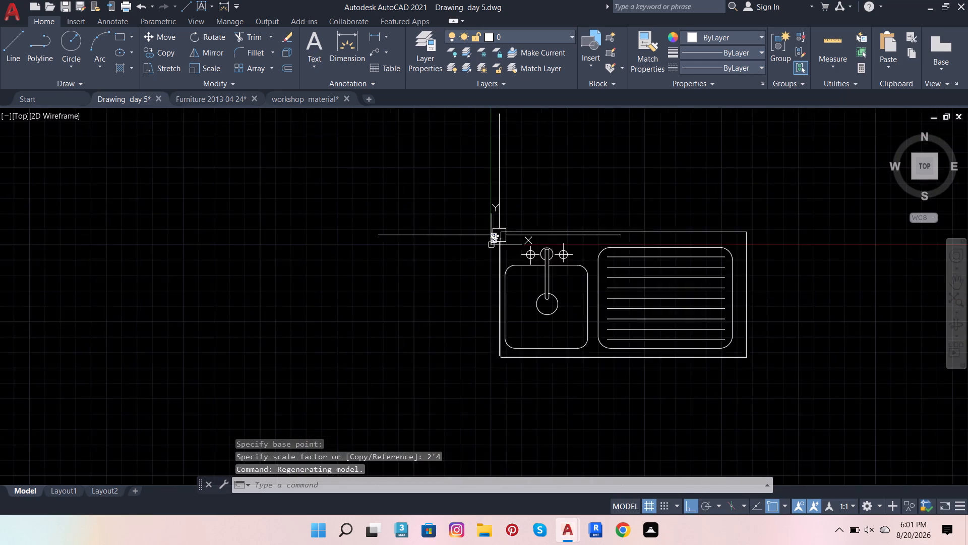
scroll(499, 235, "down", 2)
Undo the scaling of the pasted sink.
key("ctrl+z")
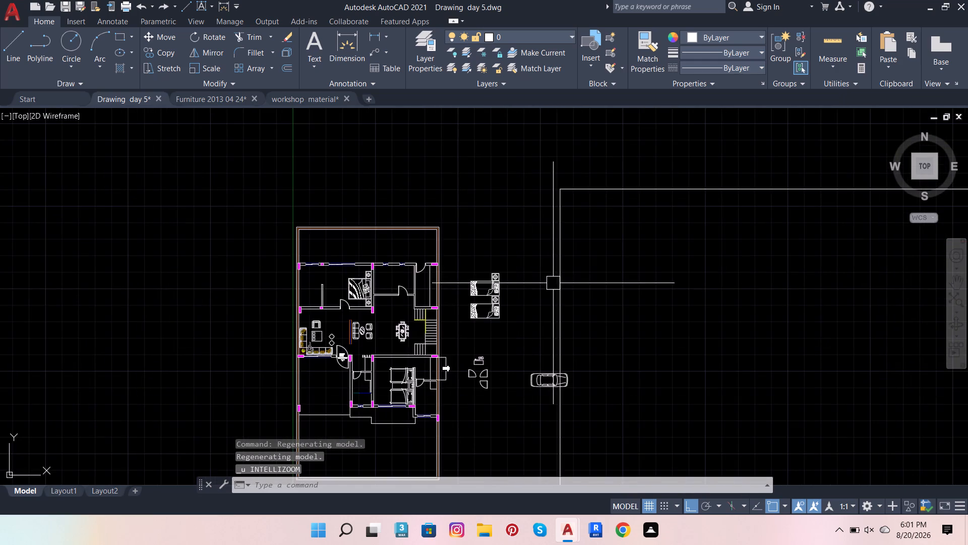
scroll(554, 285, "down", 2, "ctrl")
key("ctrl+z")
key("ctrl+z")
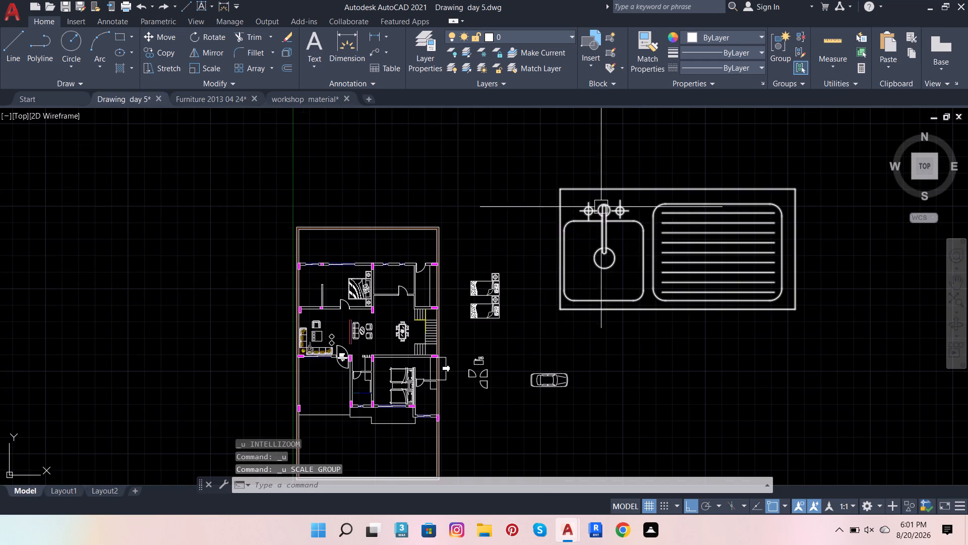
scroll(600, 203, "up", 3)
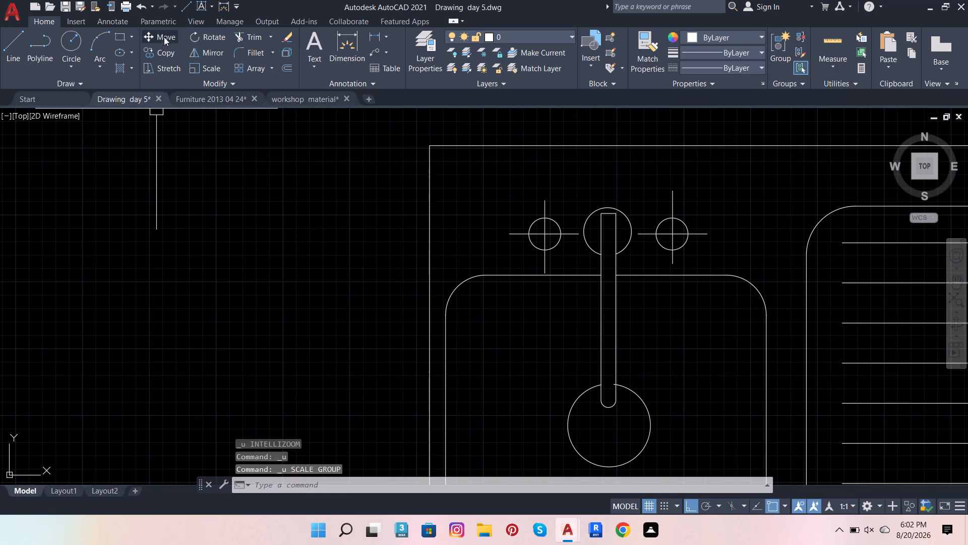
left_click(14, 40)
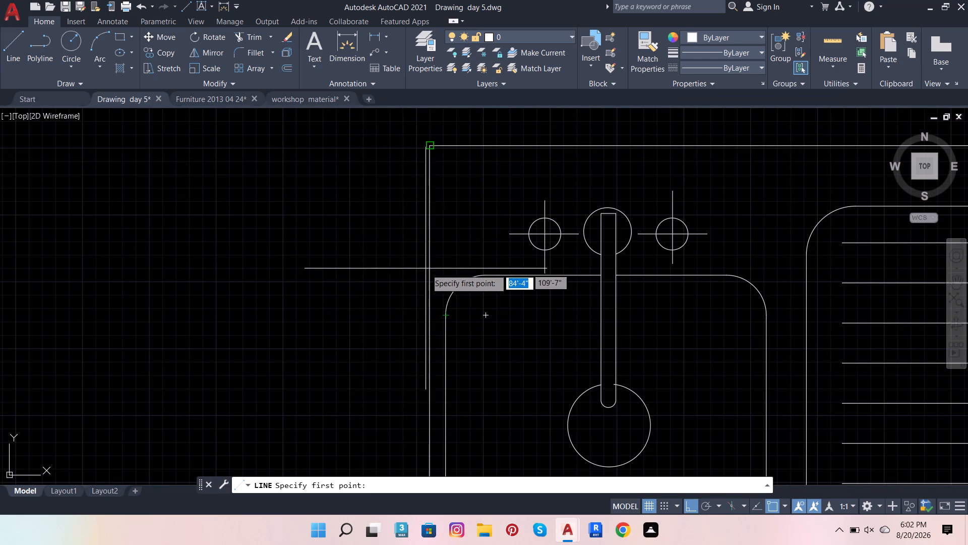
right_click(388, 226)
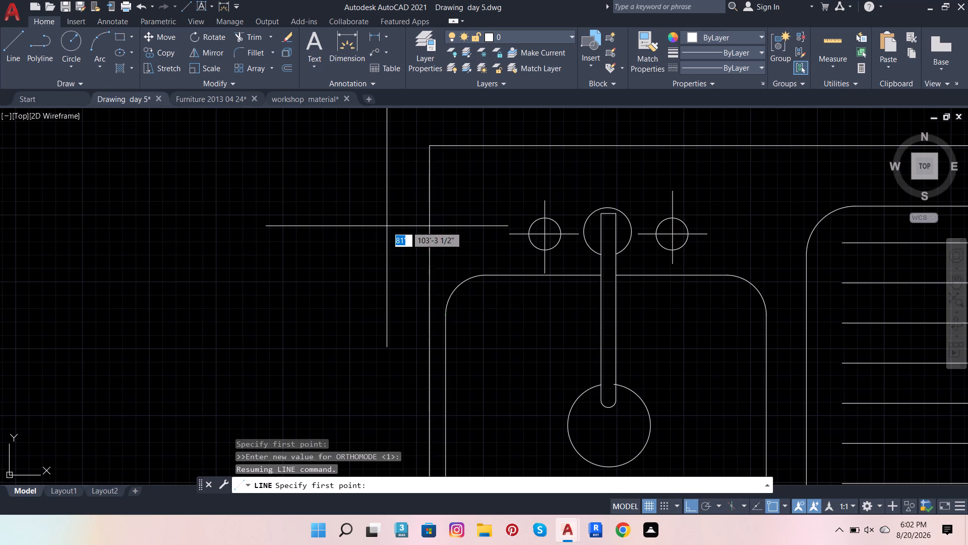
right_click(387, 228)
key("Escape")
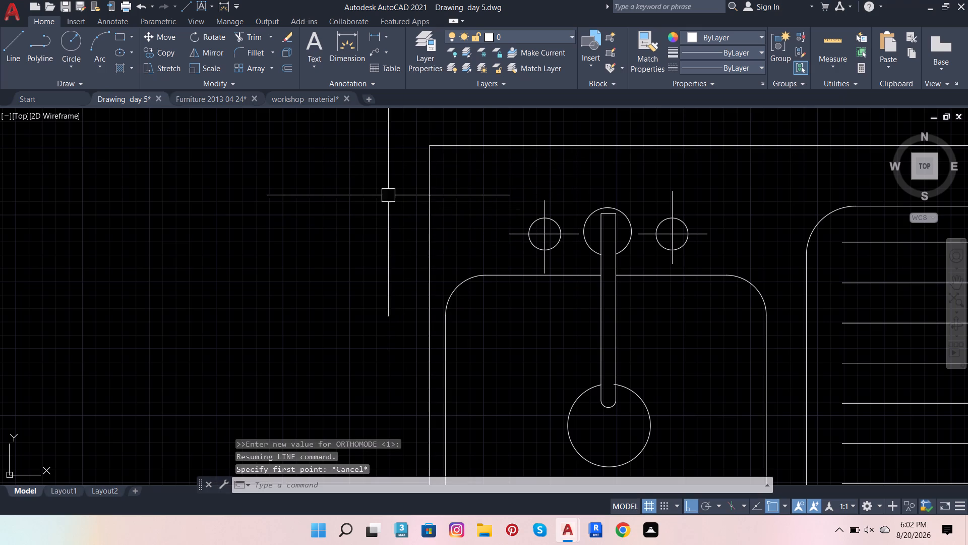
Draw a horizontal 2'2 reference line inward from the midpoint of the pasted sink's left edge.
left_click(0, 51)
left_click(25, 46)
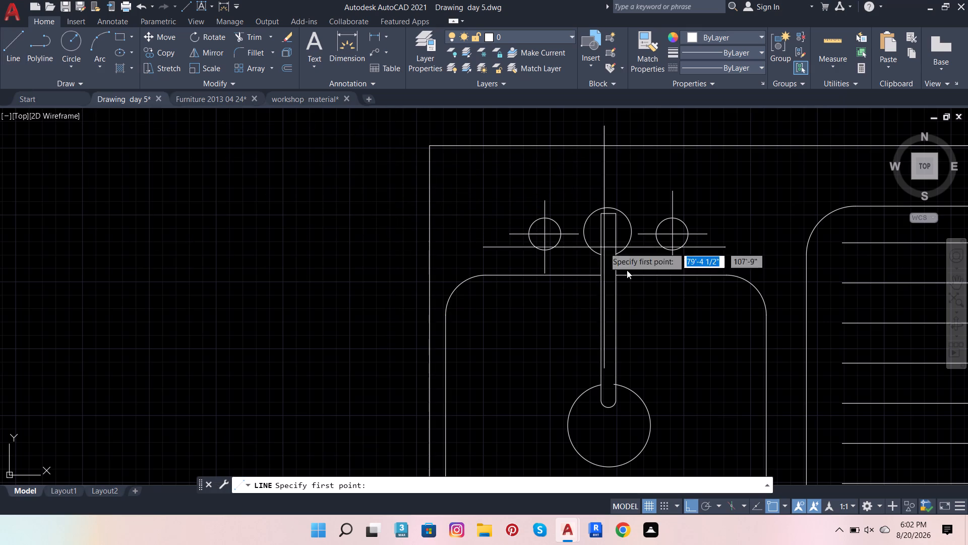
right_click(420, 283)
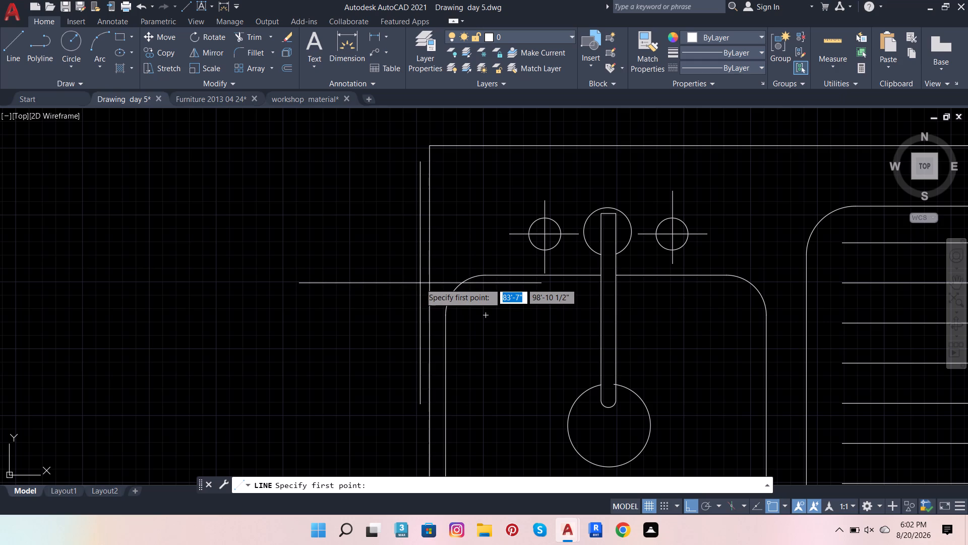
right_click(420, 283, "shift")
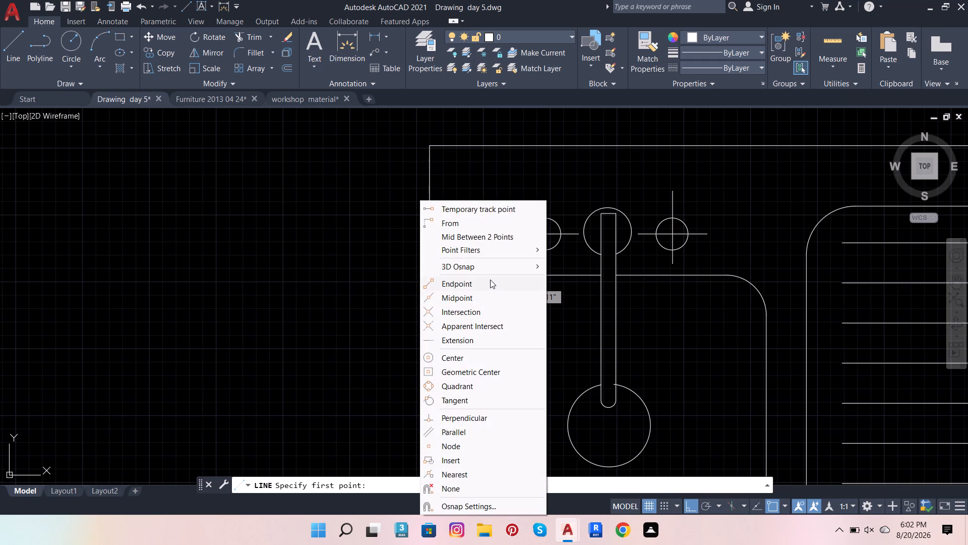
left_click(482, 300)
scroll(468, 307, "down", 3)
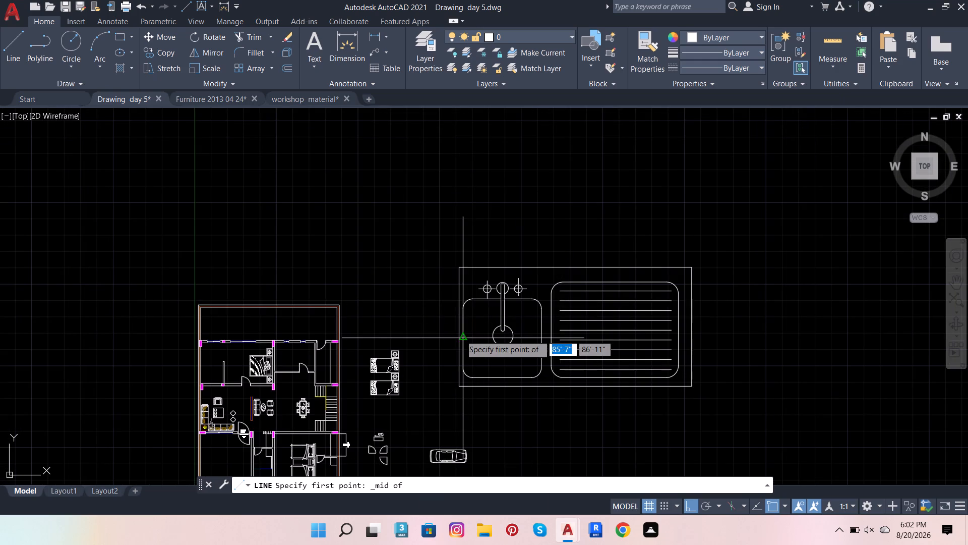
scroll(456, 338, "up", 1)
left_click(459, 318)
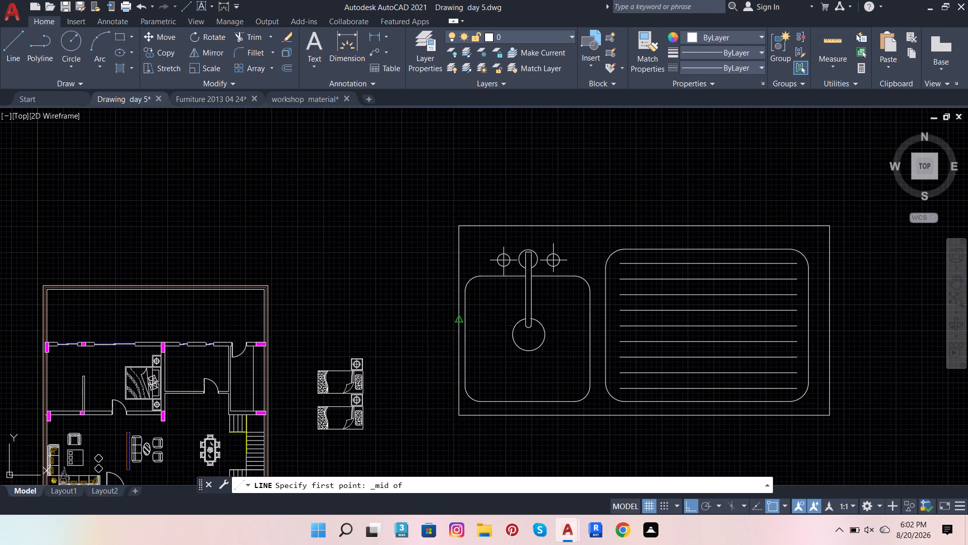
scroll(456, 334, "up", 2)
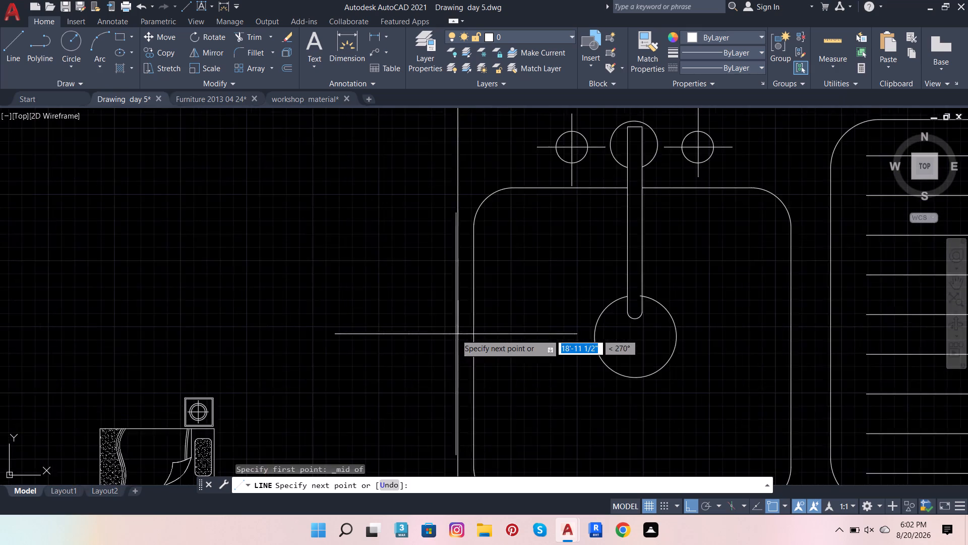
scroll(456, 334, "up", 1)
key("2")
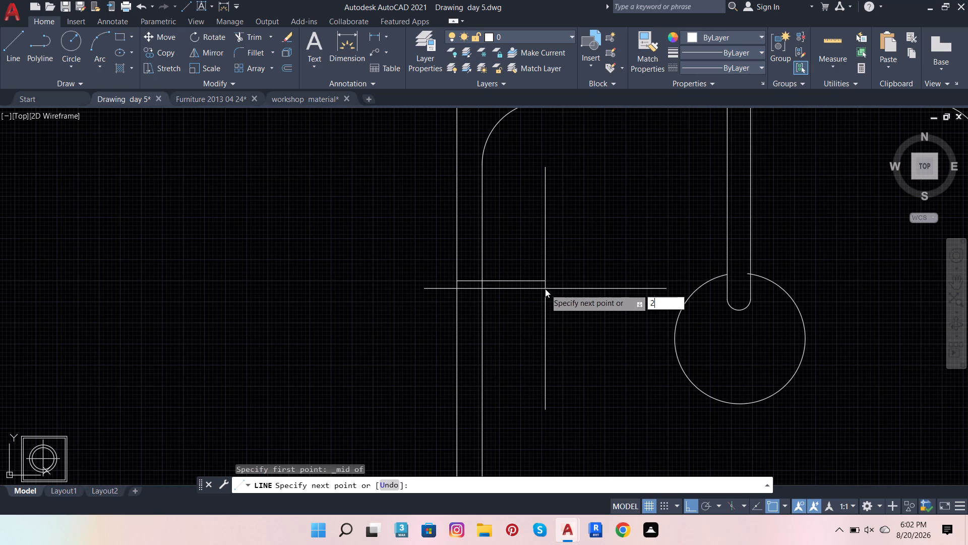
key("apostrophe")
key("2")
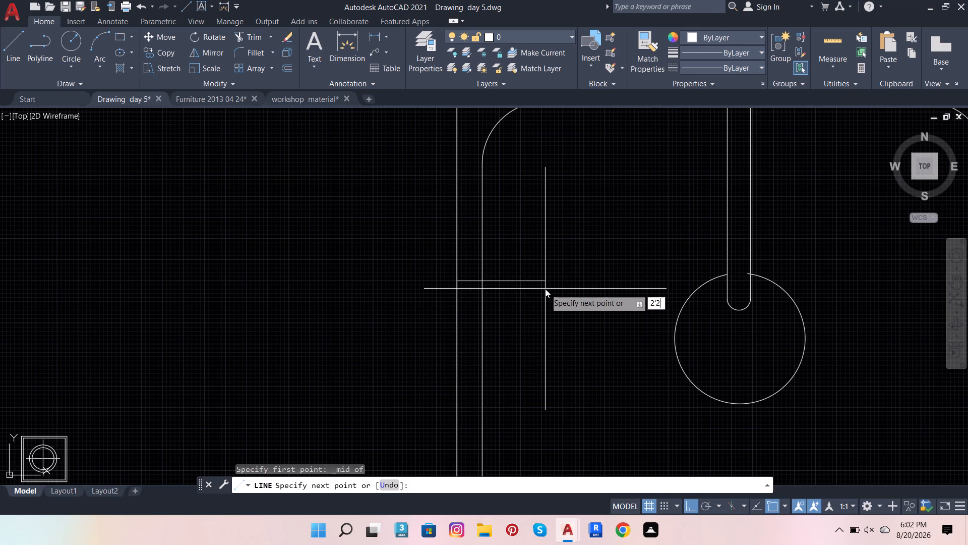
key("Return")
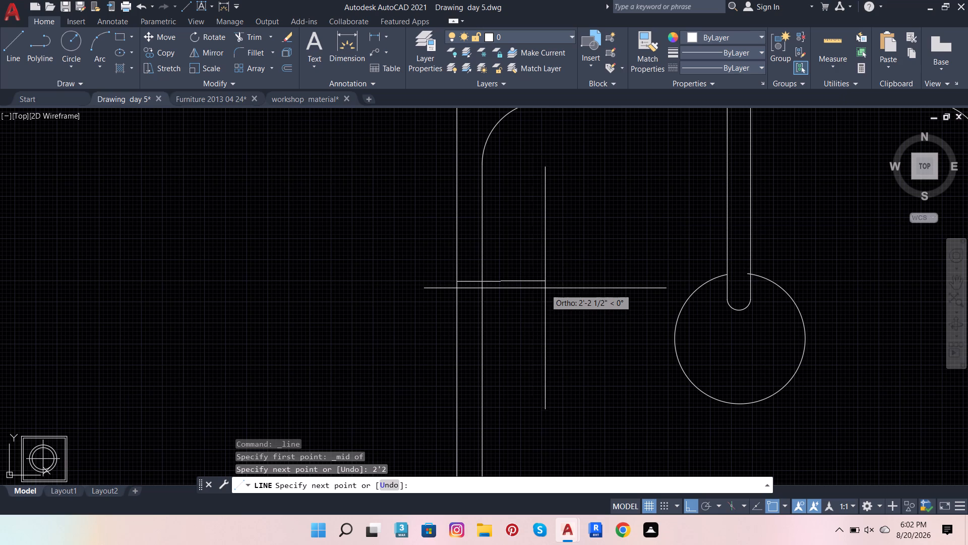
key("Escape")
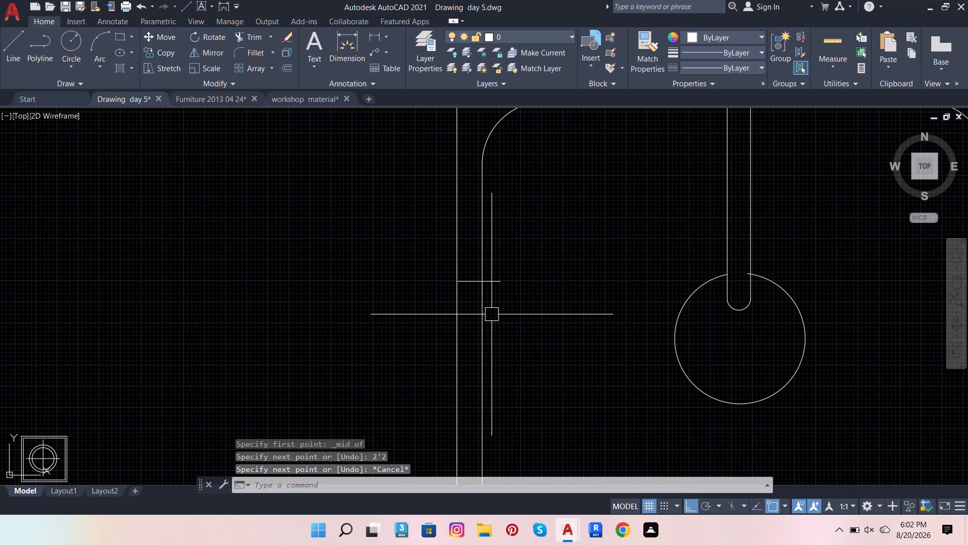
Scale the pasted sink from its left edge's midpoint so its width matches the 2'2 reference line.
left_click(484, 316)
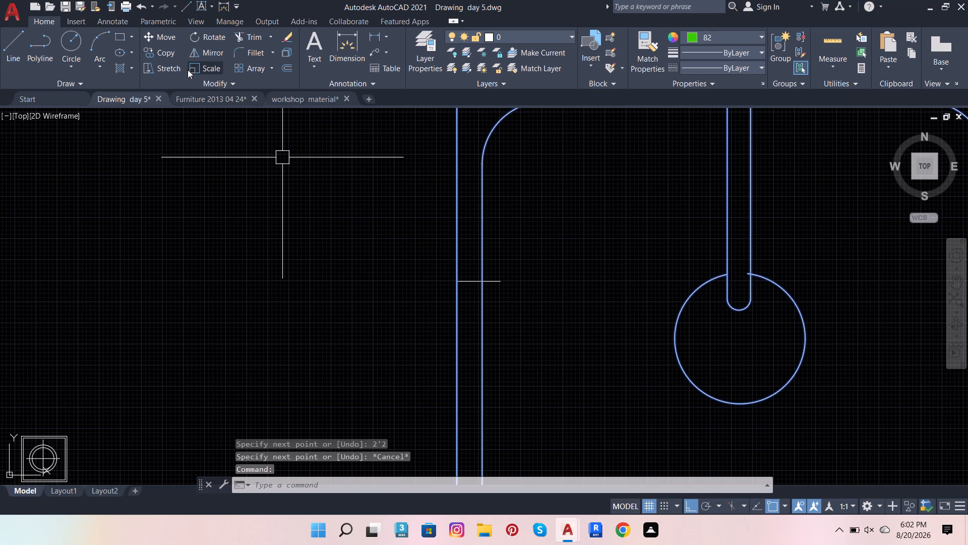
left_click(200, 64)
scroll(458, 317, "down", 1)
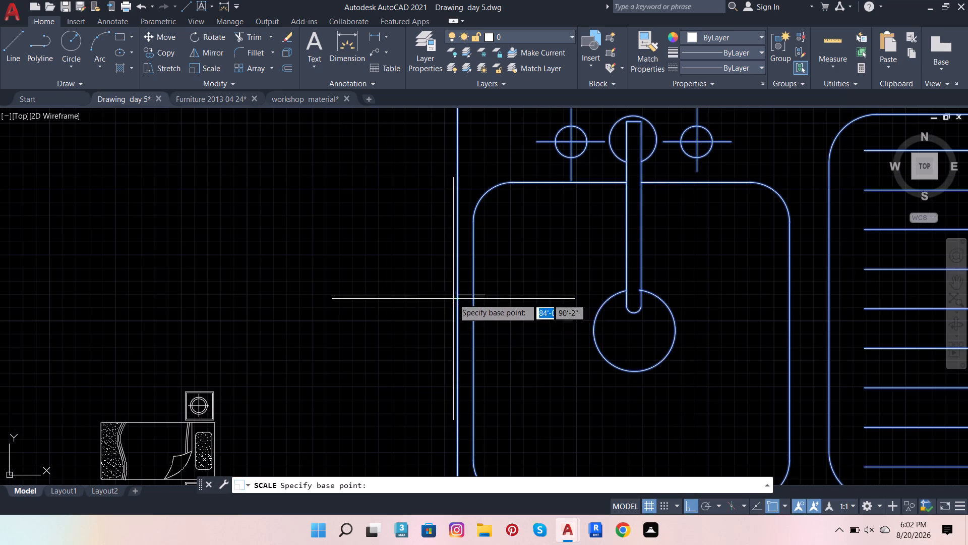
left_click(455, 297)
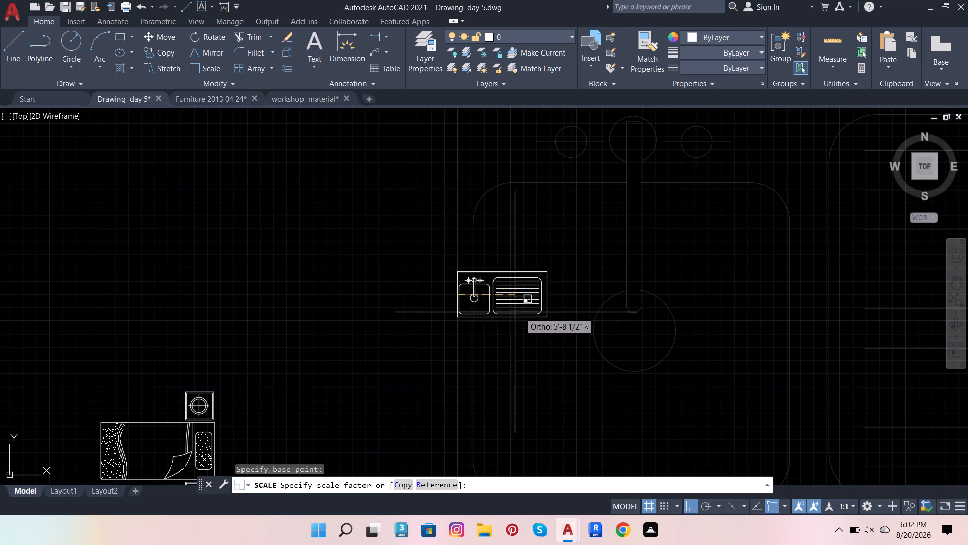
scroll(472, 312, "up", 4)
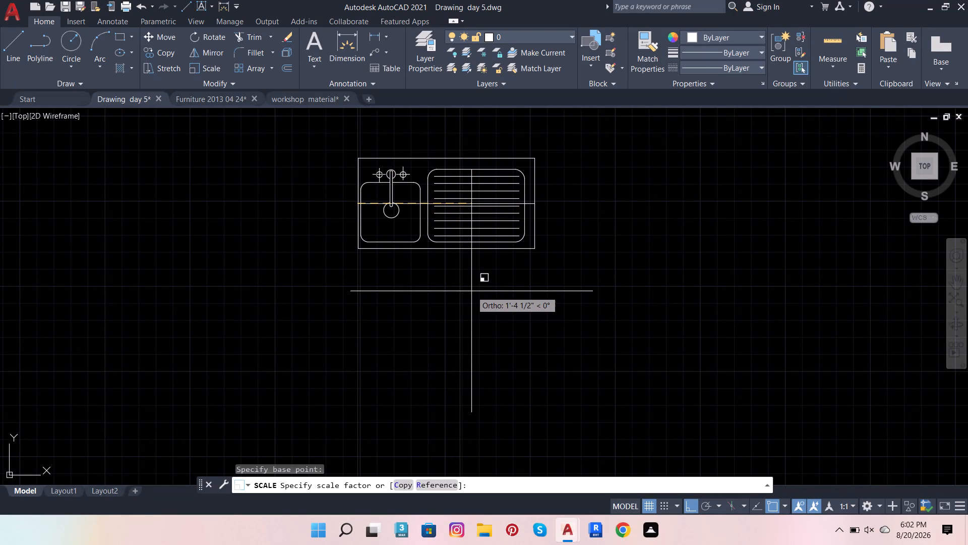
left_click(471, 291)
Delete the horizontal reference line across the scaled sink.
scroll(411, 220, "up", 1)
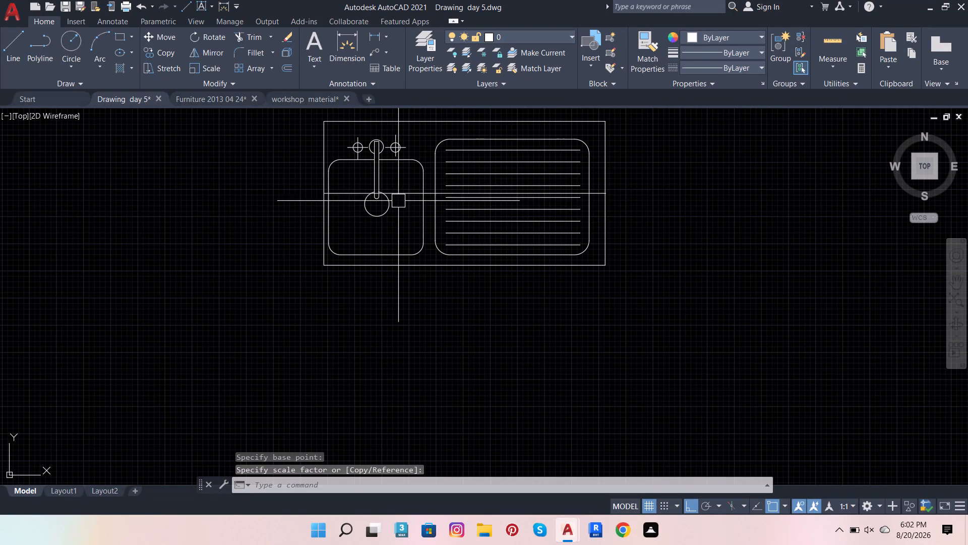
left_click(398, 197)
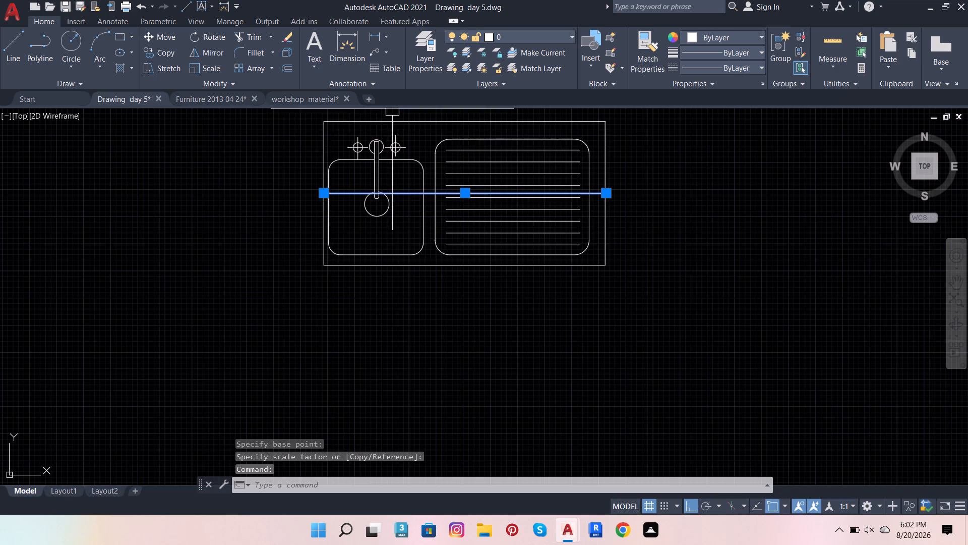
key("Delete")
scroll(391, 132, "down", 3)
scroll(427, 349, "down", 1)
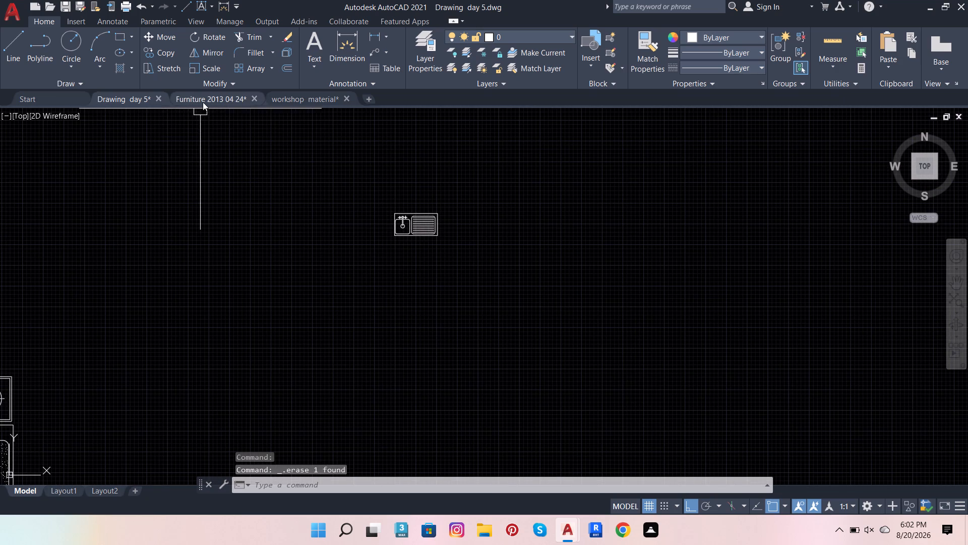
Switch to the workshop material drawing and look through the cooktop and range plans on the Rangues Collection sheet.
left_click(203, 102)
left_click(308, 103)
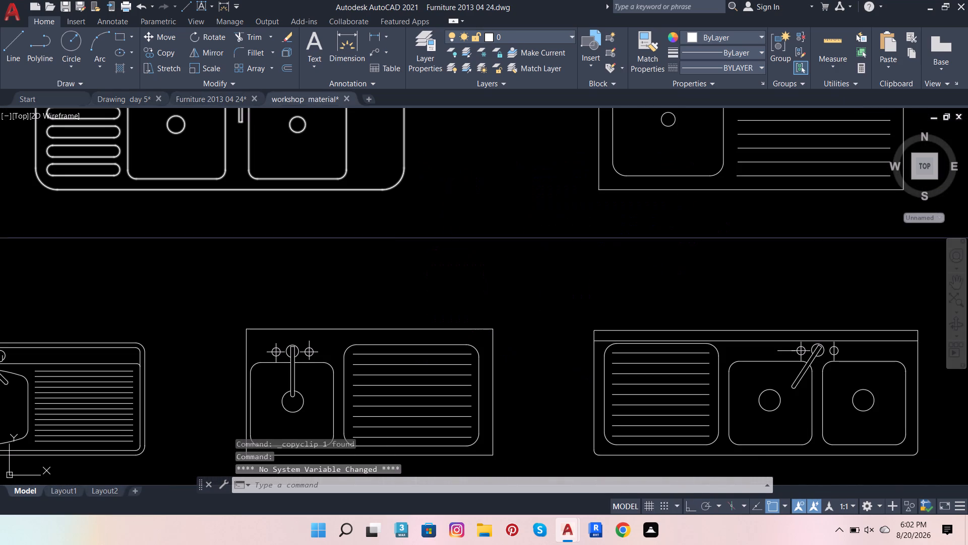
scroll(349, 265, "down", 3)
scroll(504, 402, "down", 4)
scroll(550, 316, "down", 3)
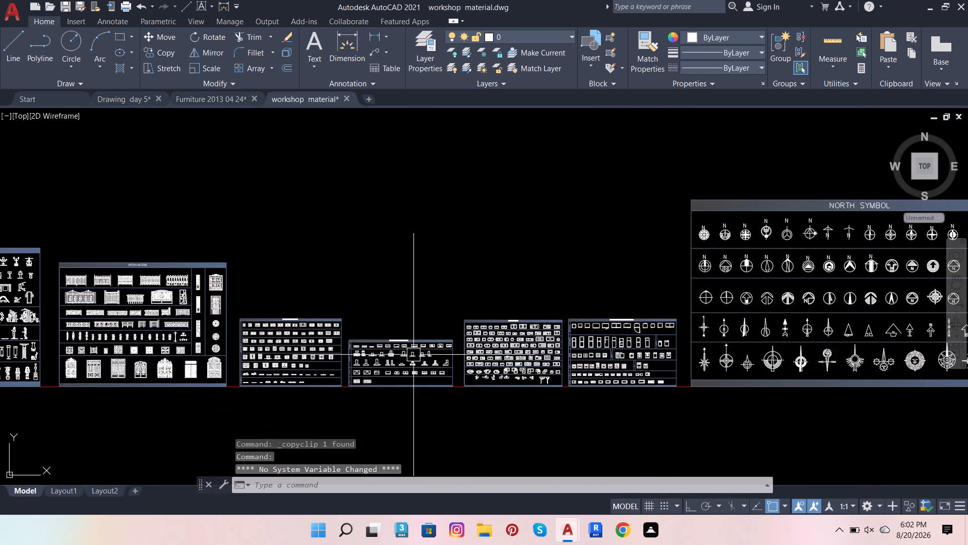
scroll(261, 349, "up", 5)
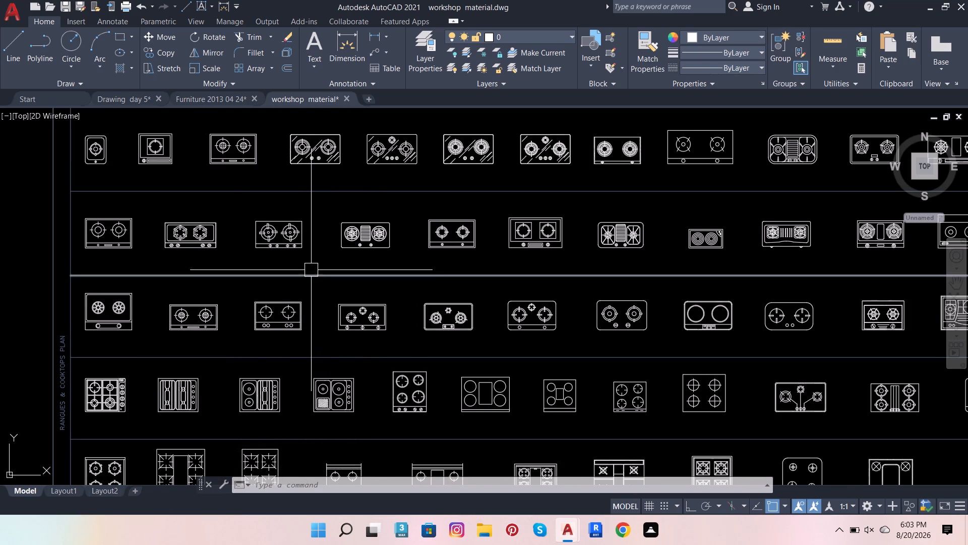
scroll(307, 261, "down", 1)
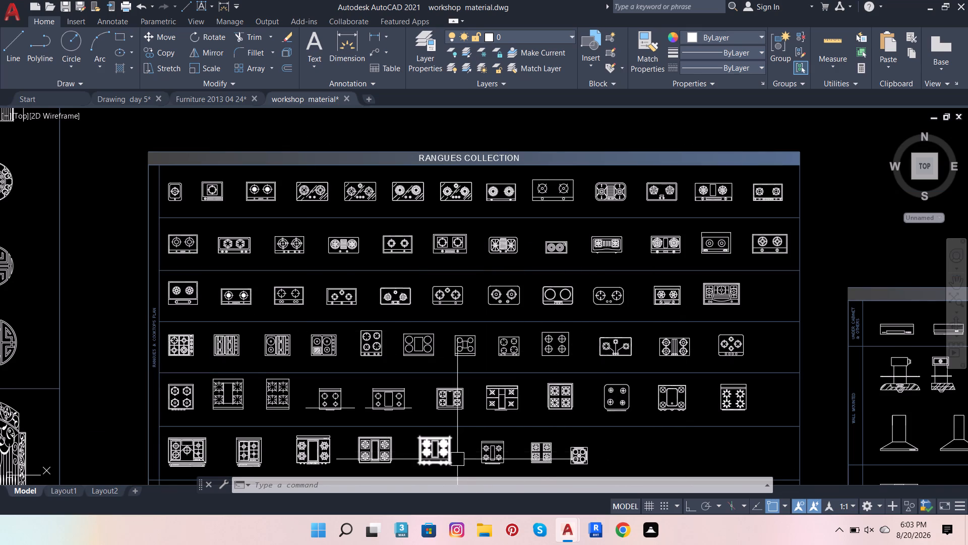
scroll(461, 366, "down", 1)
scroll(324, 433, "up", 1)
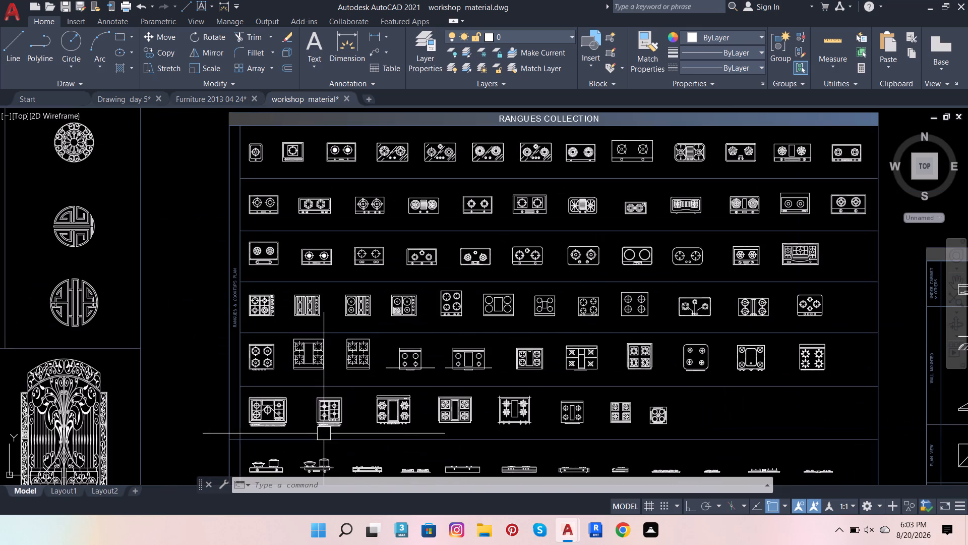
scroll(271, 382, "up", 2)
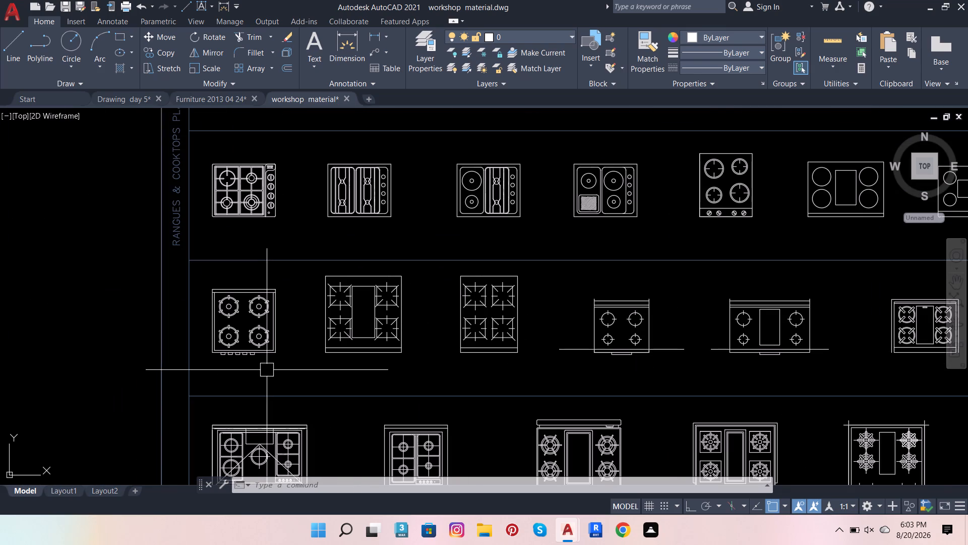
scroll(262, 366, "down", 1)
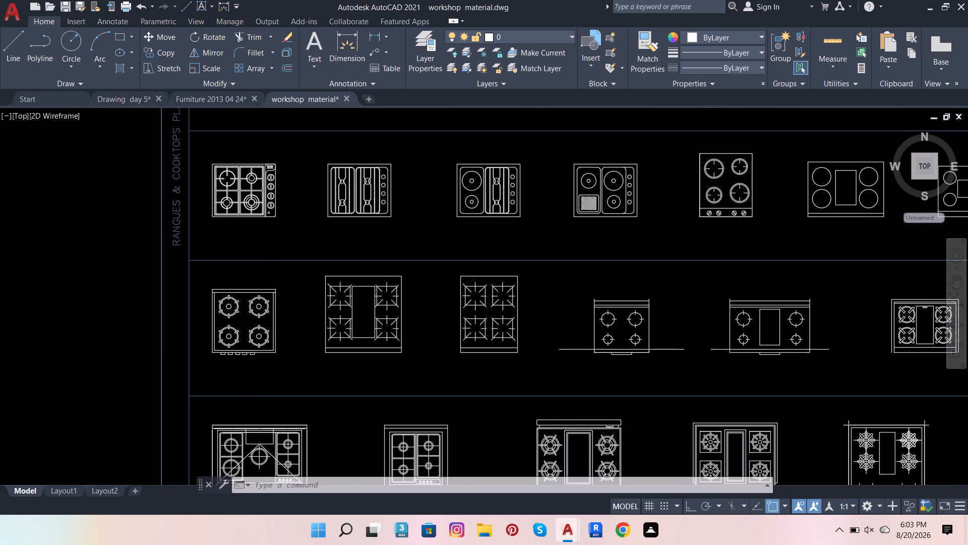
scroll(261, 371, "down", 2)
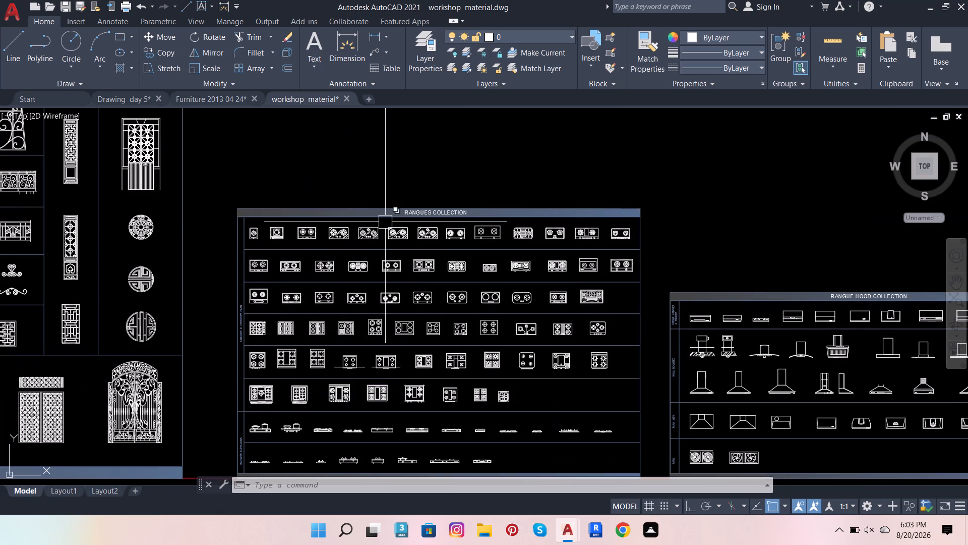
scroll(531, 236, "up", 1)
scroll(483, 229, "up", 1)
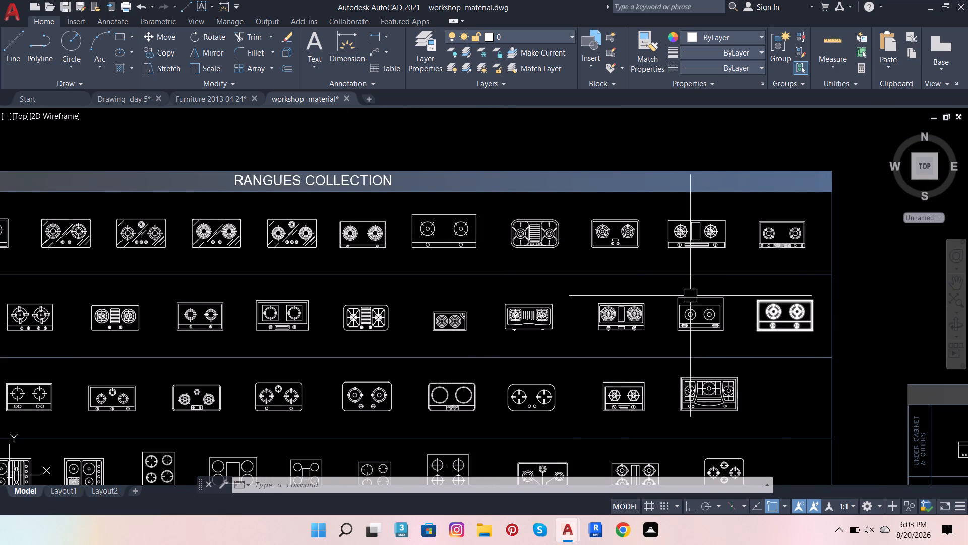
scroll(614, 288, "down", 1)
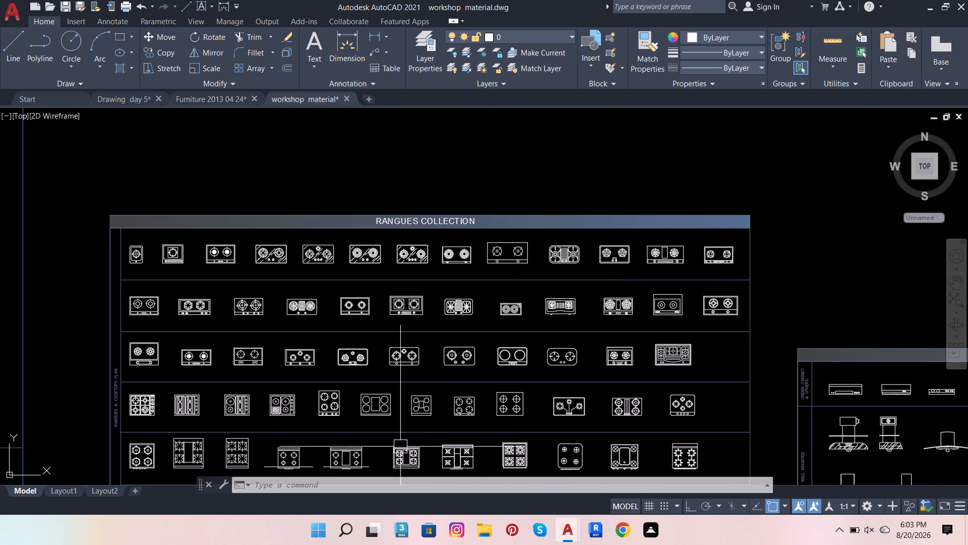
scroll(398, 442, "up", 2)
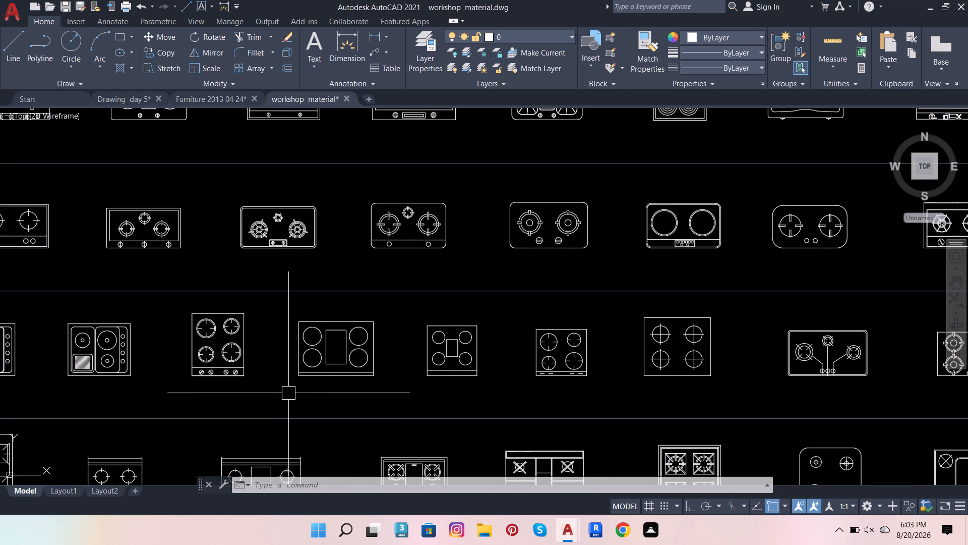
scroll(158, 280, "down", 1)
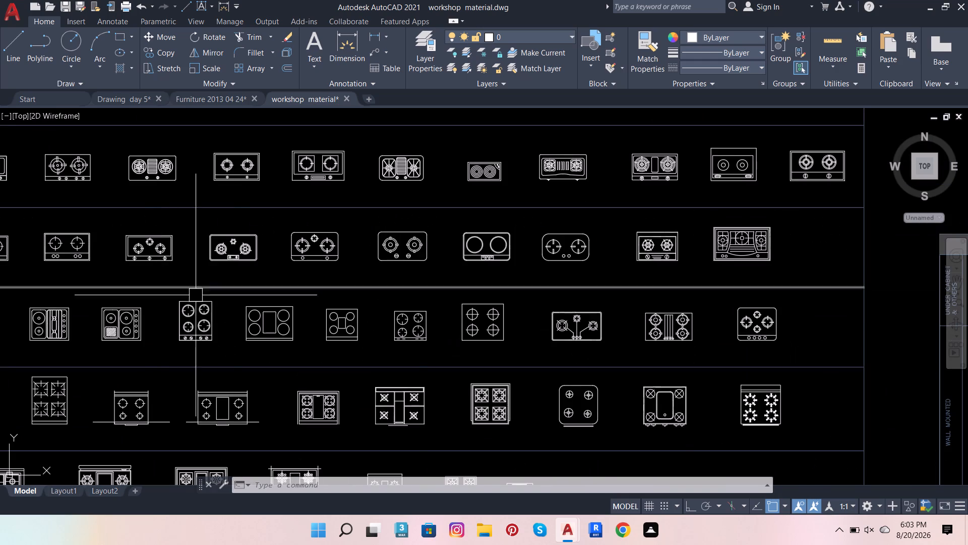
scroll(710, 336, "up", 2)
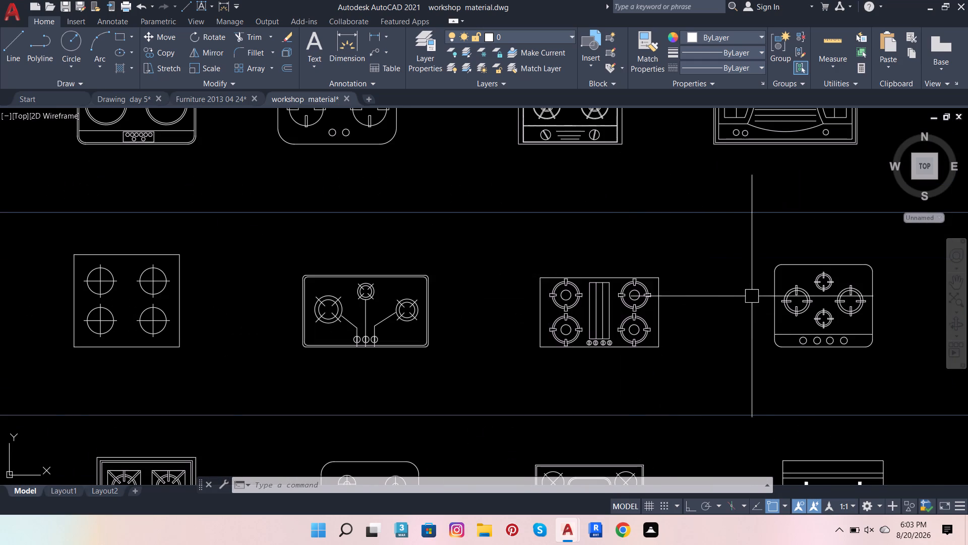
scroll(729, 295, "down", 1)
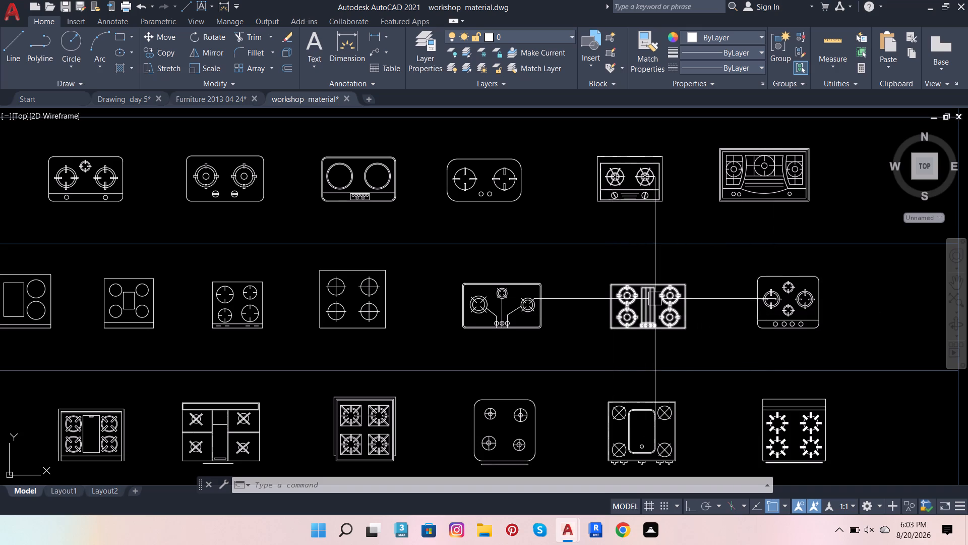
scroll(655, 299, "down", 1)
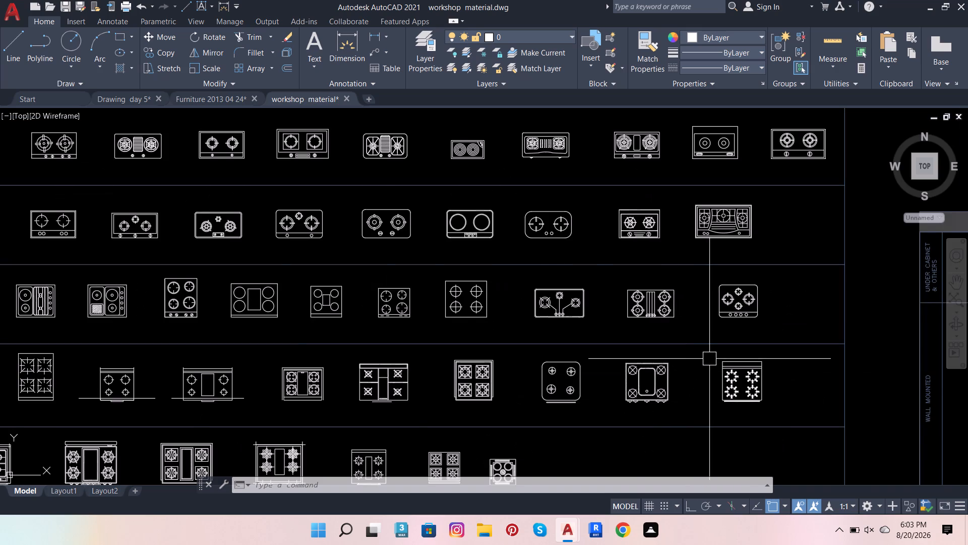
scroll(709, 359, "down", 1)
scroll(587, 454, "up", 2)
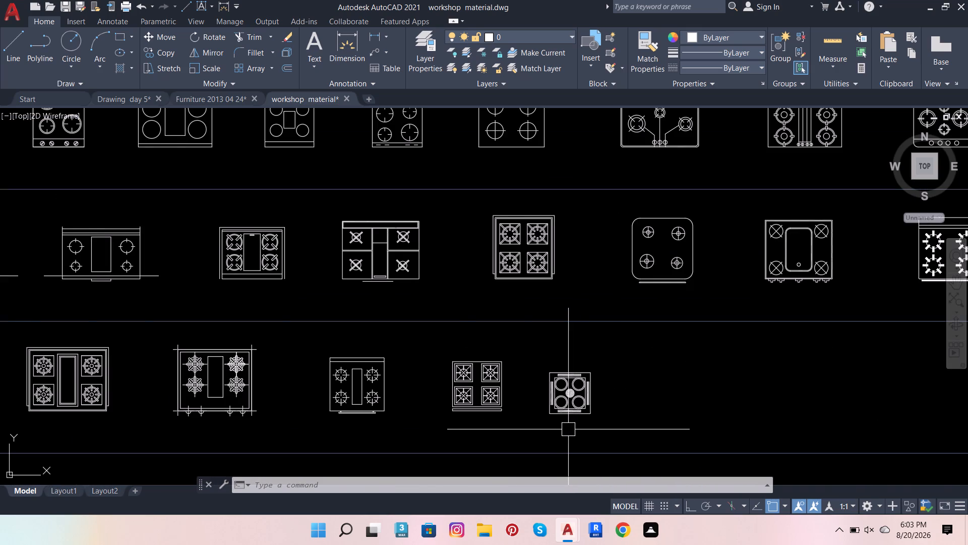
scroll(568, 429, "down", 2)
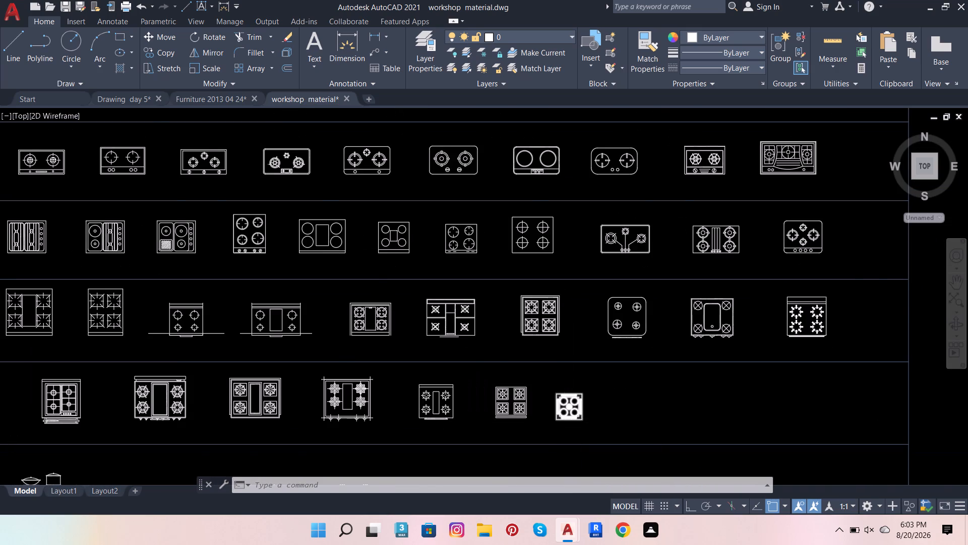
Copy the four-burner cooktop with the central slatted strip from the Rangues Collection and paste it beside the sink in Drawing day 5.
scroll(684, 290, "up", 1)
left_click(636, 314)
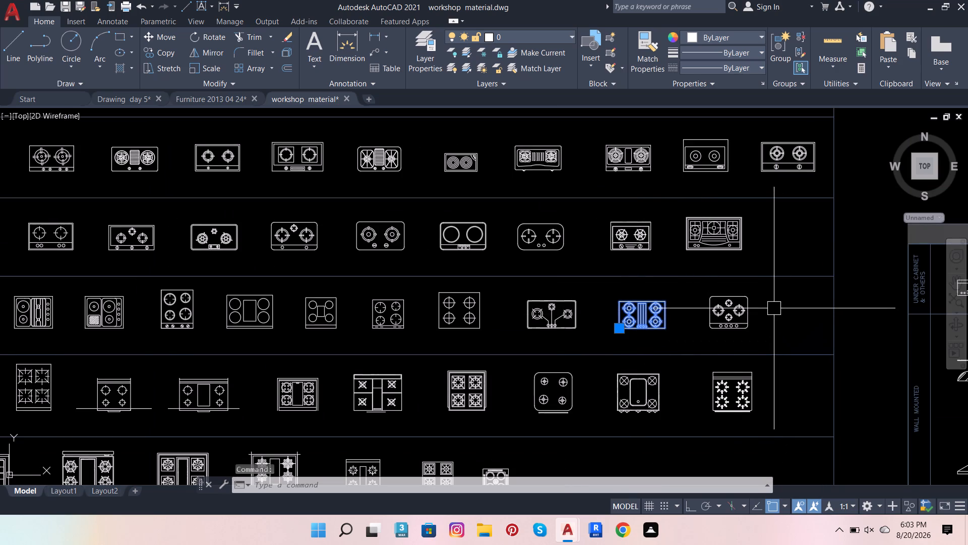
key("ctrl+c")
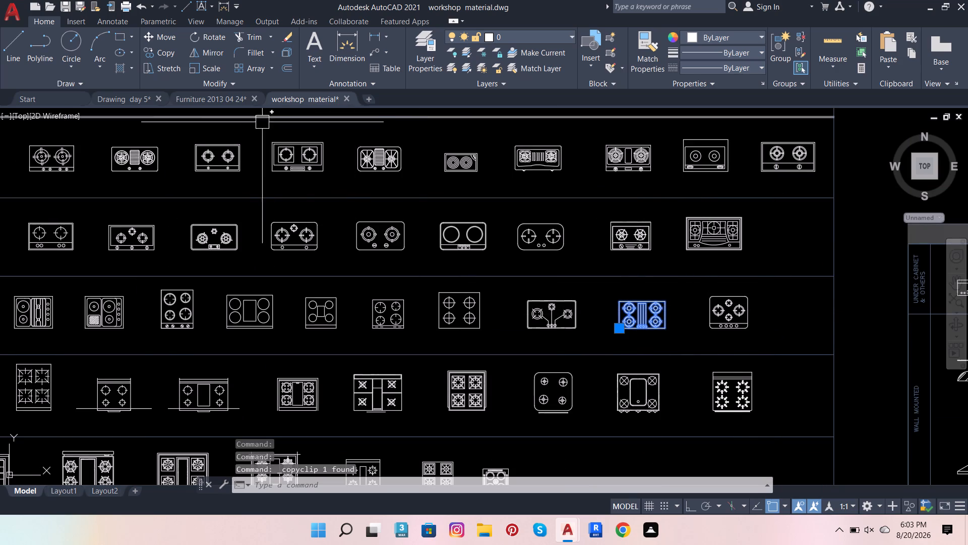
left_click(116, 105)
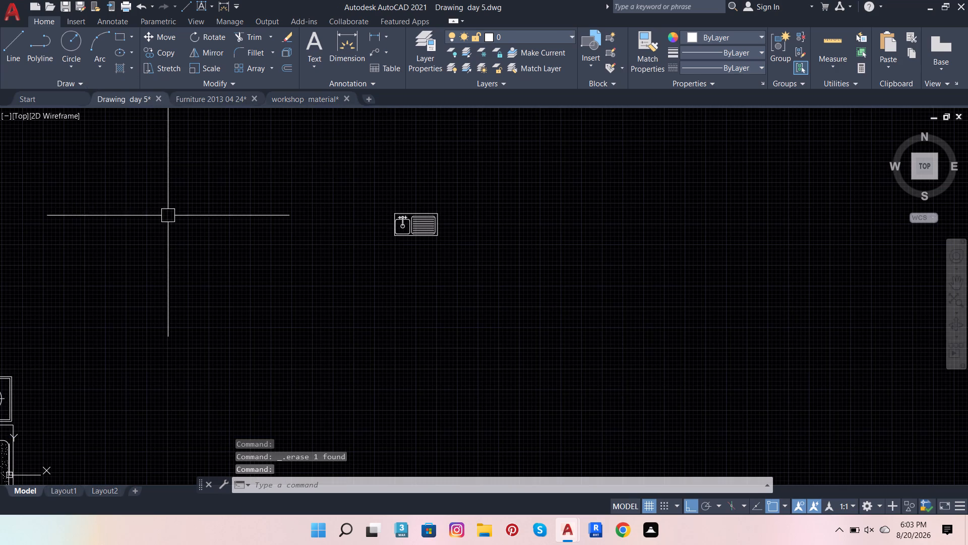
scroll(169, 231, "down", 1)
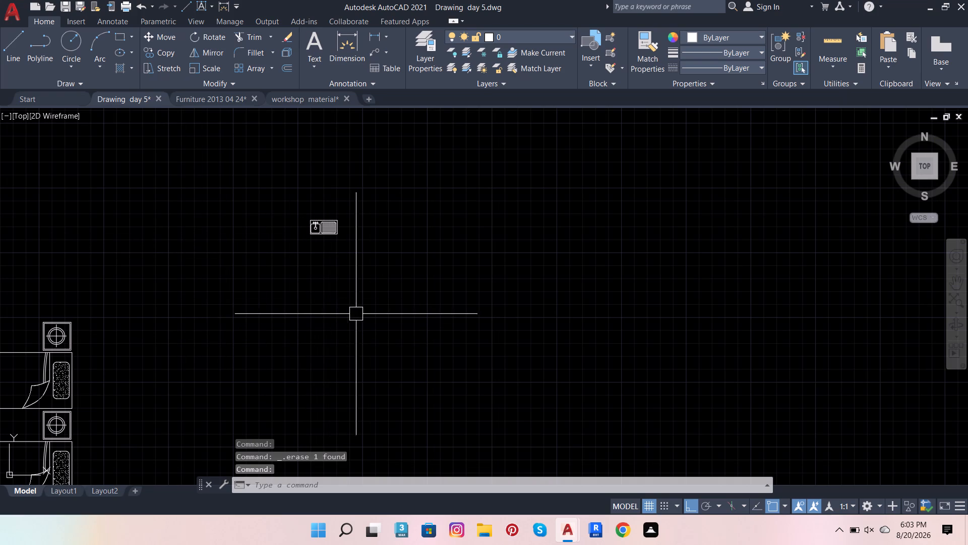
key("ctrl+v")
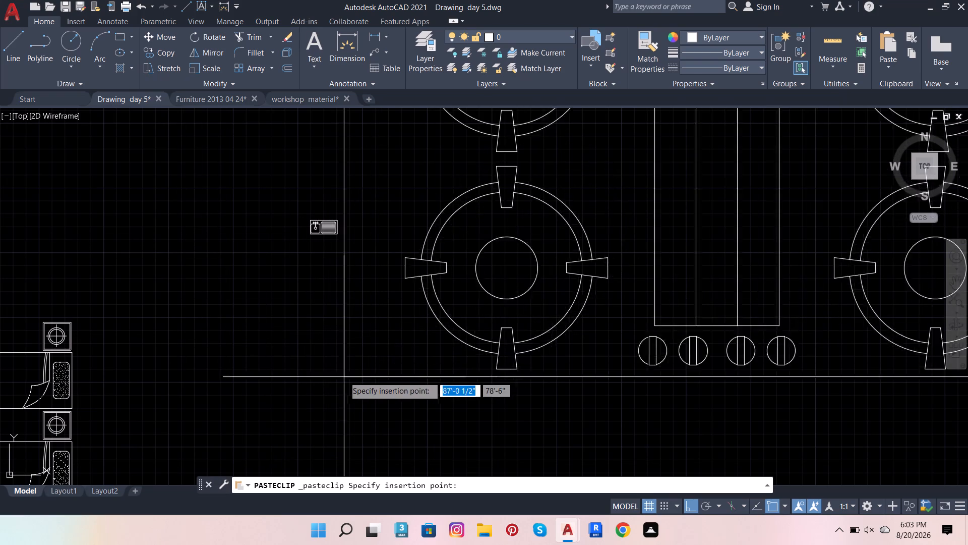
left_click(398, 391)
Draw a horizontal 2'2 reference line from the midpoint of the pasted cooktop's left edge into the cooktop.
scroll(359, 245, "up", 2)
scroll(270, 195, "up", 3)
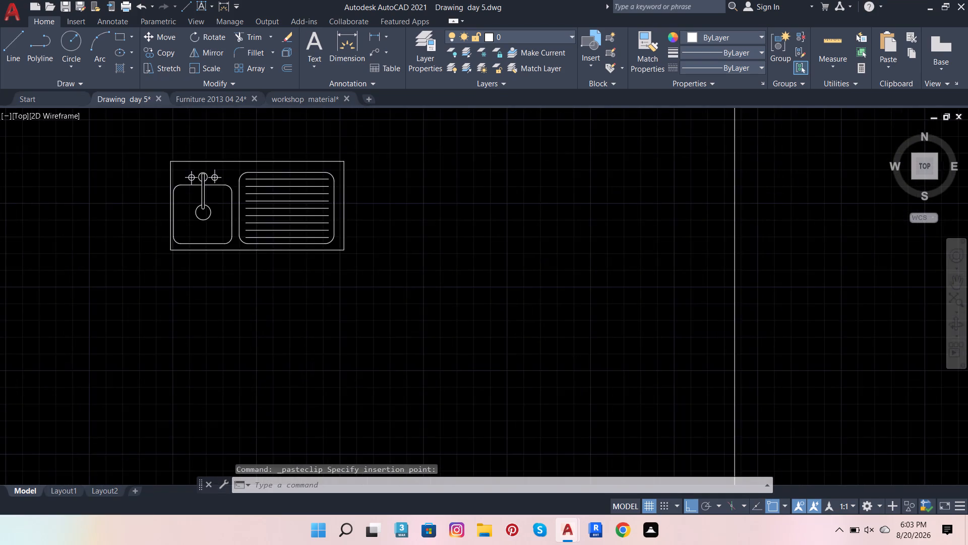
scroll(213, 253, "down", 3)
scroll(251, 282, "down", 3)
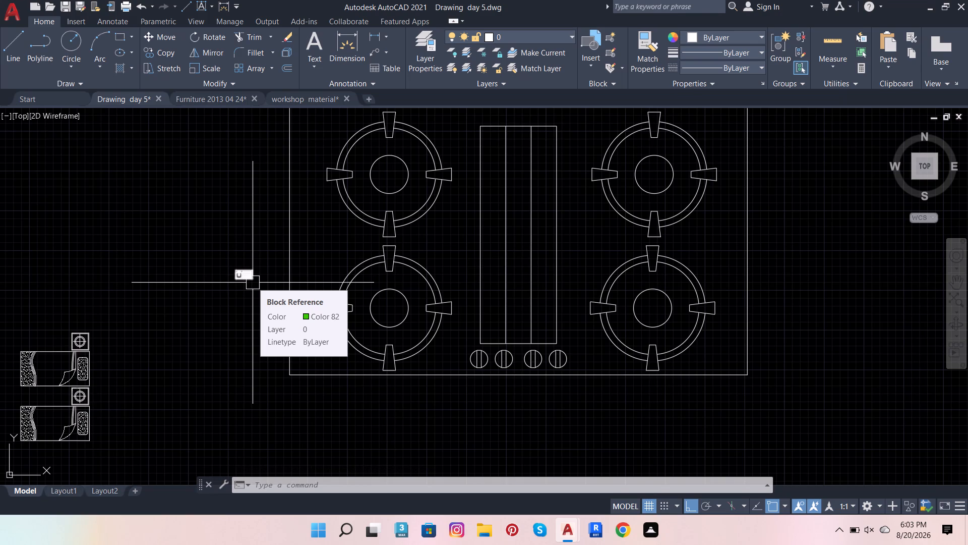
scroll(263, 193, "down", 3)
scroll(246, 177, "up", 3)
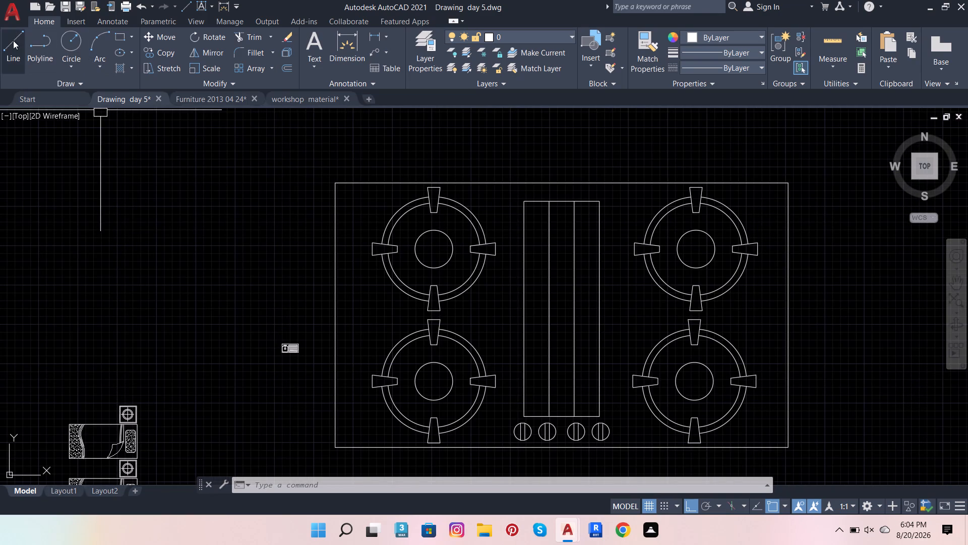
left_click(13, 40)
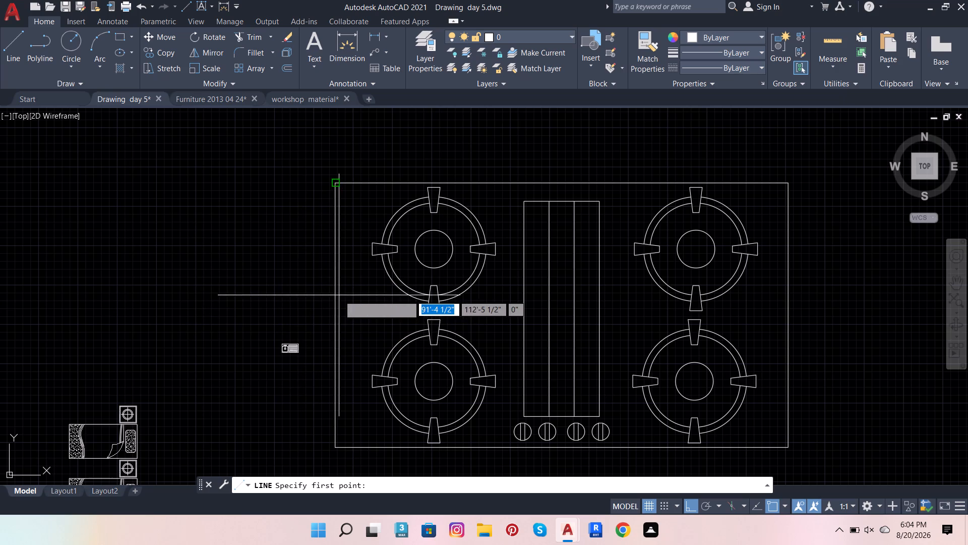
right_click(319, 299, "shift")
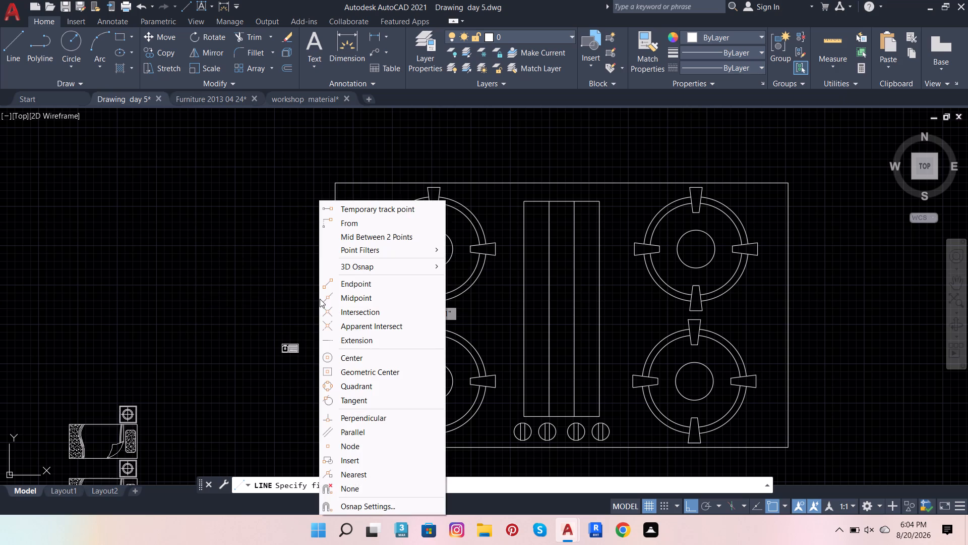
left_click(369, 300)
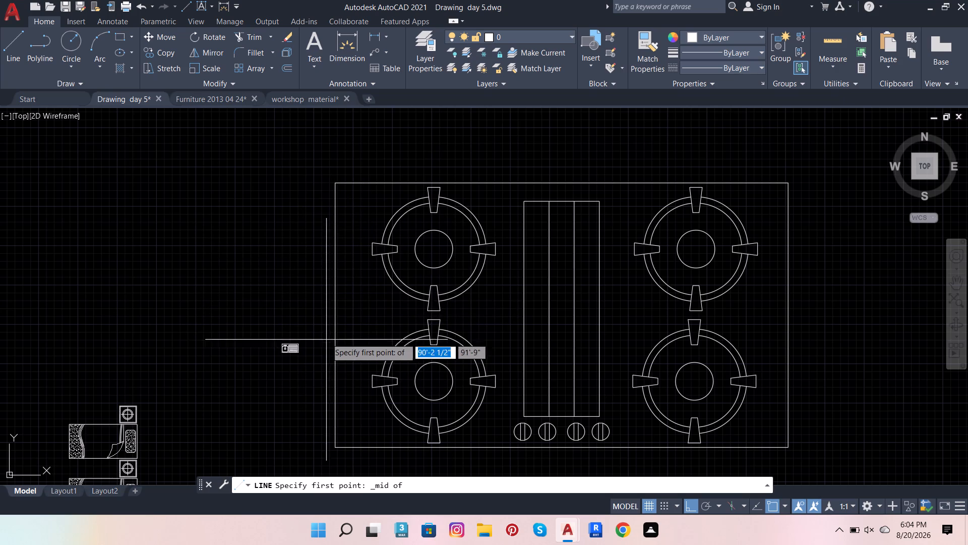
left_click(337, 314)
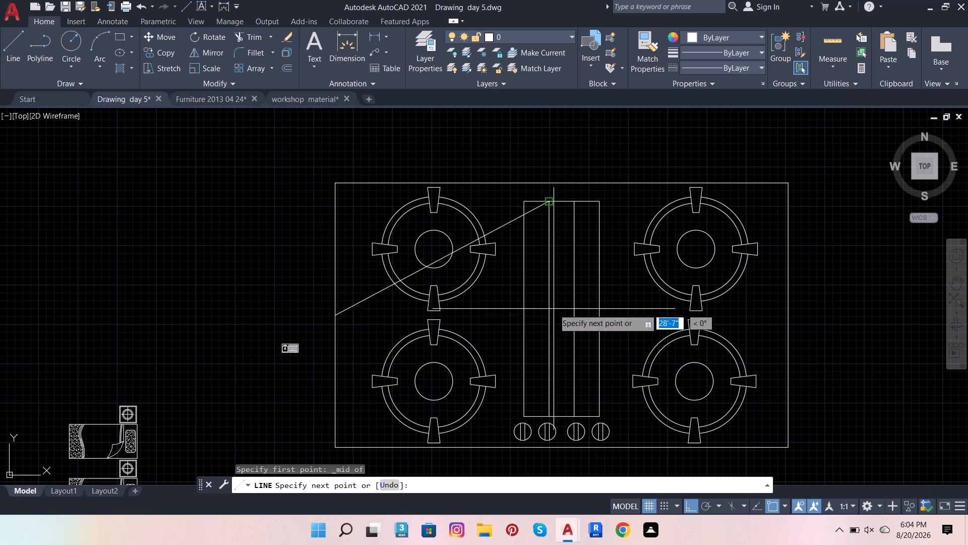
scroll(485, 321, "up", 2)
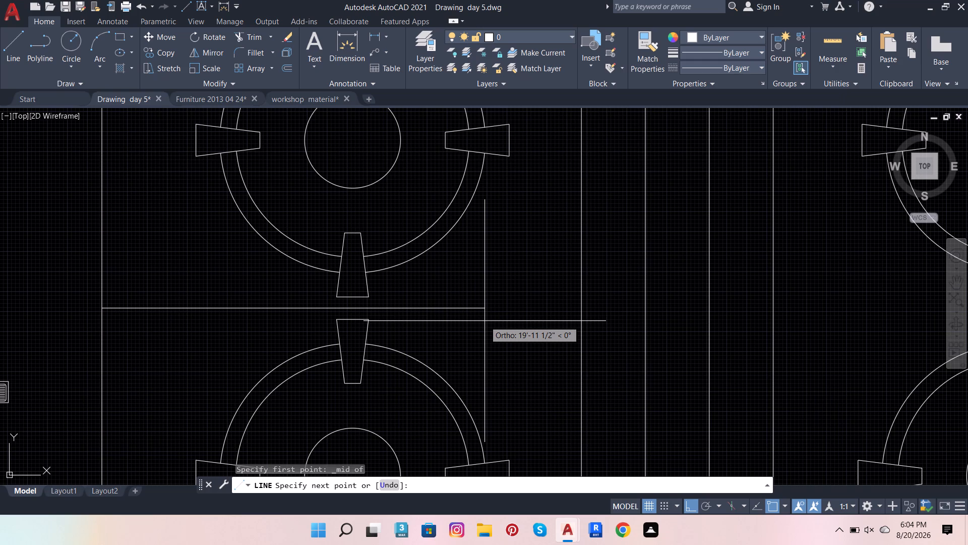
key("2")
type("'2")
key("Return")
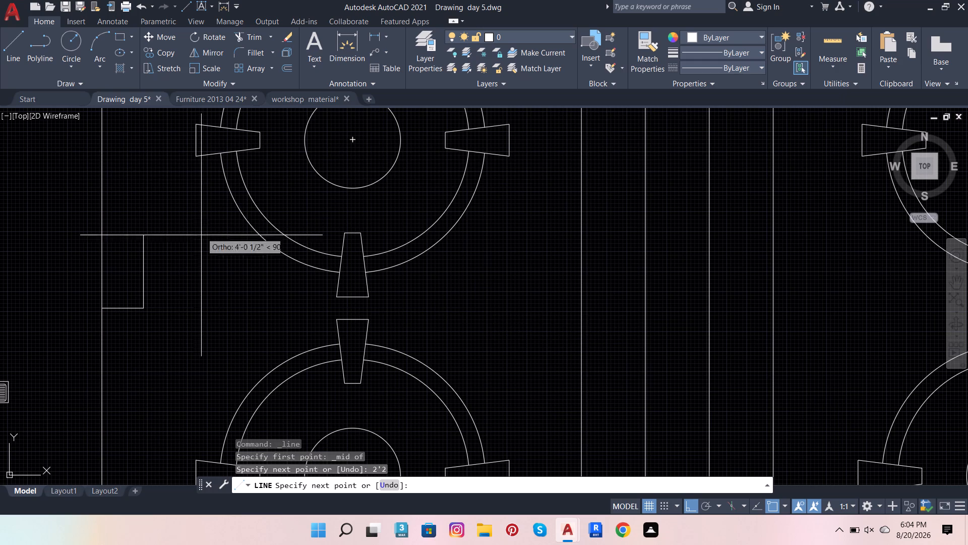
key("Escape")
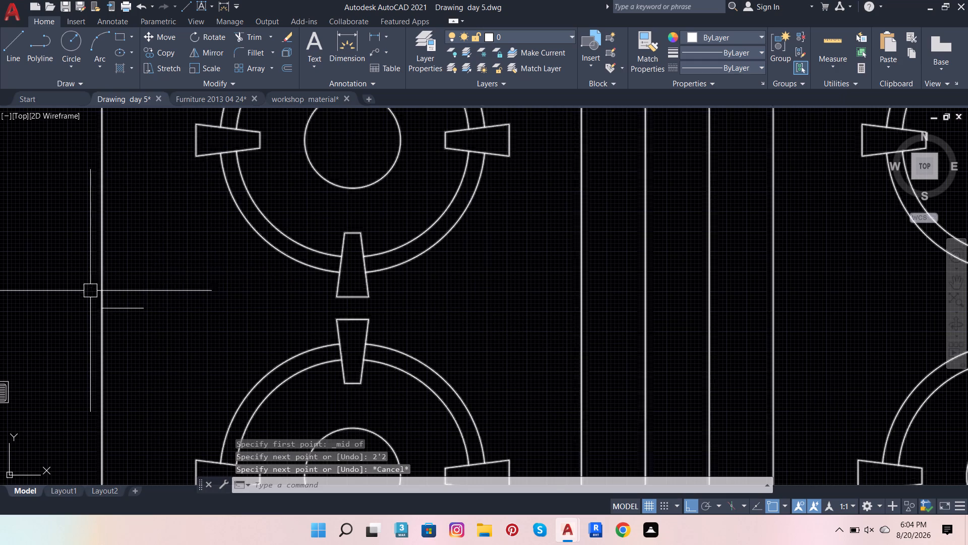
Scale the cooktop from its left edge's midpoint so its width matches the 2'2 reference line.
left_click(105, 278)
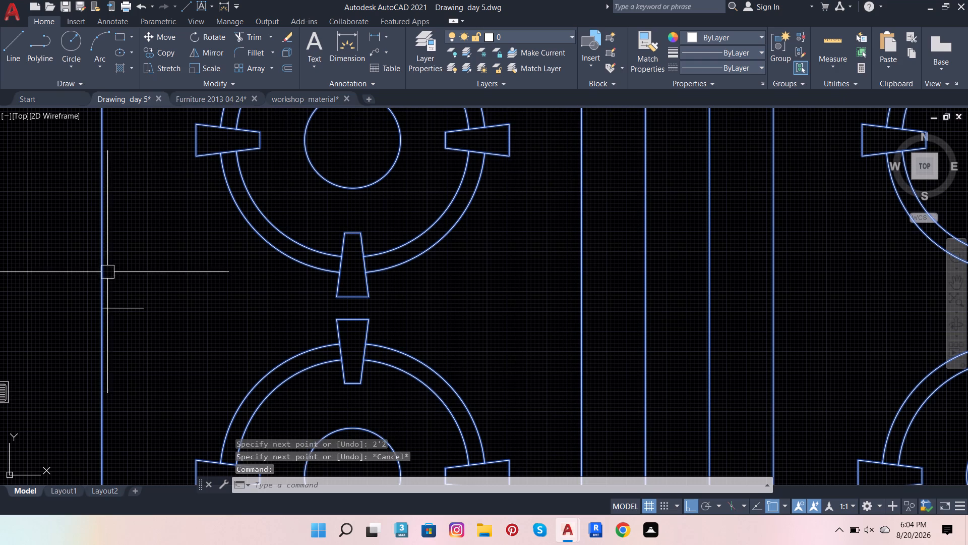
left_click(212, 69)
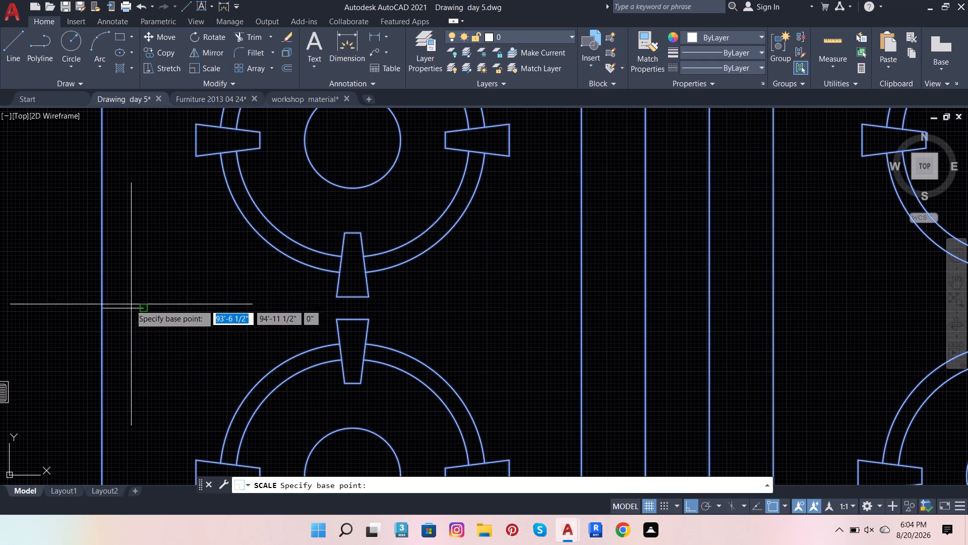
left_click(102, 310)
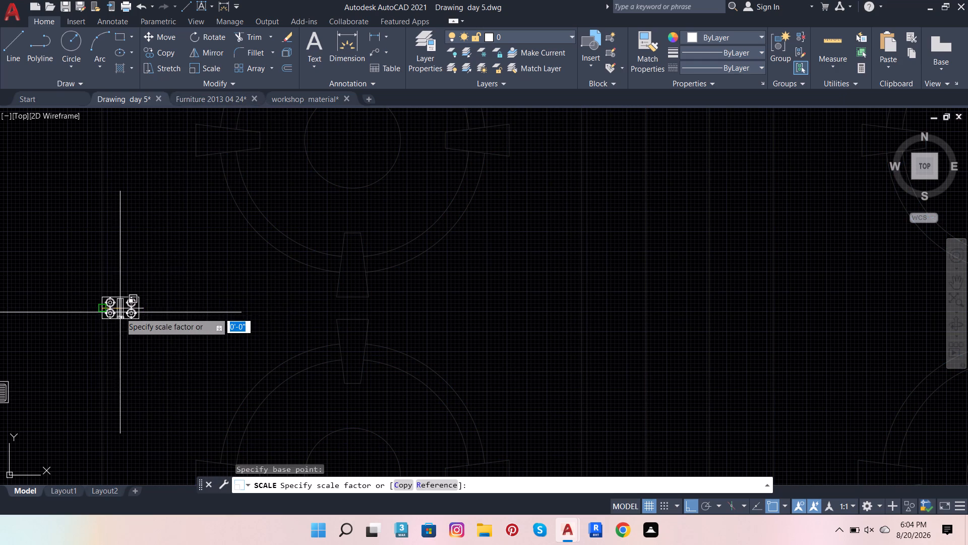
scroll(118, 311, "up", 4)
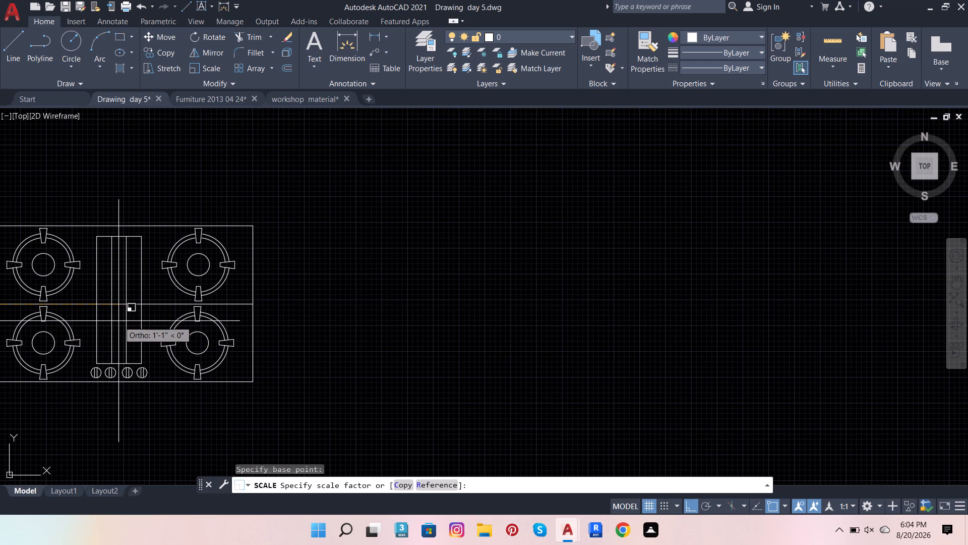
left_click(118, 321)
Delete the horizontal reference line across the scaled cooktop.
scroll(184, 300, "up", 2)
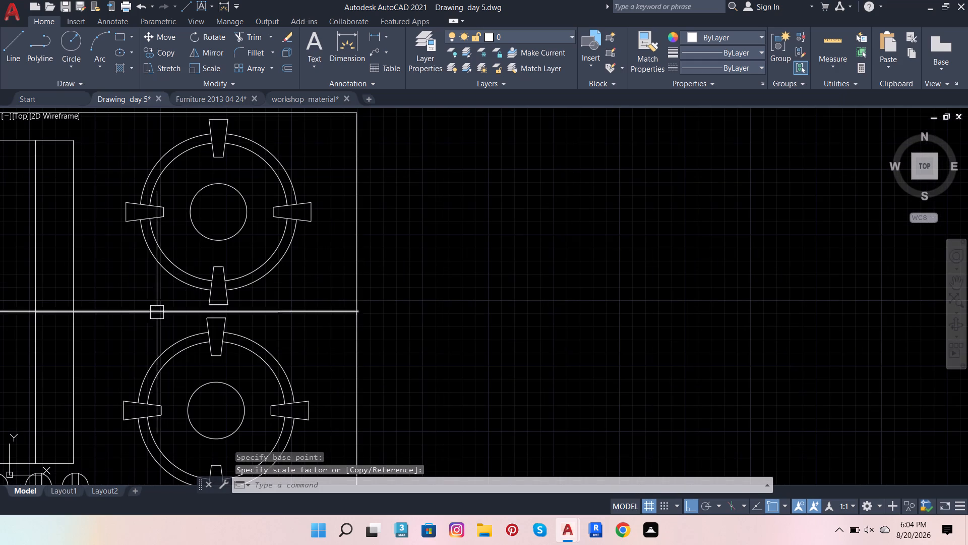
left_click(134, 319)
double_click(138, 310)
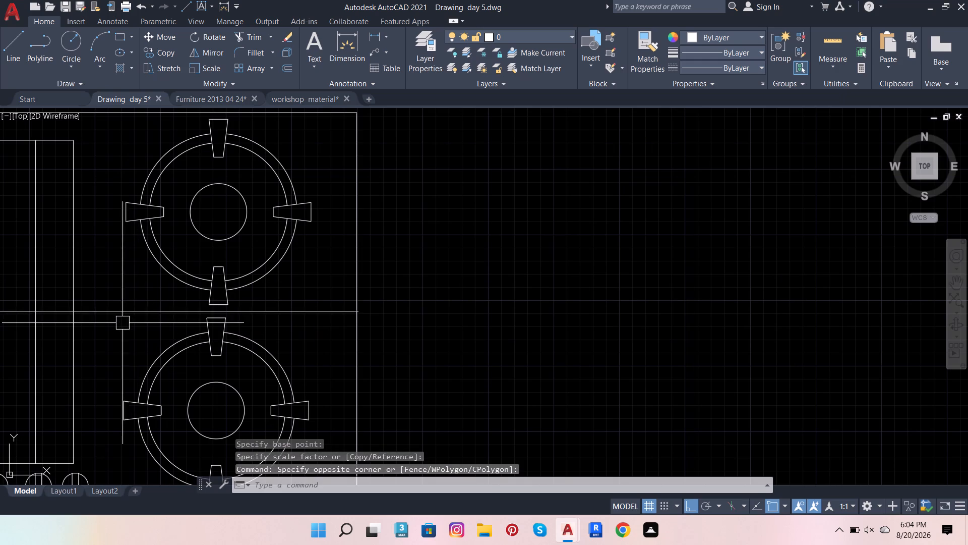
left_click(126, 309)
key("Delete")
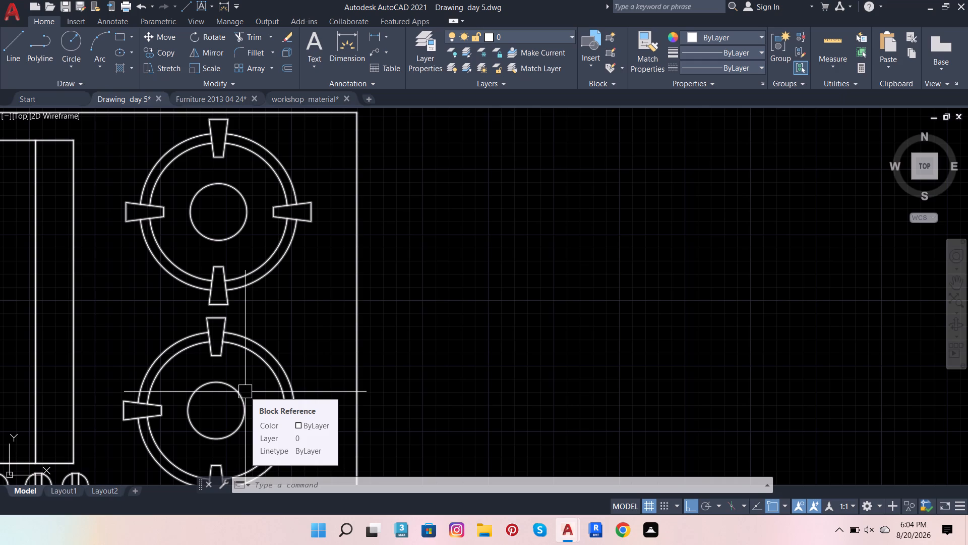
scroll(230, 517, "down", 4)
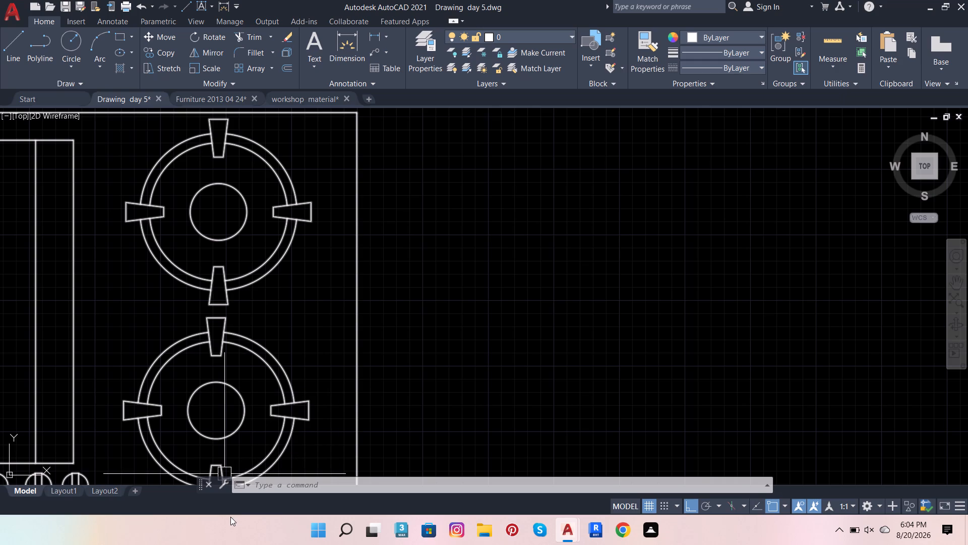
scroll(352, 313, "down", 3)
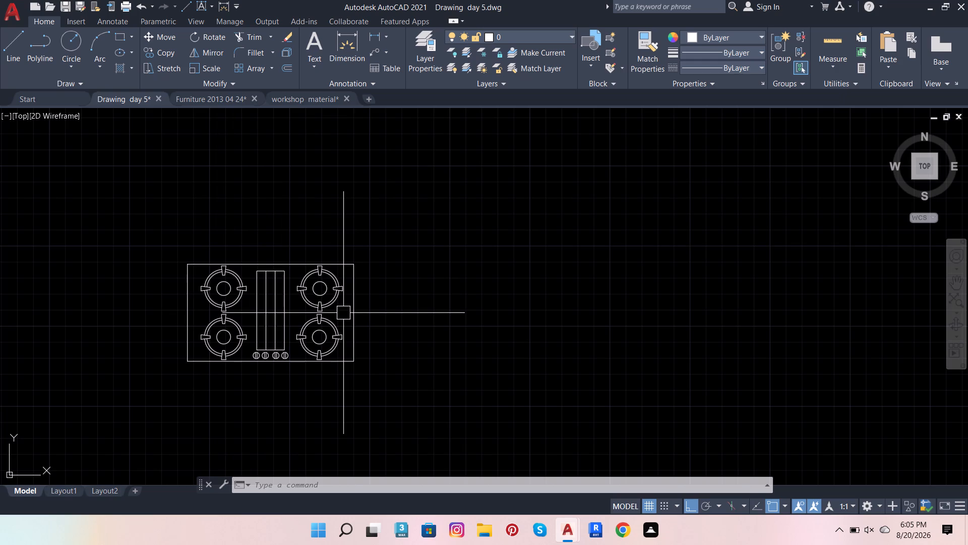
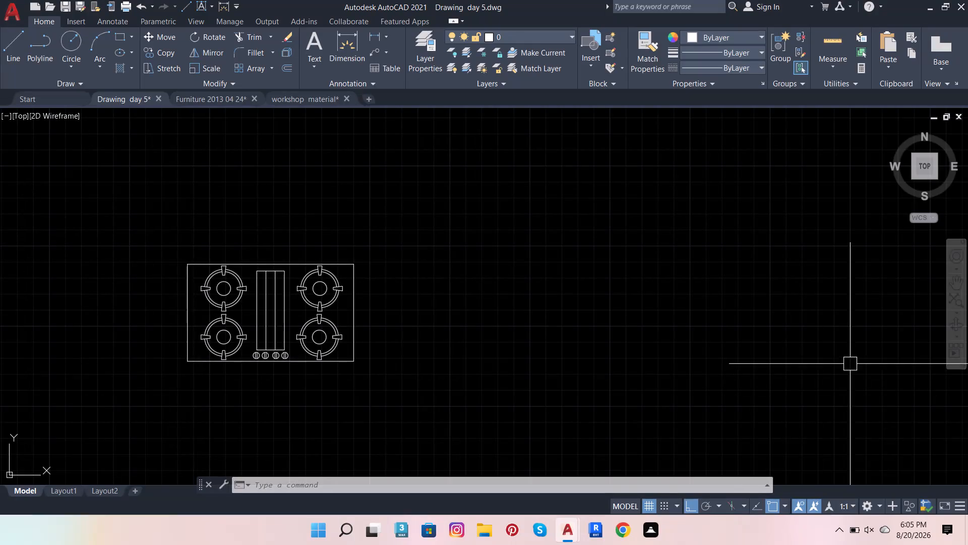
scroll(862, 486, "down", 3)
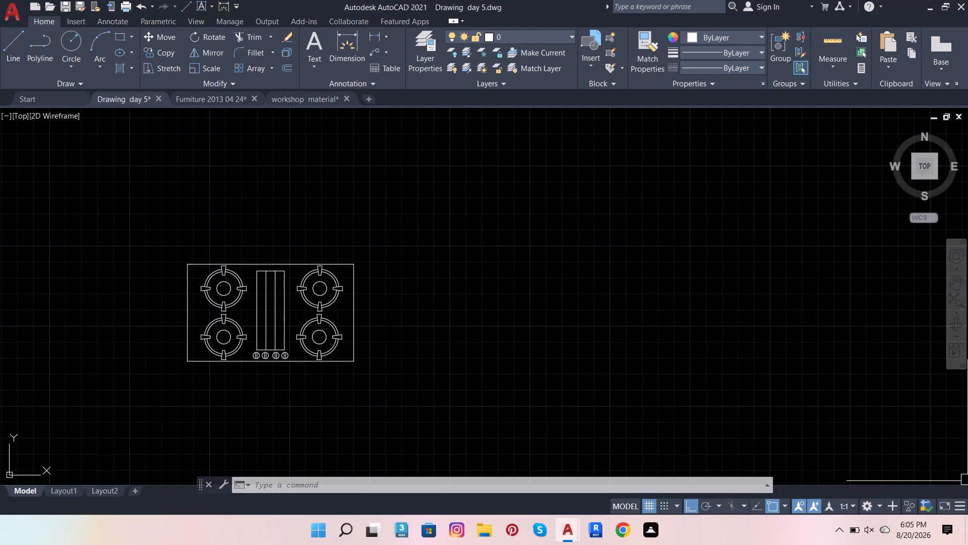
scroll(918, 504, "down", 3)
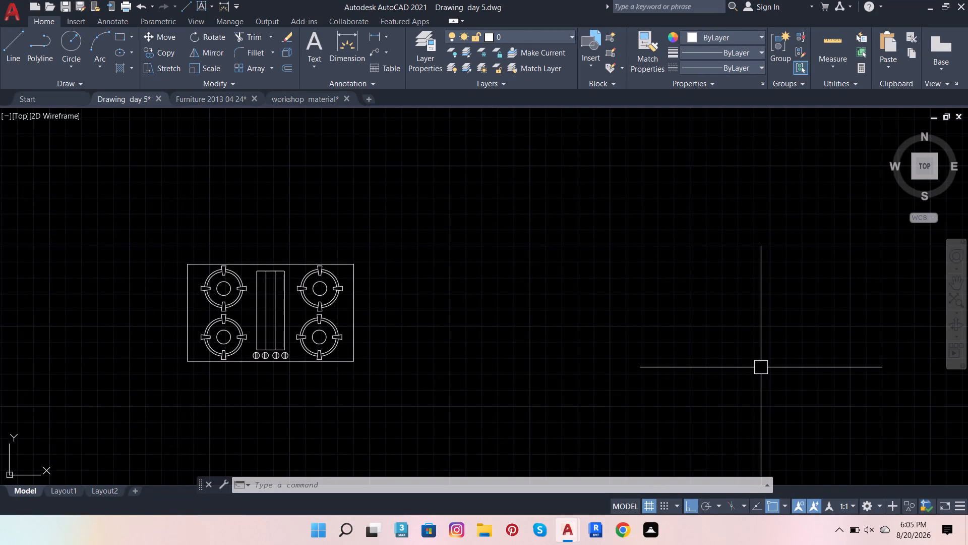
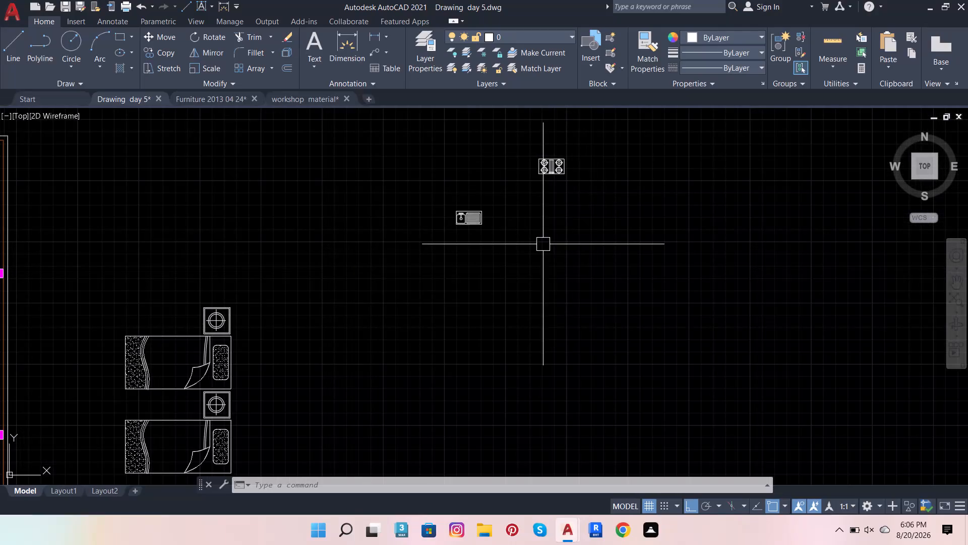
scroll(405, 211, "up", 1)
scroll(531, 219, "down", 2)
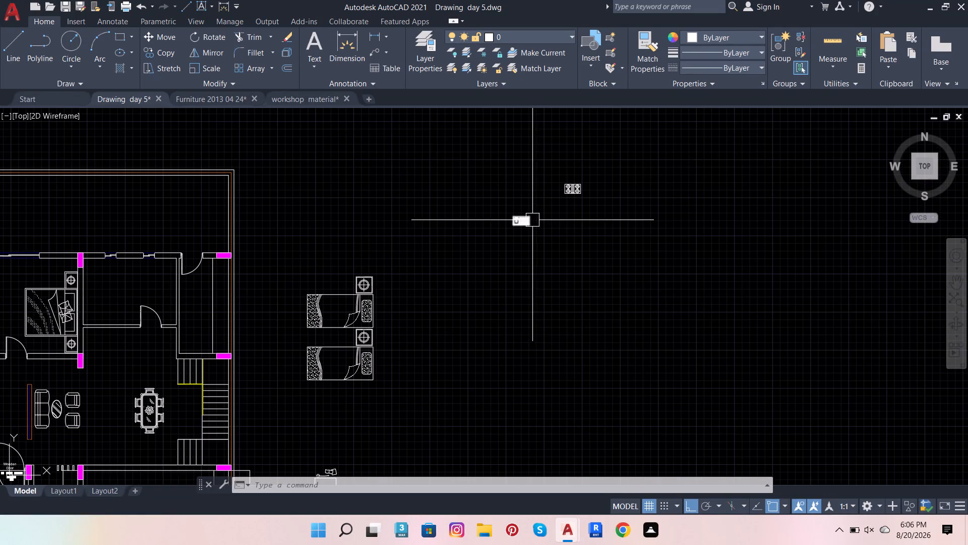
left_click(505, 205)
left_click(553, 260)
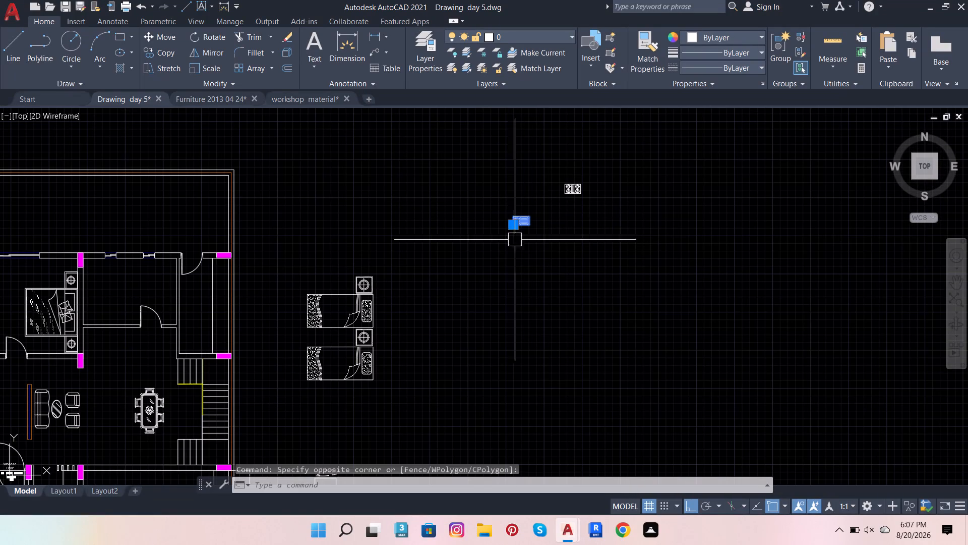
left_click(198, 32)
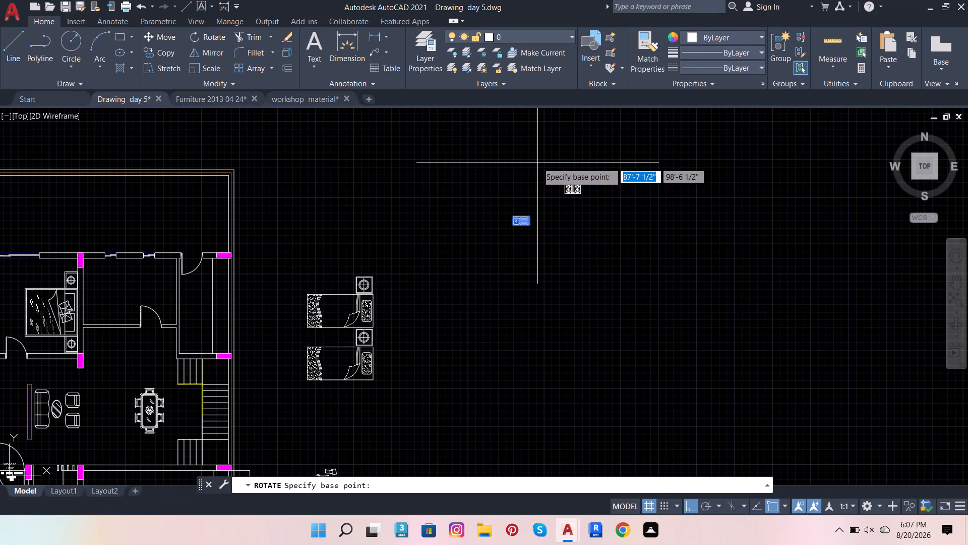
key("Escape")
Rotate the kitchen sink and cooktop blocks together by 270 degrees so both stand upright.
left_click(464, 160)
left_click(641, 326)
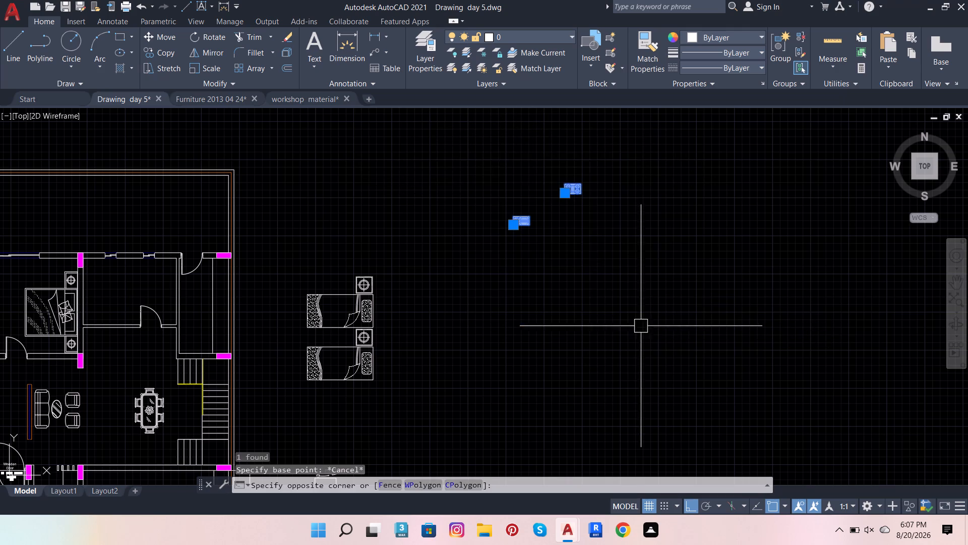
left_click(221, 32)
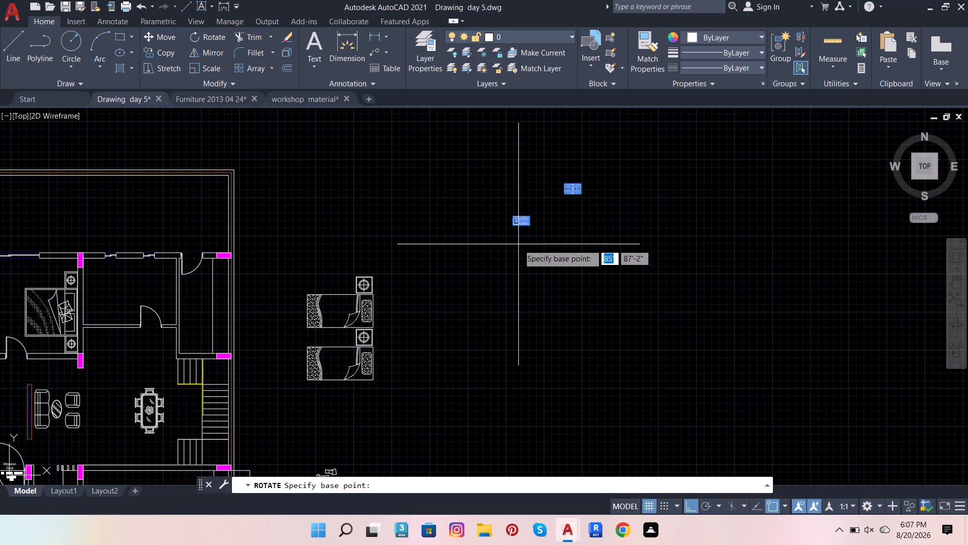
left_click(532, 235)
left_click(509, 321)
key("Escape")
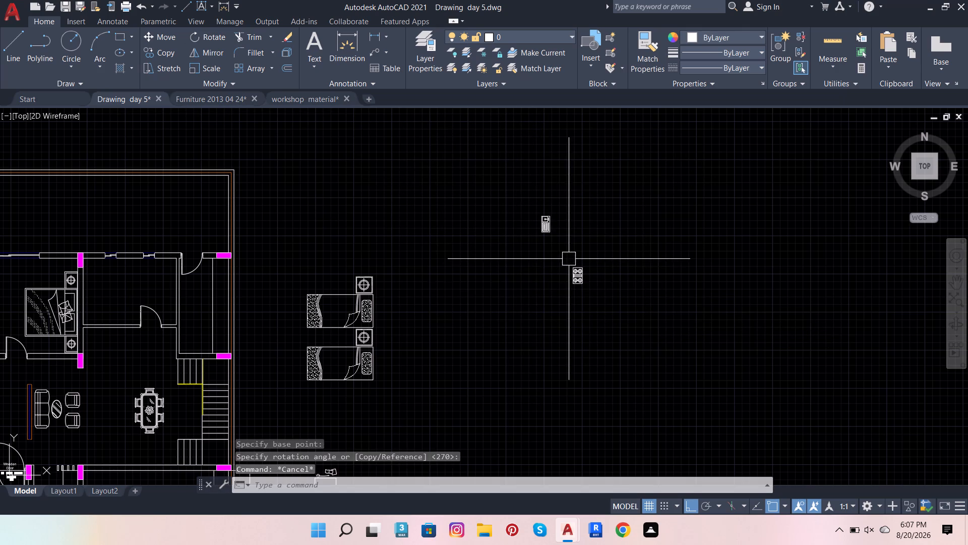
Move the cooktop horizontally about 4'-6" toward the house so it sits directly below the sink.
scroll(559, 259, "up", 3)
left_click_drag(584, 261, 584, 270)
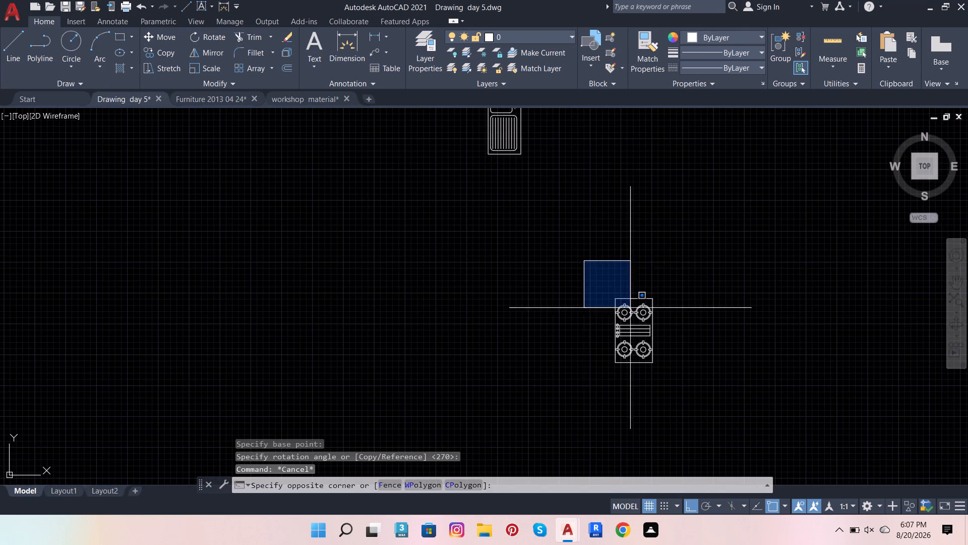
left_click(745, 448)
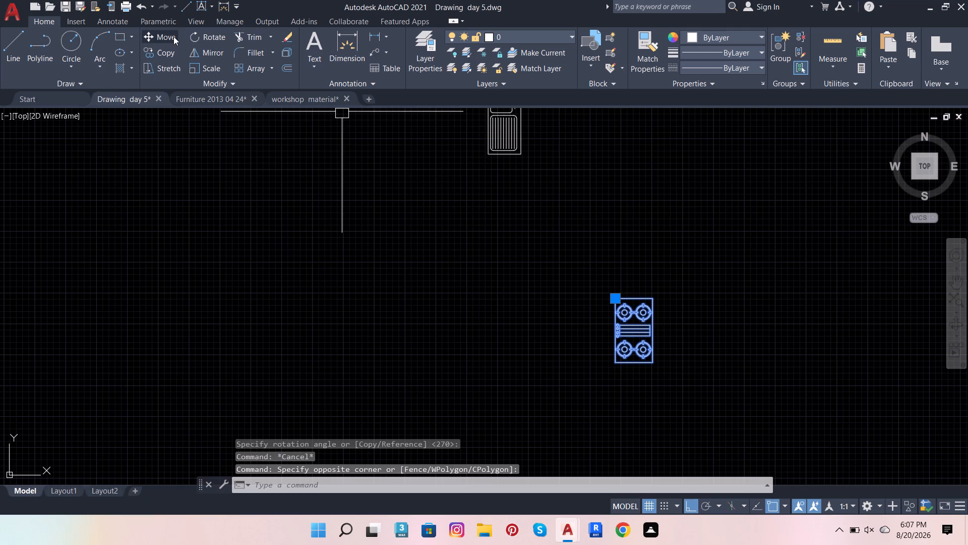
left_click(173, 36)
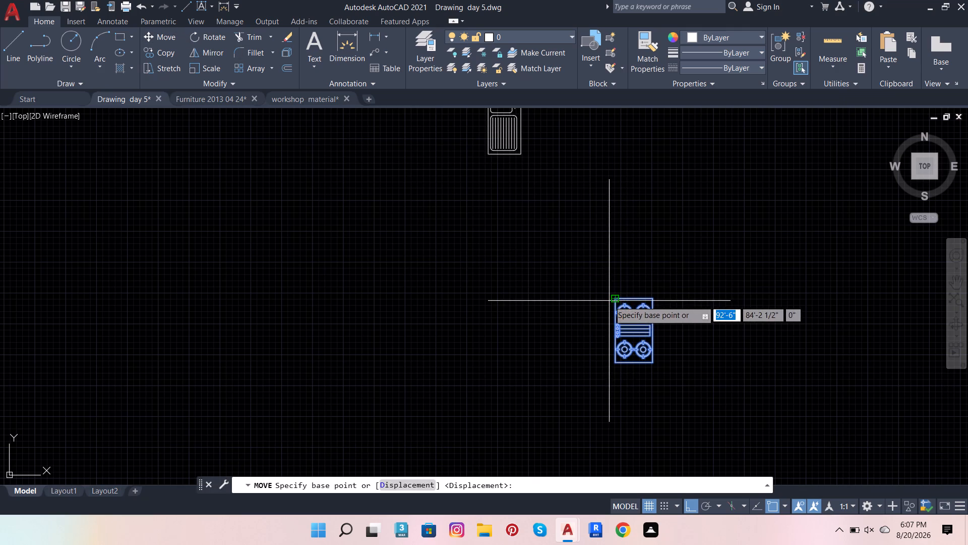
left_click(609, 301)
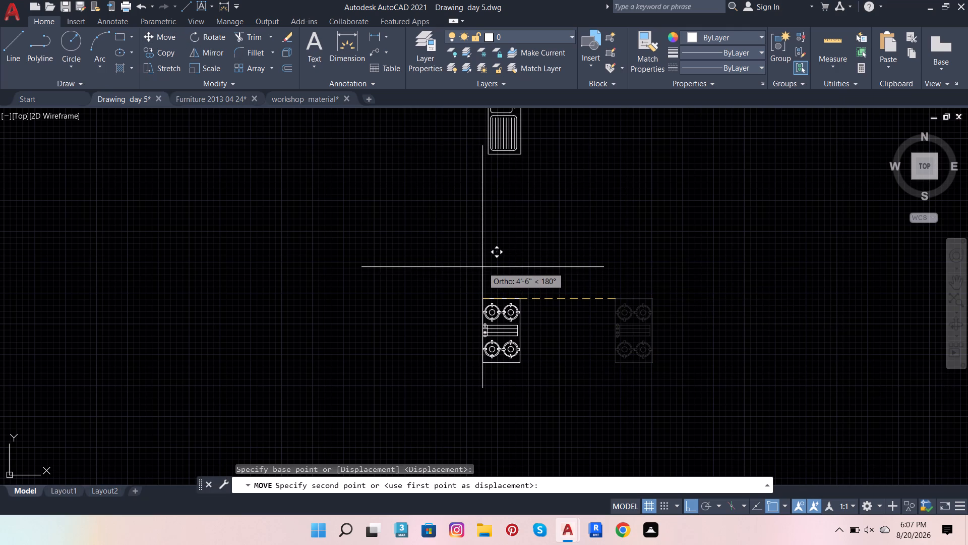
left_click(482, 267)
With Ortho off, move the sink and cooktop together onto the counter along the outer wall of the narrow kitchen.
scroll(455, 318, "down", 2)
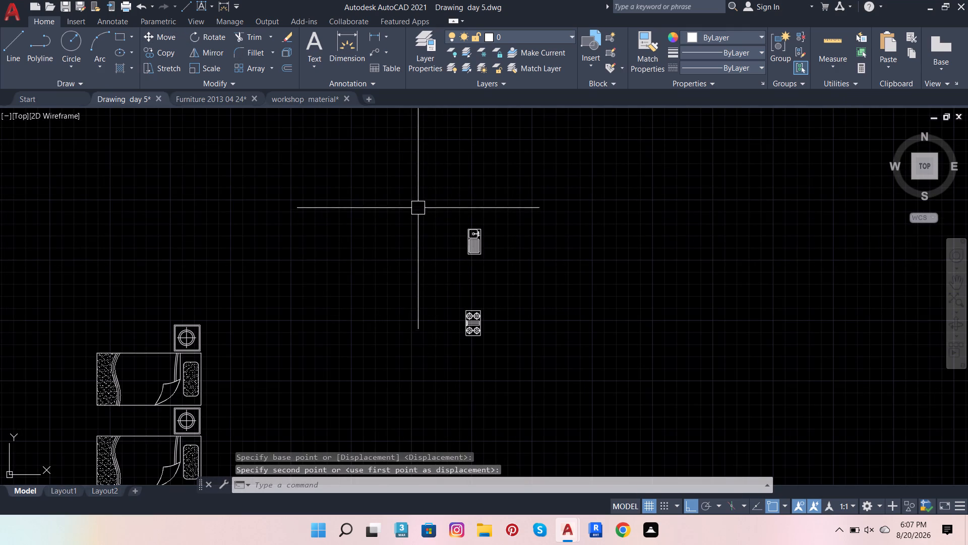
left_click(418, 202)
left_click_drag(524, 395, 522, 383)
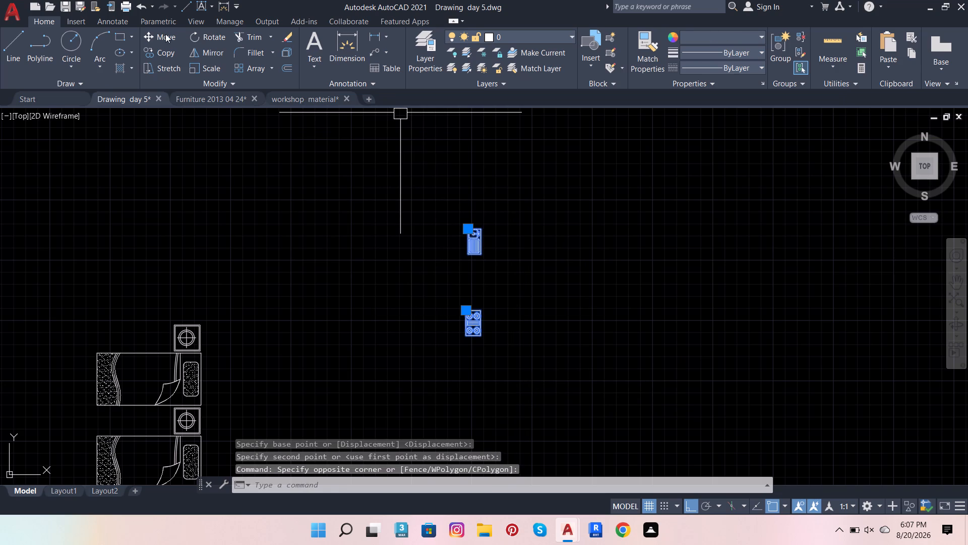
left_click(146, 38)
scroll(476, 229, "up", 2)
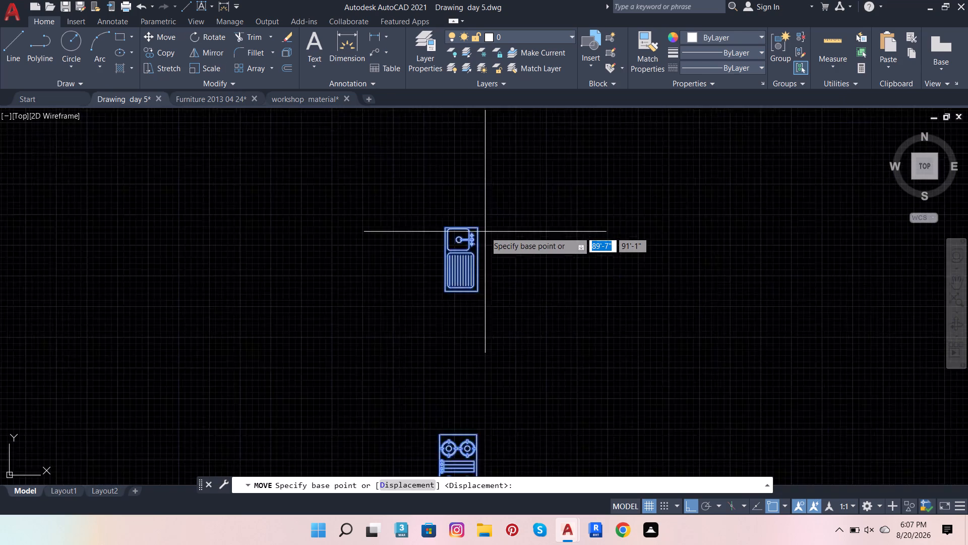
scroll(485, 232, "up", 1)
left_click(471, 230)
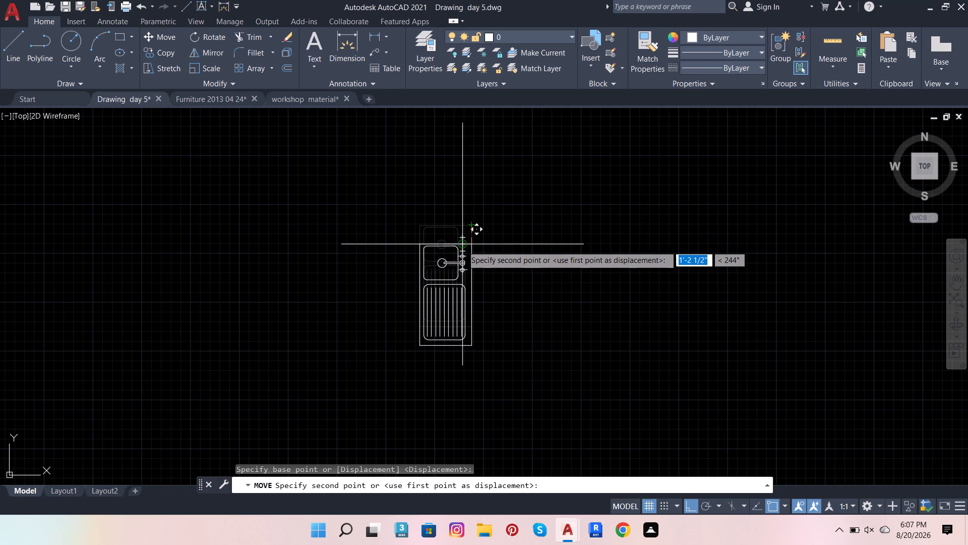
scroll(492, 276, "down", 3)
scroll(536, 302, "down", 3)
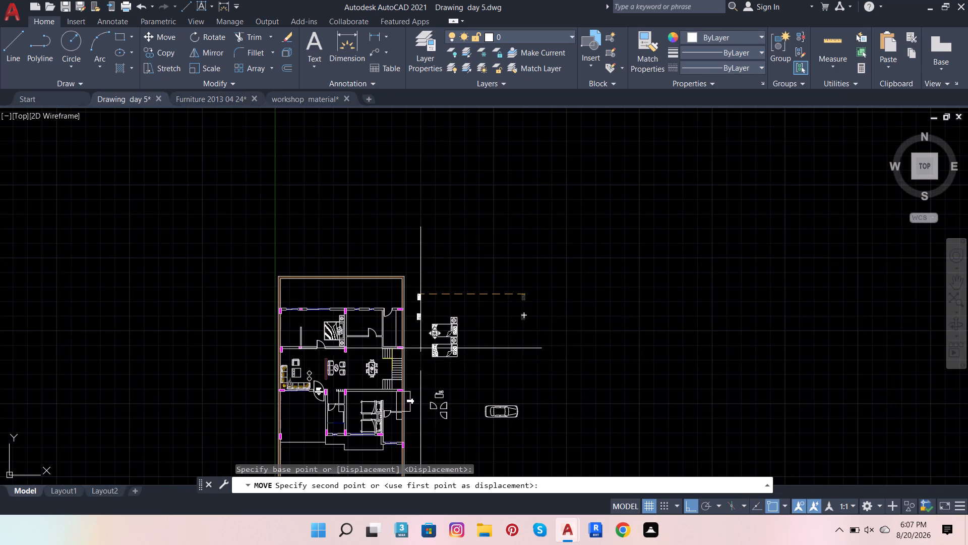
scroll(390, 339, "up", 5)
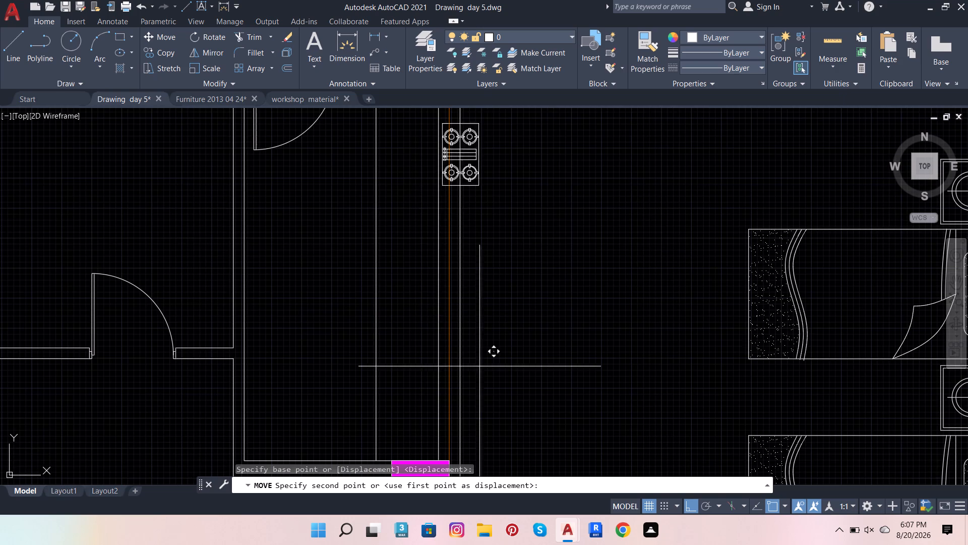
left_click(694, 508)
scroll(687, 479, "down", 2)
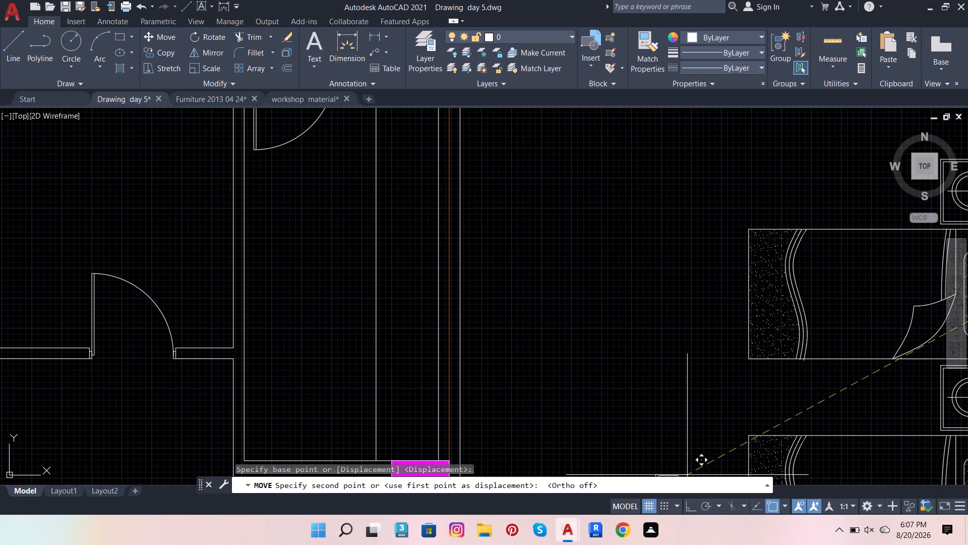
scroll(581, 390, "down", 2)
scroll(496, 290, "up", 2)
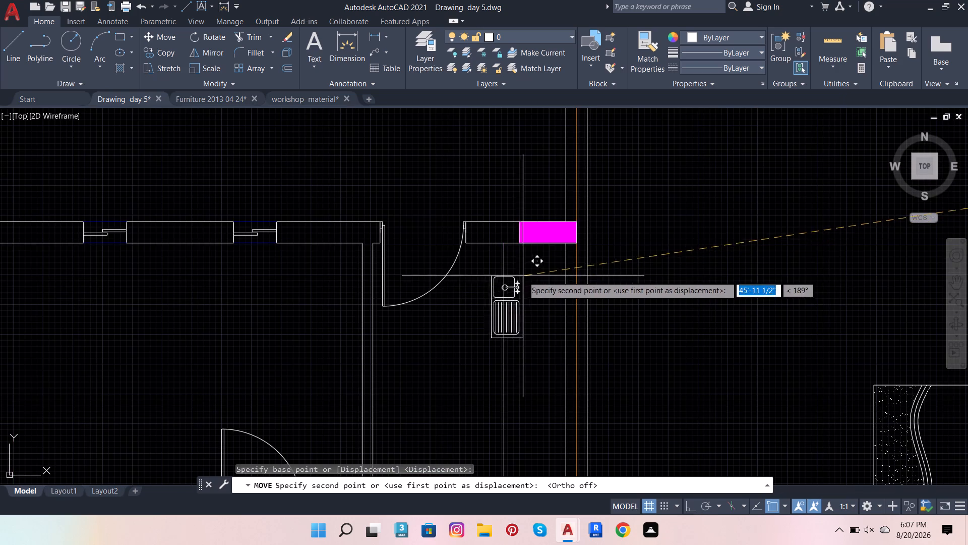
scroll(553, 260, "up", 2)
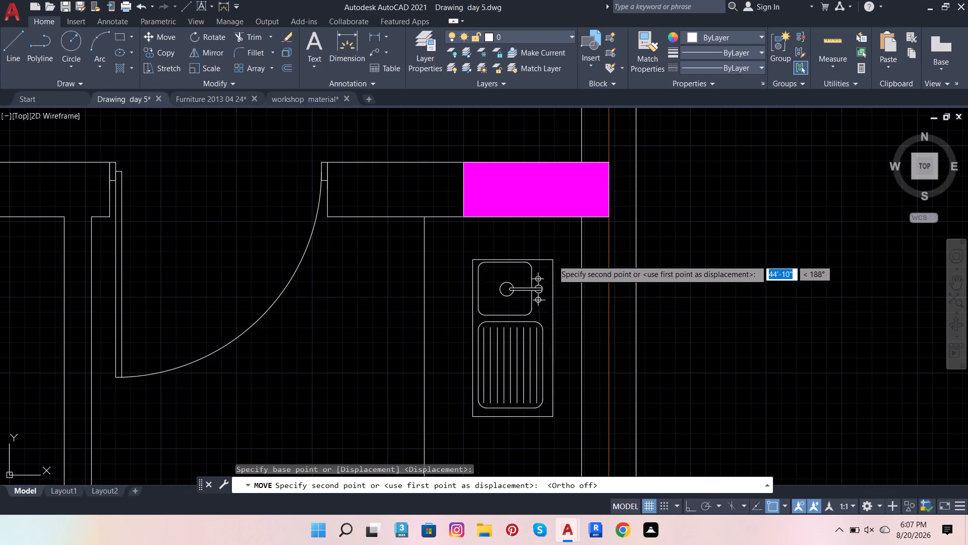
left_click(549, 254)
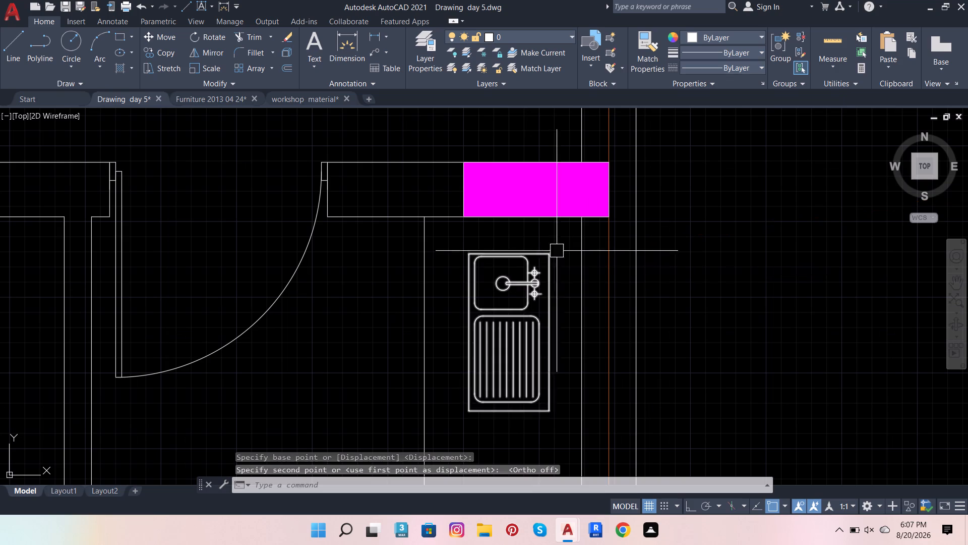
Assign the ACAD_ISO02W100 linetype to the orange boundary-wall centre lines on the east, north and west sides of the plot.
scroll(589, 238, "down", 3)
scroll(643, 290, "down", 3)
scroll(626, 330, "up", 2)
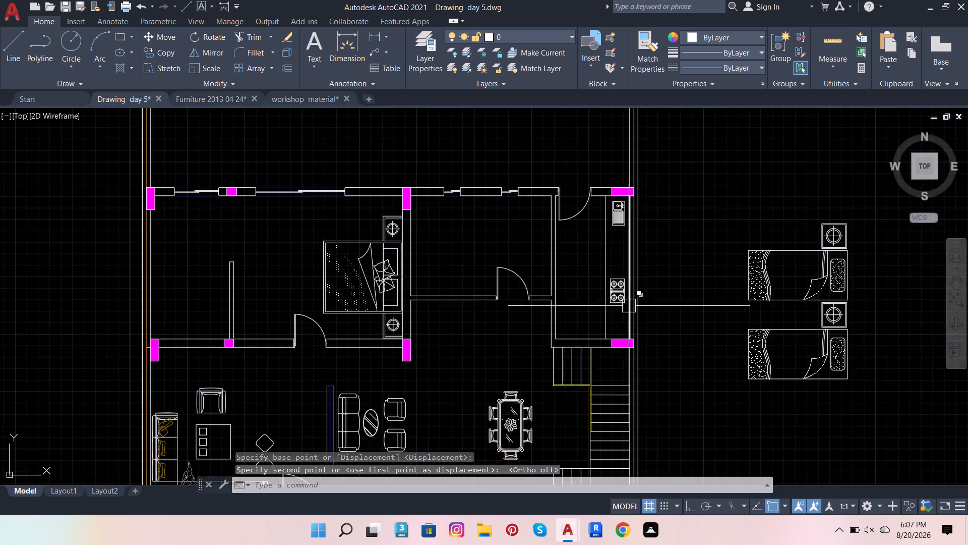
scroll(629, 304, "up", 6)
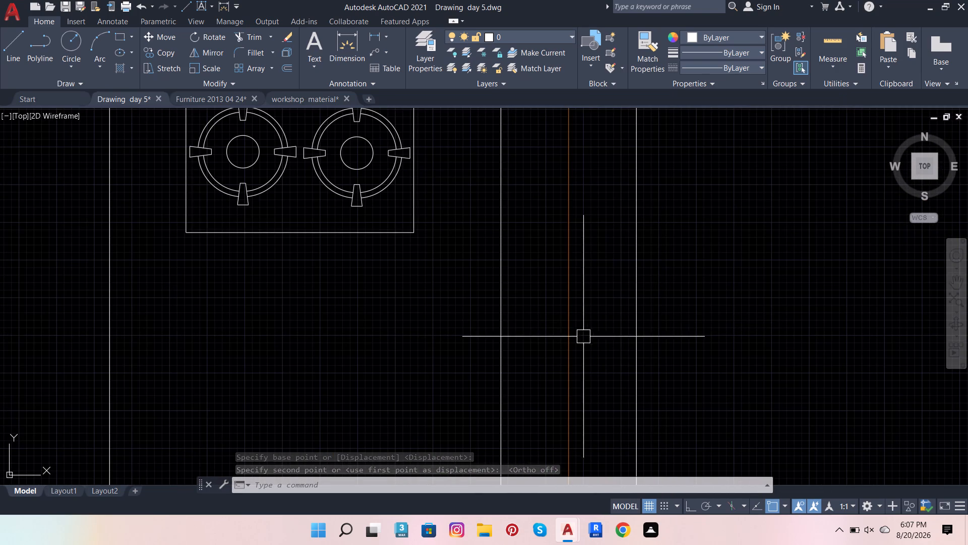
left_click(568, 337)
scroll(676, 320, "down", 6)
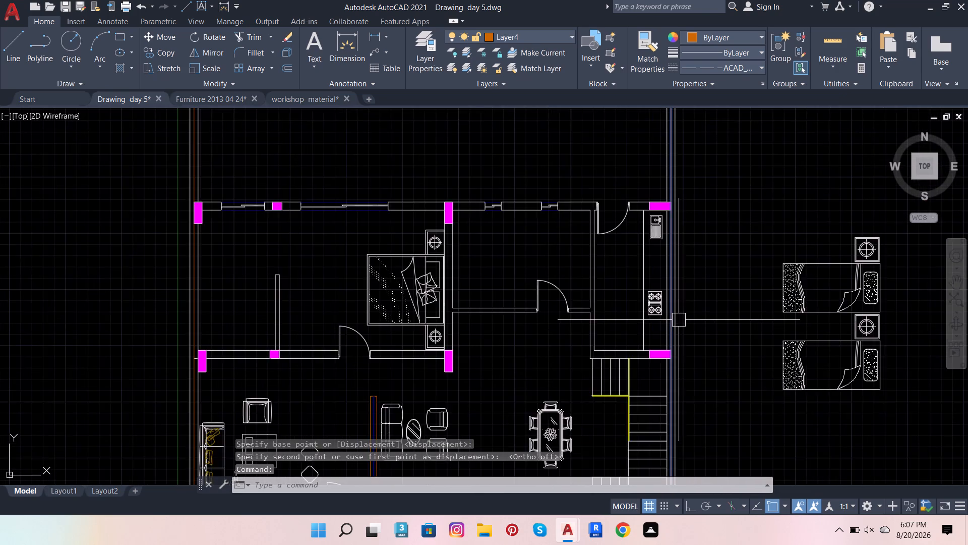
scroll(679, 321, "down", 3)
scroll(651, 259, "up", 7)
left_click(645, 290)
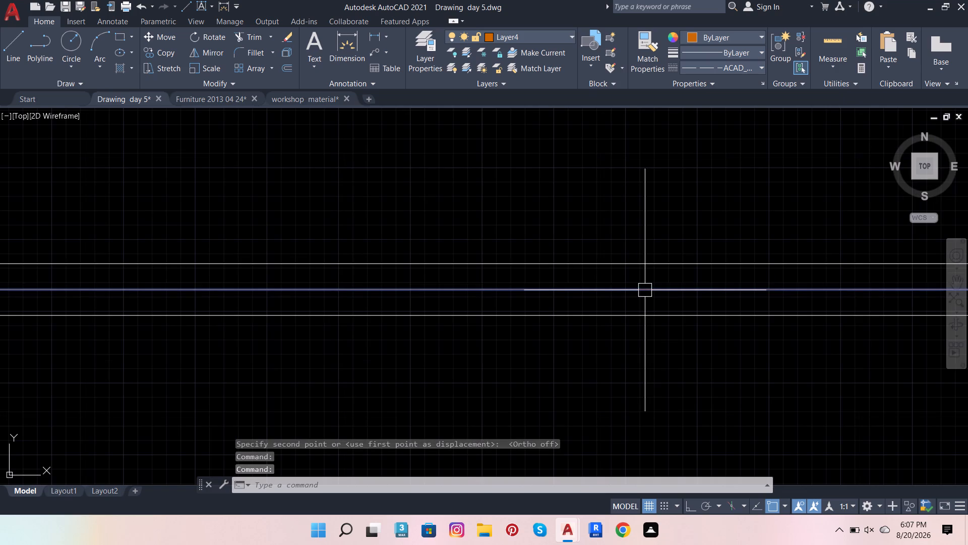
scroll(713, 299, "down", 4)
scroll(130, 337, "up", 2)
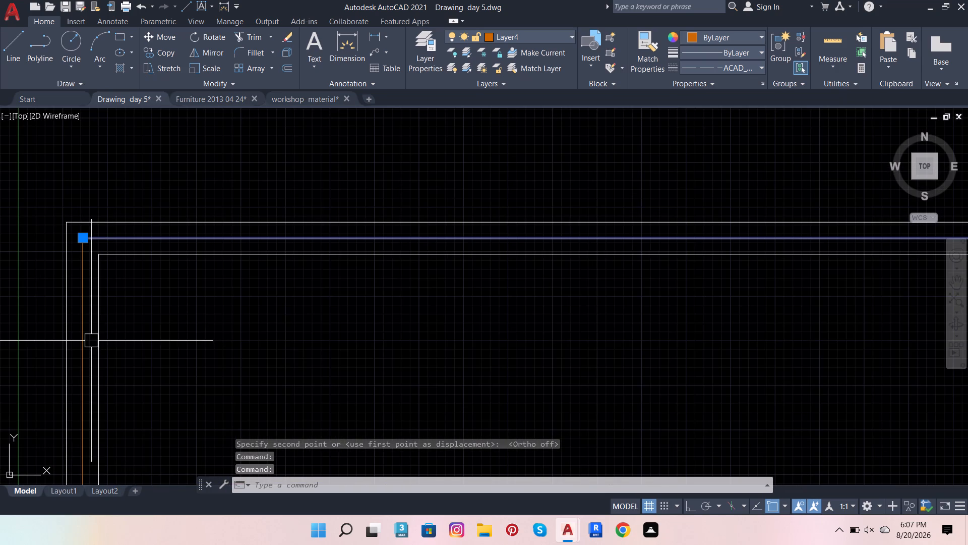
left_click_drag(84, 338, 86, 342)
scroll(324, 293, "down", 4)
scroll(434, 301, "down", 3)
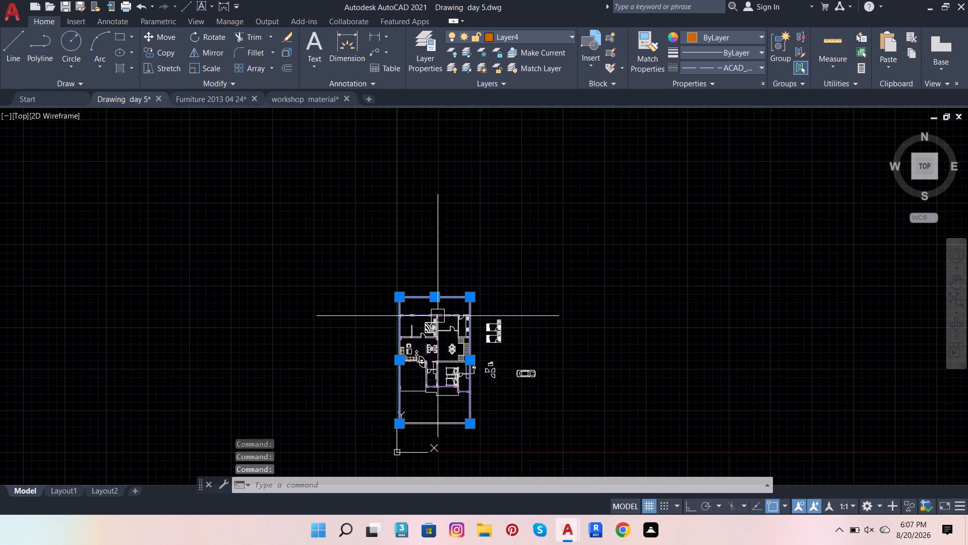
scroll(427, 392, "up", 4)
scroll(296, 392, "up", 3)
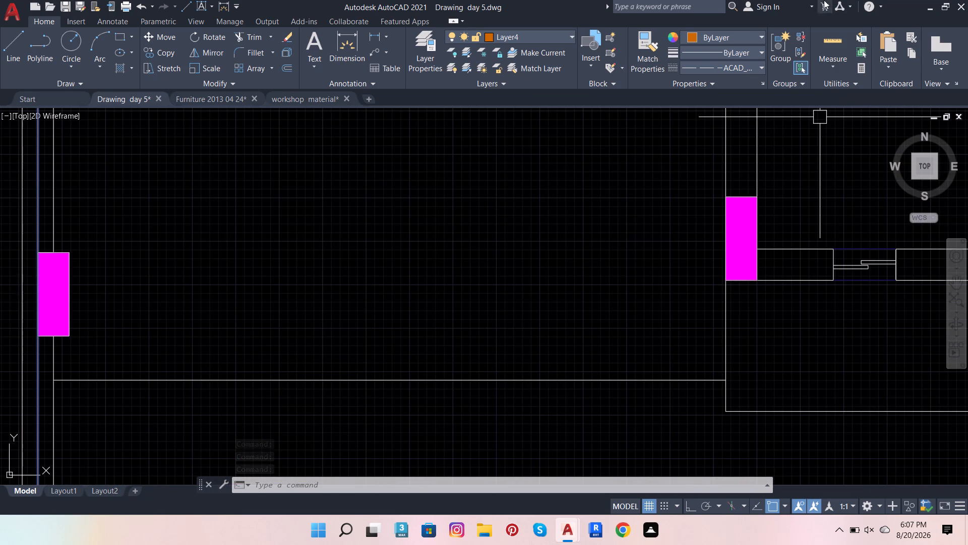
left_click(720, 66)
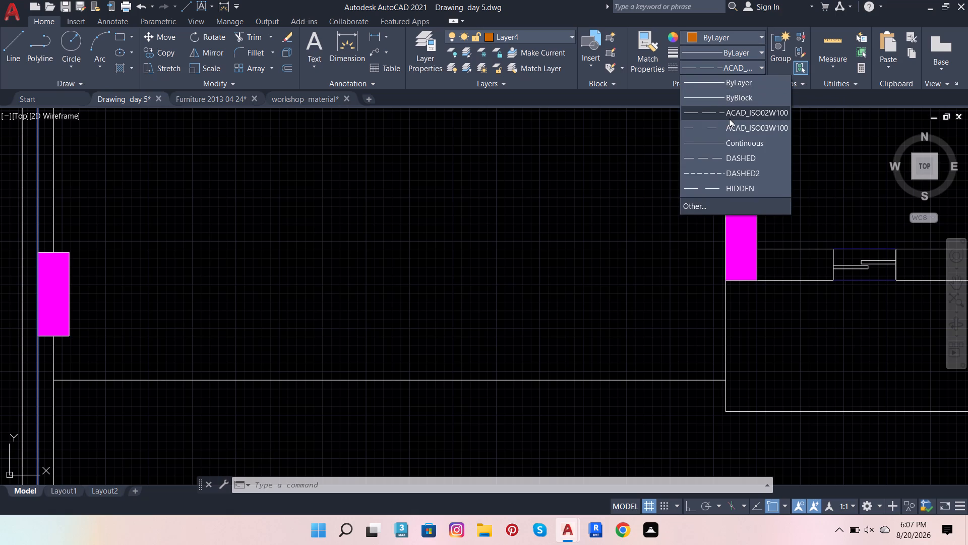
left_click(729, 114)
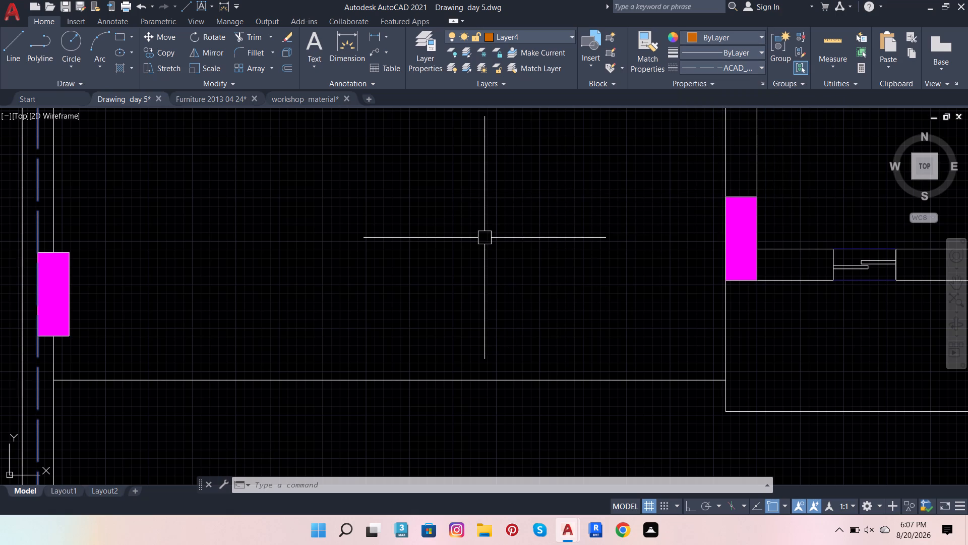
key("Escape")
Apply the DASHED linetype to the five selected stepped outline lines in front of the house's lower rooms.
left_click(453, 386)
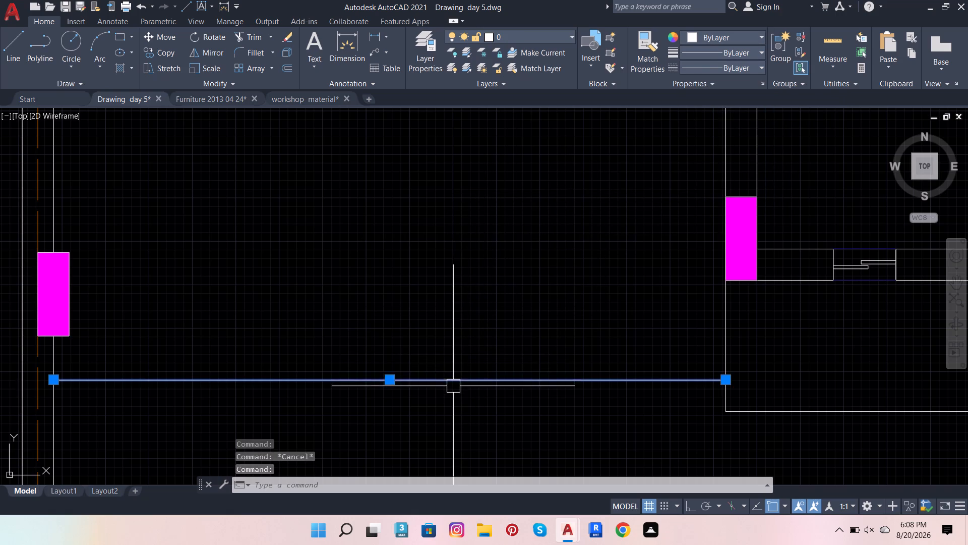
scroll(414, 315, "down", 2)
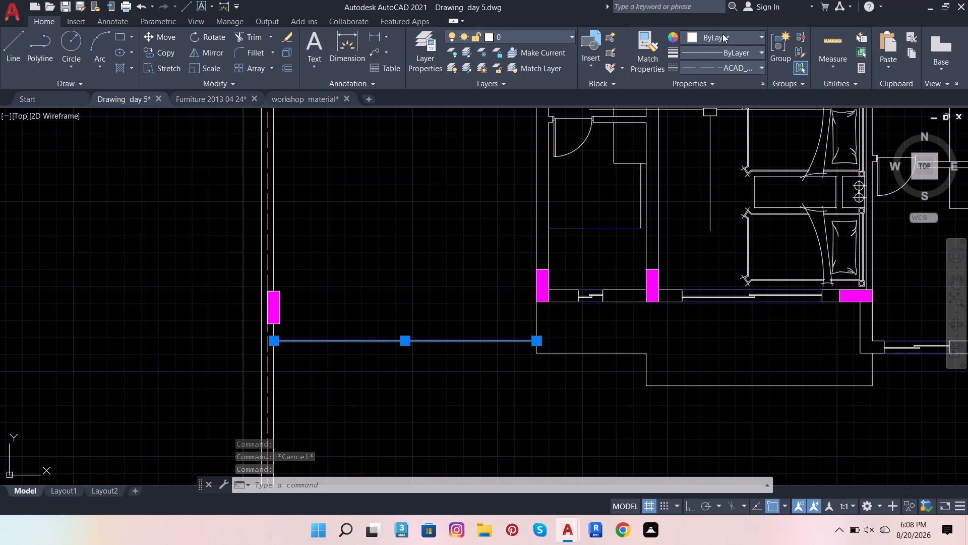
left_click(611, 353)
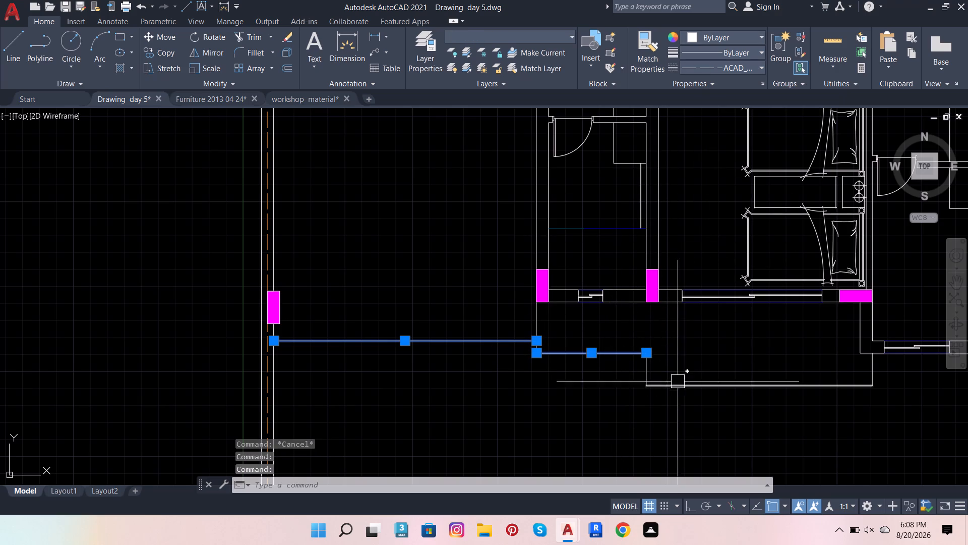
left_click(678, 387)
left_click(652, 370)
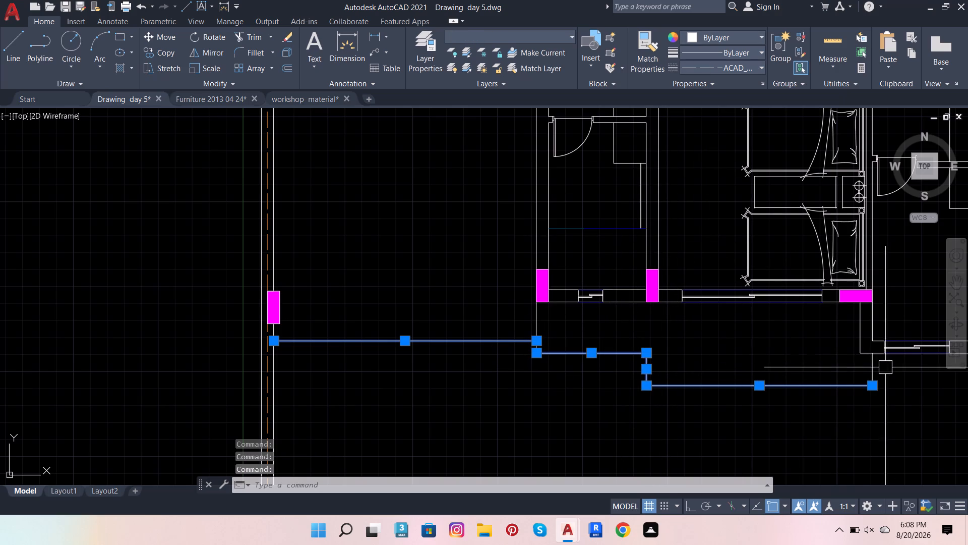
left_click(874, 370)
left_click(703, 66)
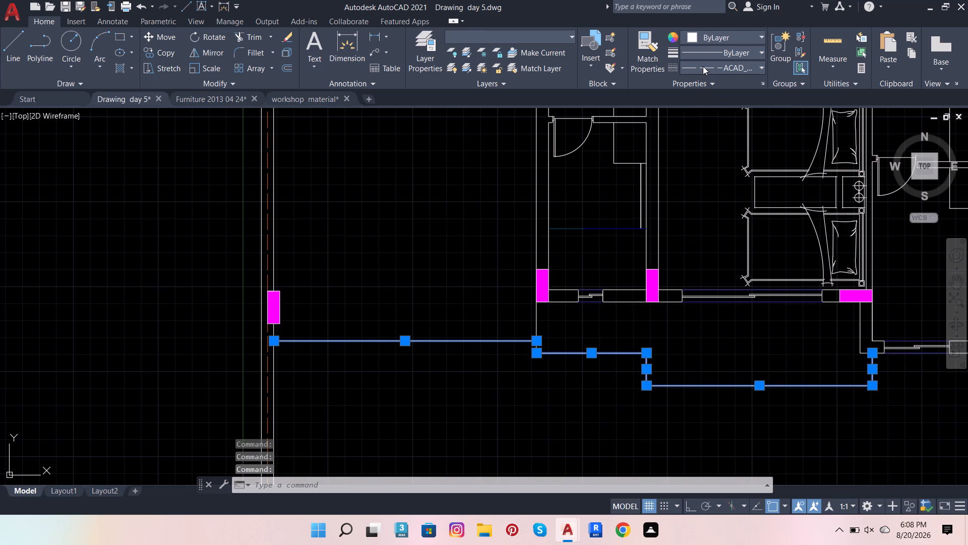
left_click(709, 158)
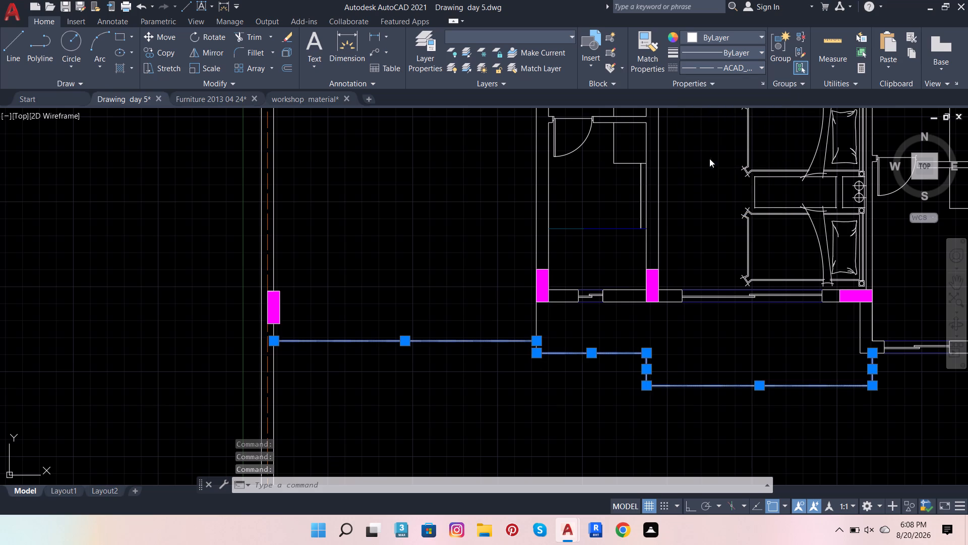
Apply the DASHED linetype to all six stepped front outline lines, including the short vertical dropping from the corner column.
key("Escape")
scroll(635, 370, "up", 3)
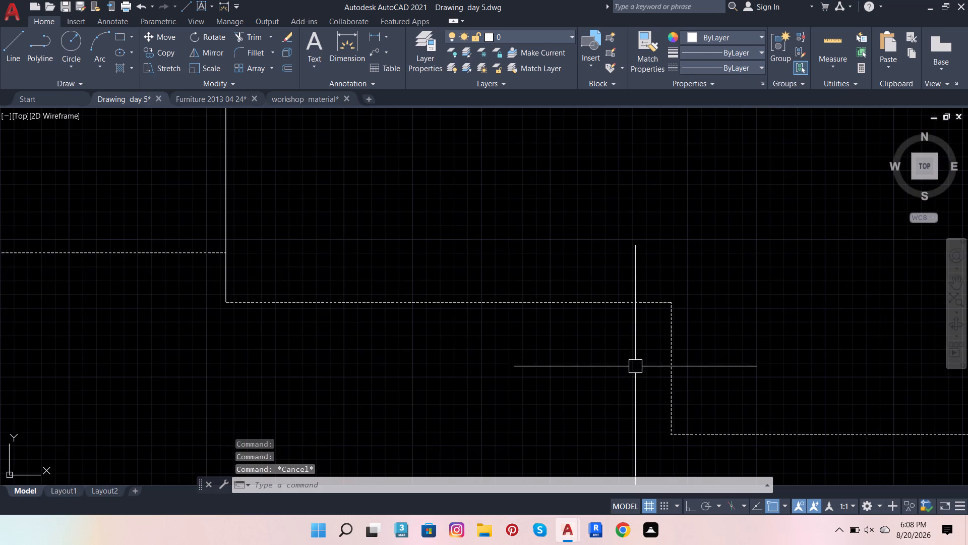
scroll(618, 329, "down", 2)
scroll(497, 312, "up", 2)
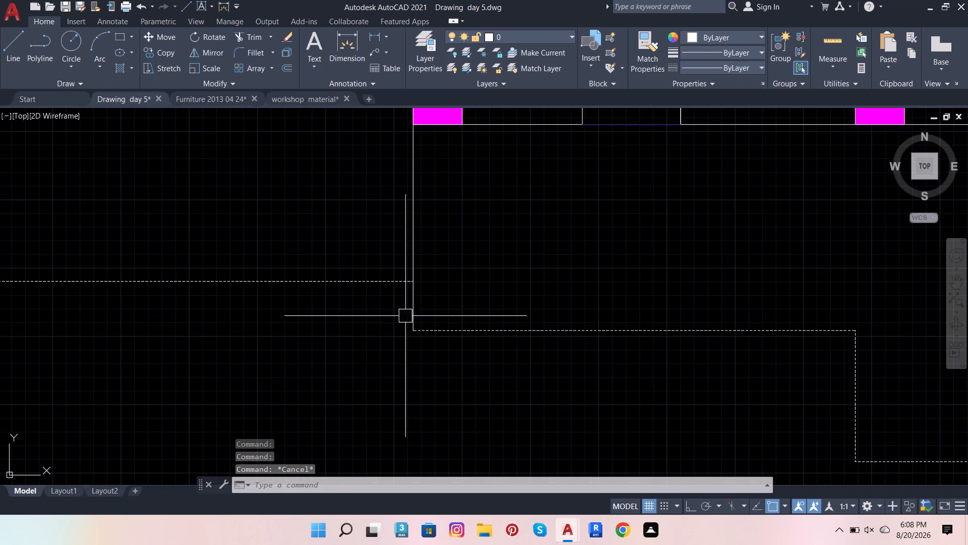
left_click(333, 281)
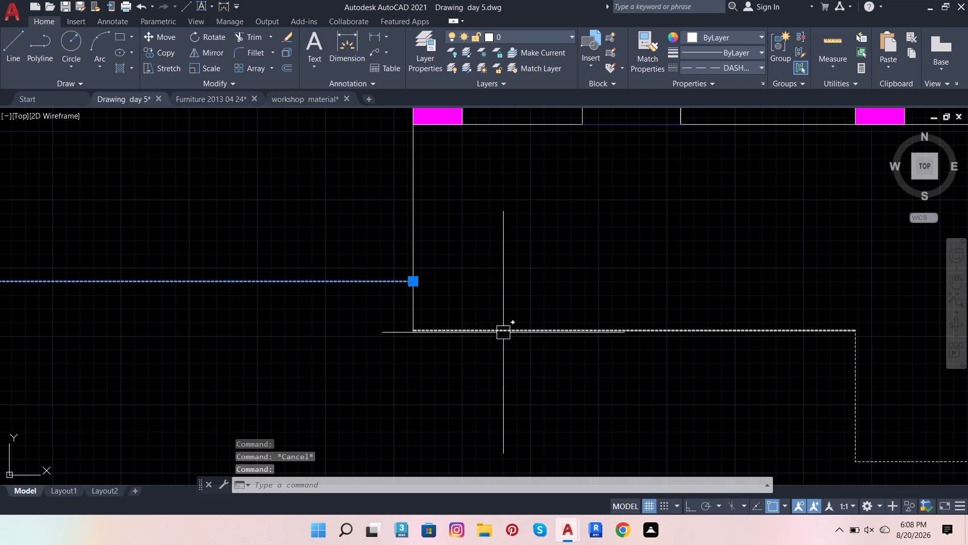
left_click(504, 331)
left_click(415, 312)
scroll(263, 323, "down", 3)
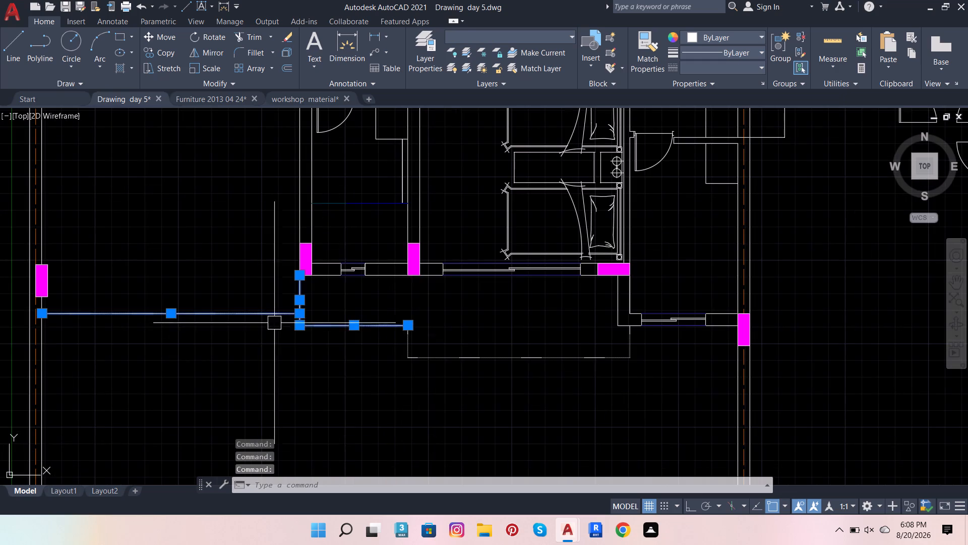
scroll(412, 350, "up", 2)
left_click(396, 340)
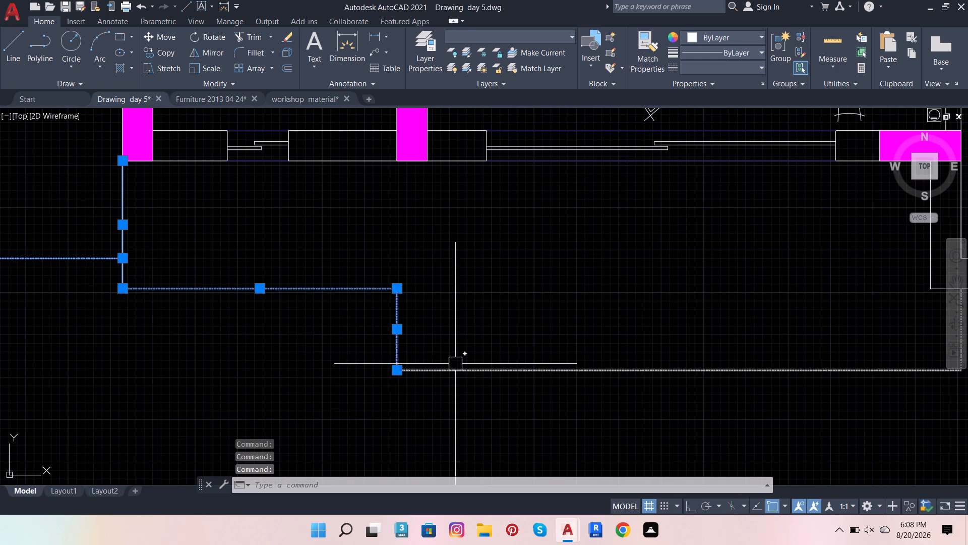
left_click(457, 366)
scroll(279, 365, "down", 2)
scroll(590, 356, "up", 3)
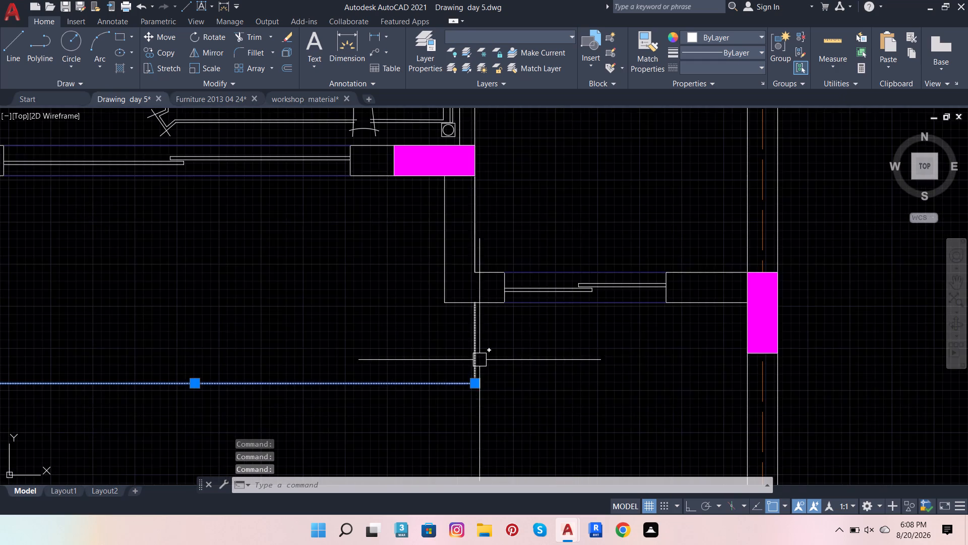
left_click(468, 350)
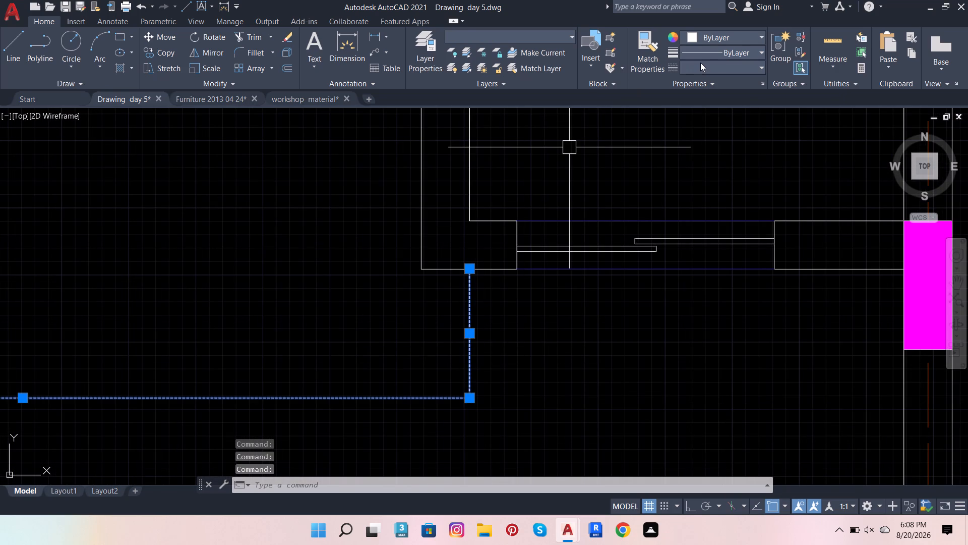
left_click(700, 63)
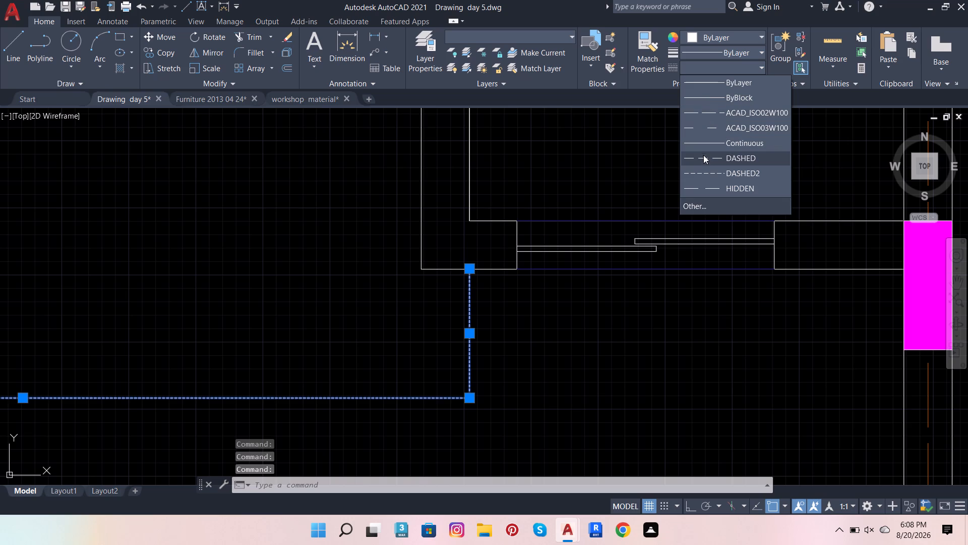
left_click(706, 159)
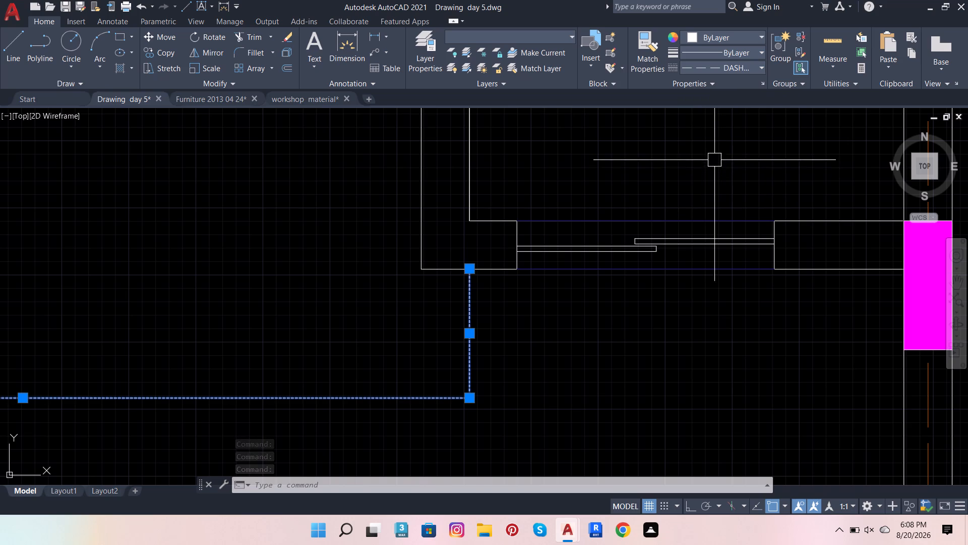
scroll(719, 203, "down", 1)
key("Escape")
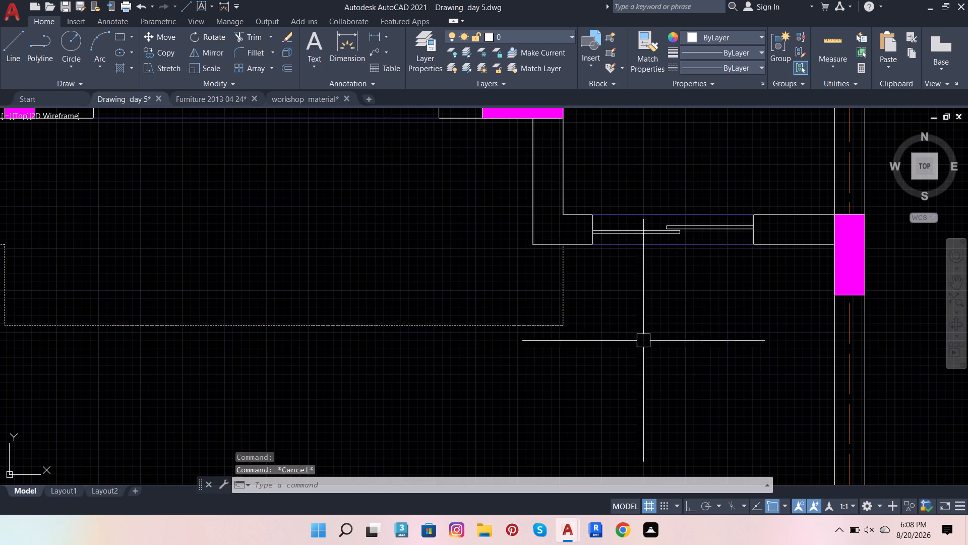
Set the linetype of the short horizontal front outline line between the two steps to HIDDEN.
scroll(597, 313, "down", 4)
scroll(529, 317, "up", 2)
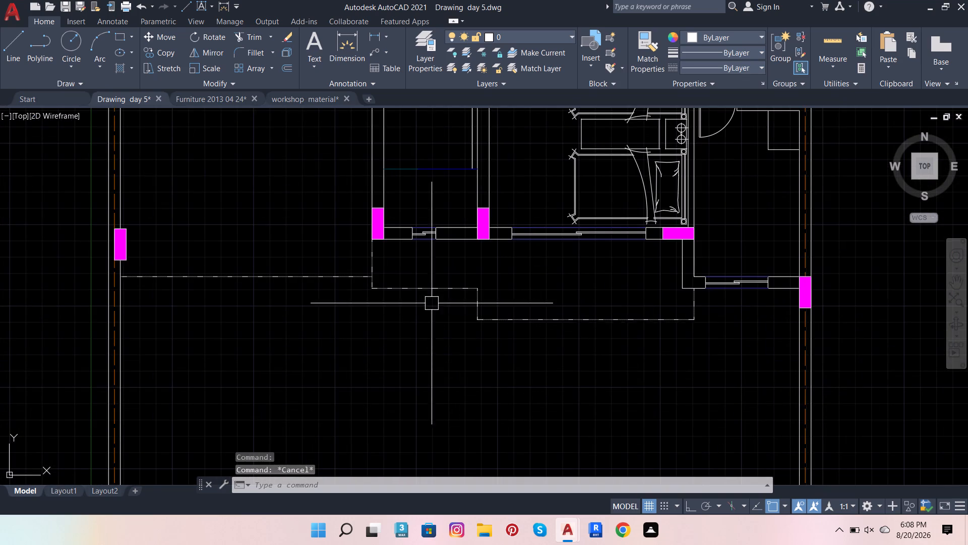
scroll(431, 303, "up", 3)
left_click(481, 250)
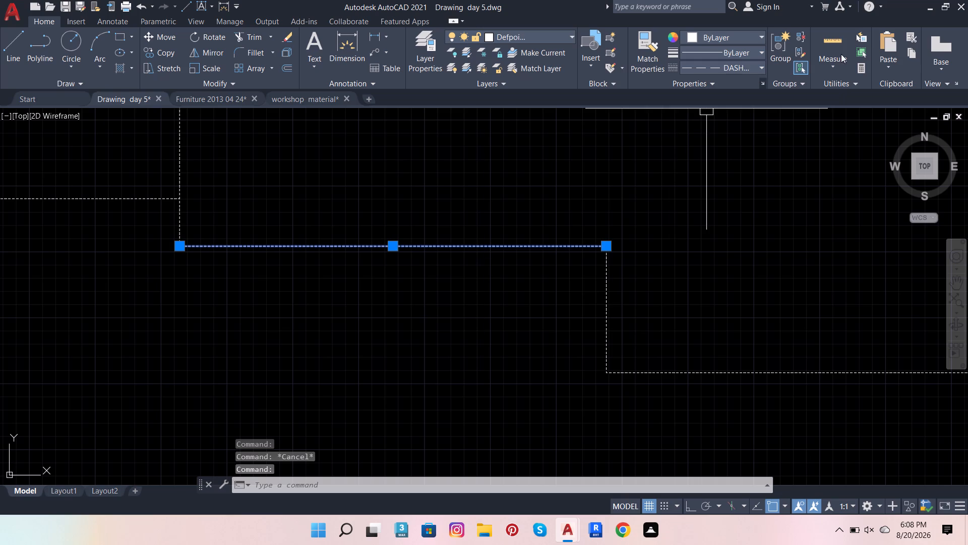
left_click(753, 64)
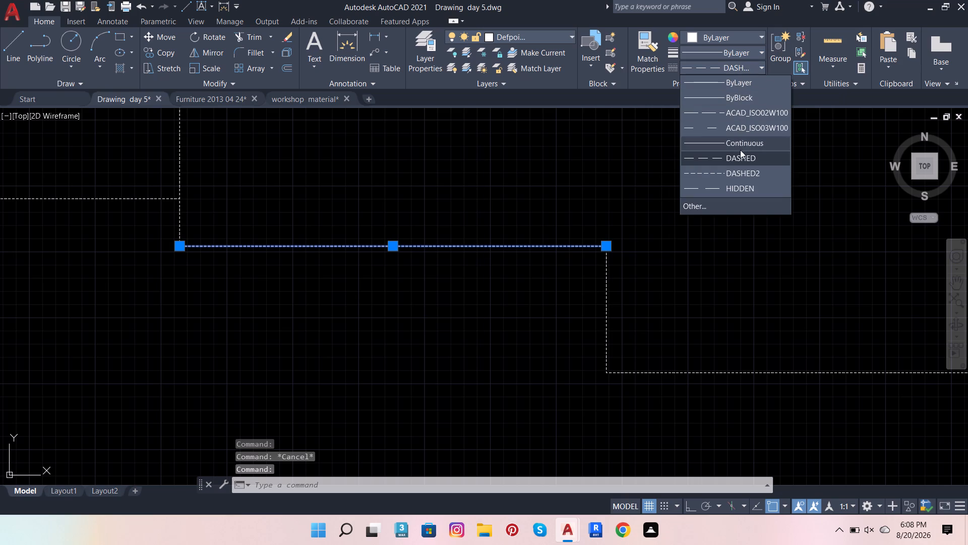
left_click(742, 187)
key("Escape")
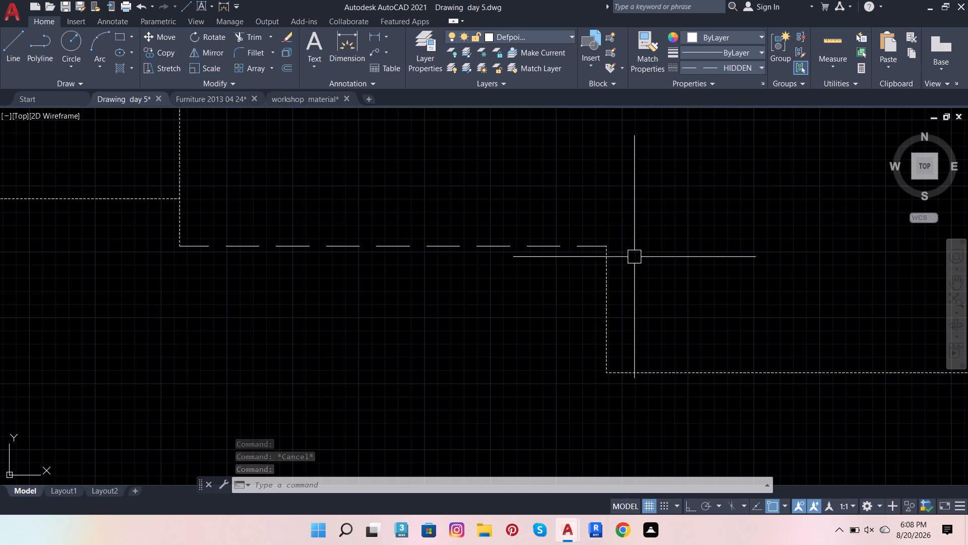
Assign the HIDDEN linetype to the remaining five horizontal and vertical lines of the stepped front outline.
left_click(607, 289)
scroll(516, 302, "down", 2)
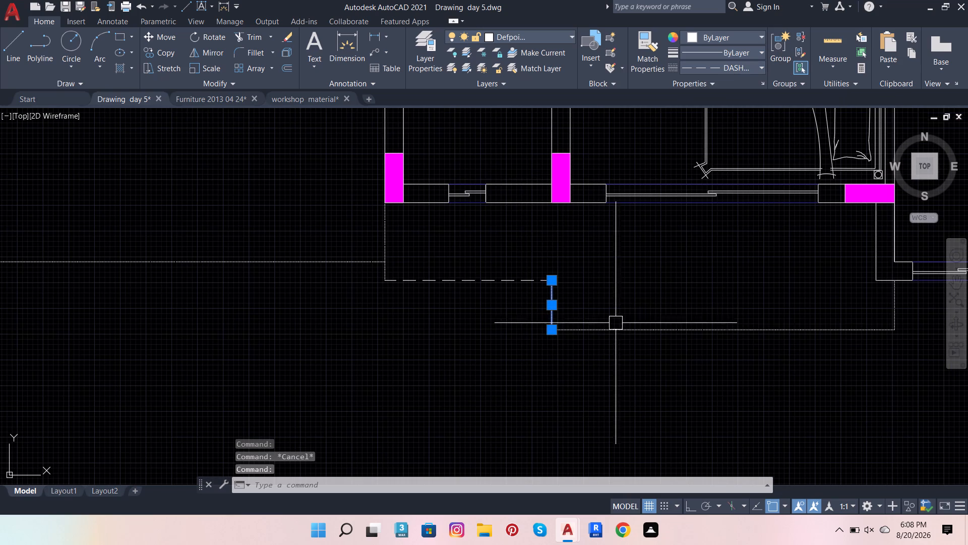
left_click(617, 330)
left_click(899, 304)
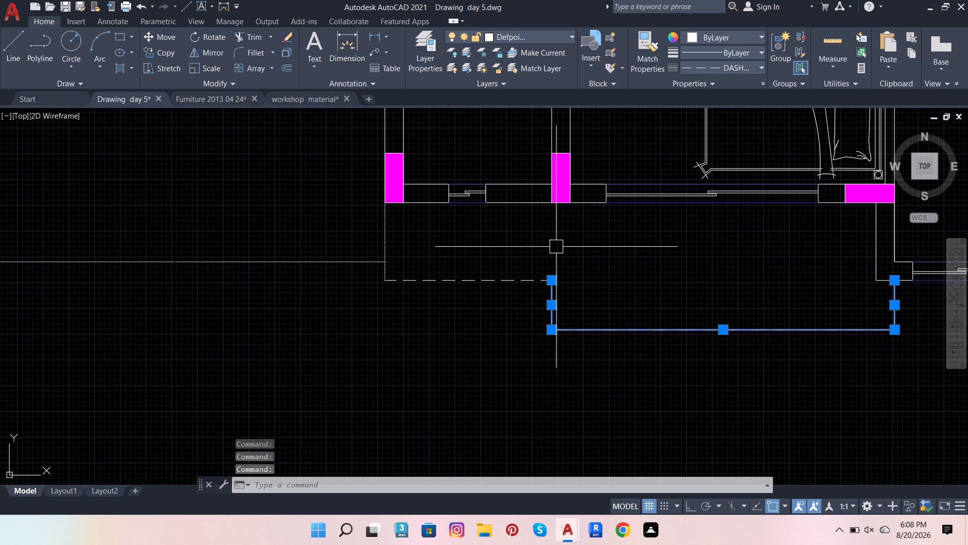
left_click(387, 242)
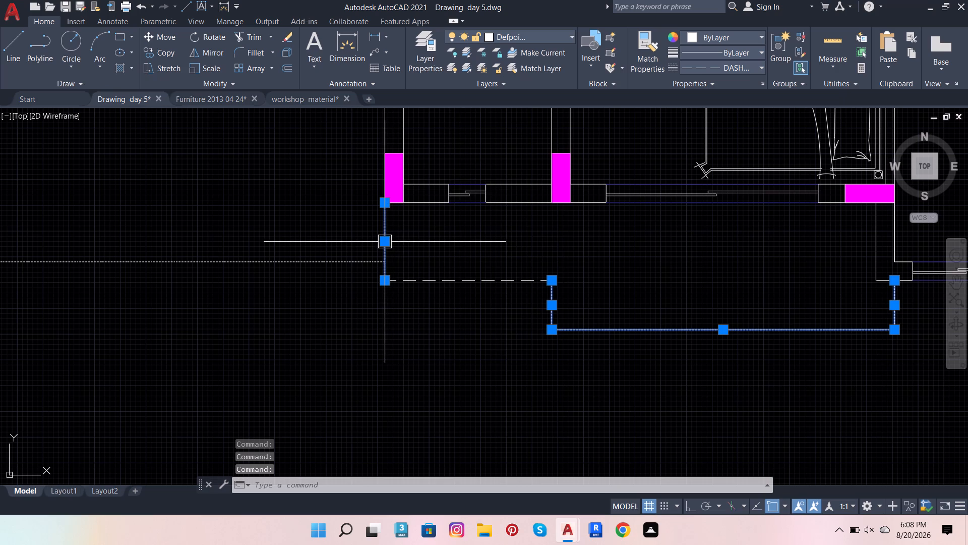
left_click(342, 264)
left_click(695, 64)
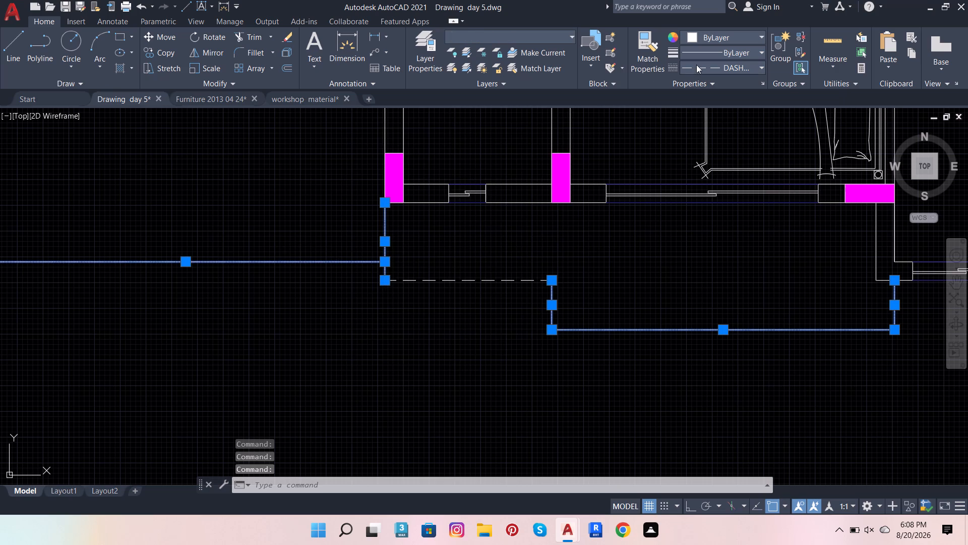
left_click(710, 192)
key("Escape")
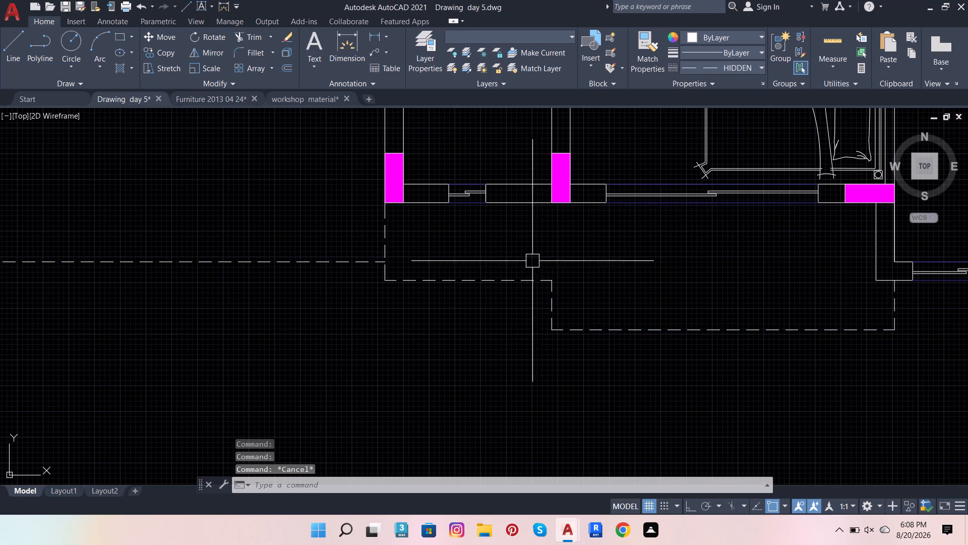
Examine the whole floor plan, from the front outline and plot boundary to the furnished rooms and kitchen.
scroll(519, 278, "down", 5)
scroll(521, 305, "up", 2)
scroll(641, 336, "up", 1)
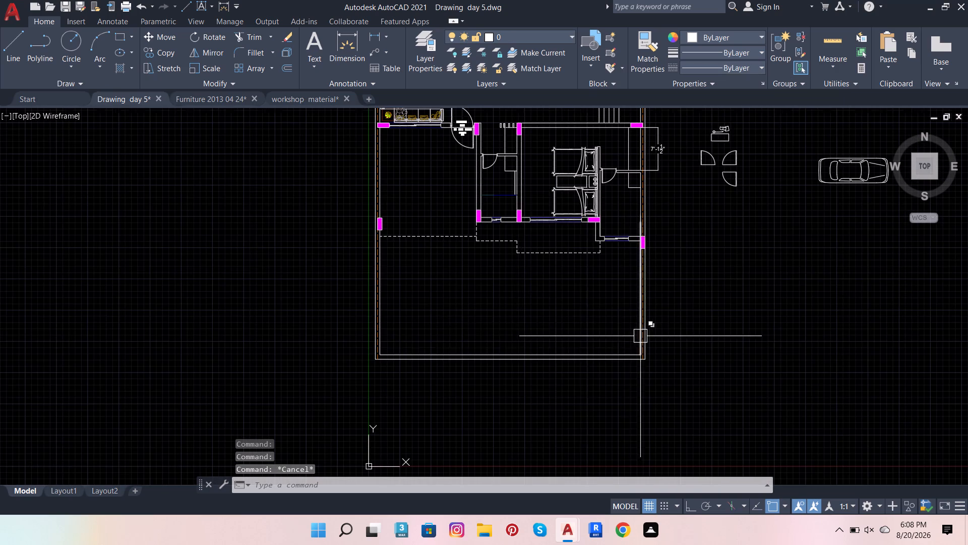
scroll(641, 336, "up", 1)
scroll(685, 378, "up", 2)
scroll(631, 389, "down", 5)
scroll(465, 363, "down", 1)
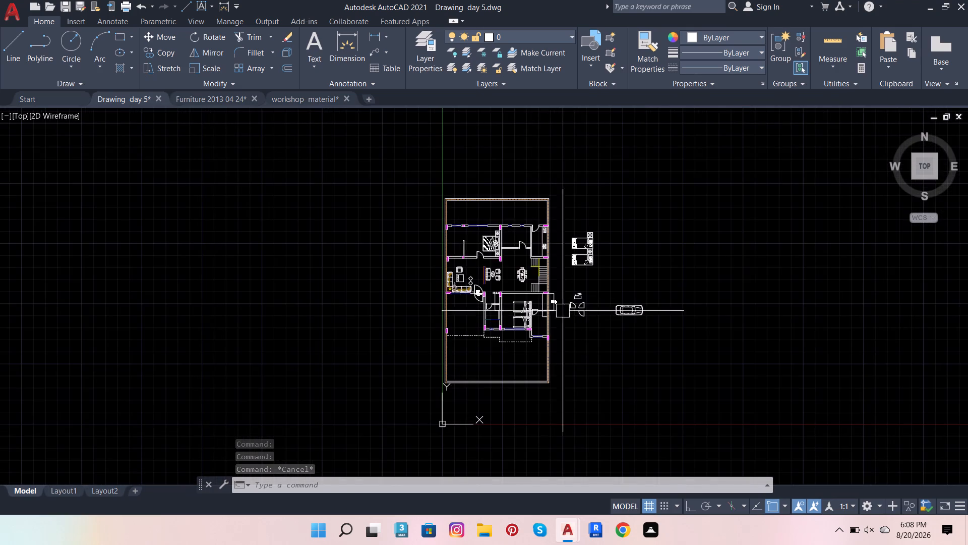
scroll(579, 306, "up", 2)
scroll(603, 305, "down", 2)
scroll(578, 233, "up", 3)
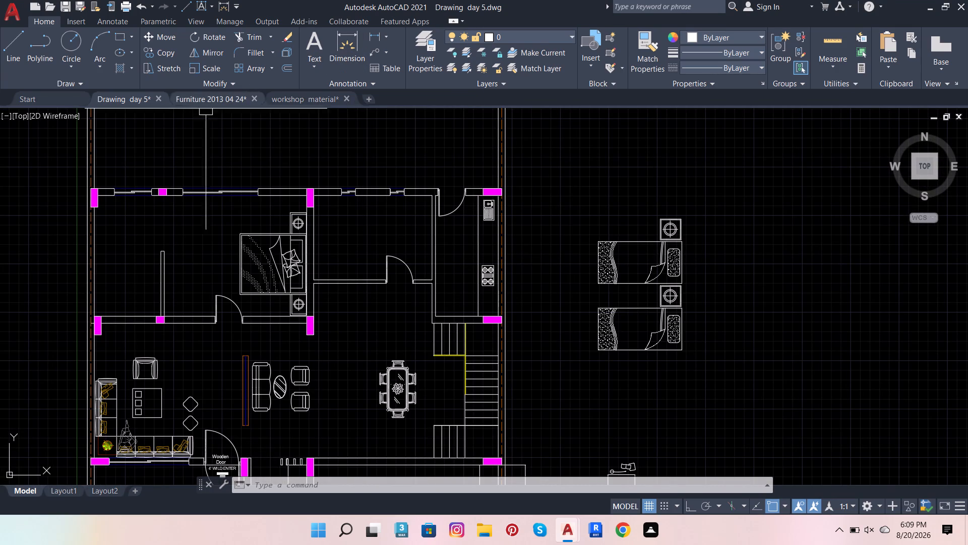
In the workshop material drawing, copy the second refrigerator plan block from the Kitchen Appliances Collection.
left_click(316, 97)
scroll(366, 162, "down", 3)
scroll(374, 247, "down", 2)
scroll(531, 235, "down", 1)
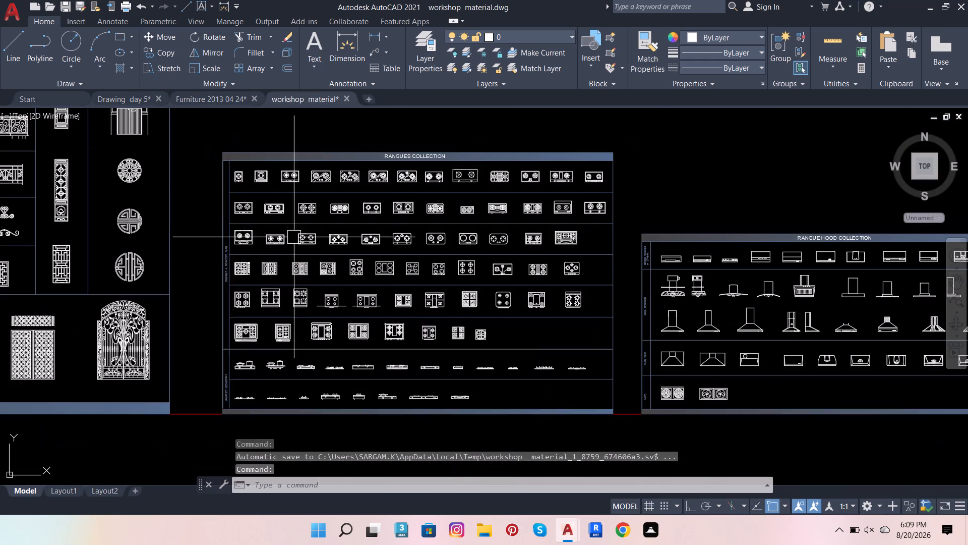
scroll(553, 274, "down", 2)
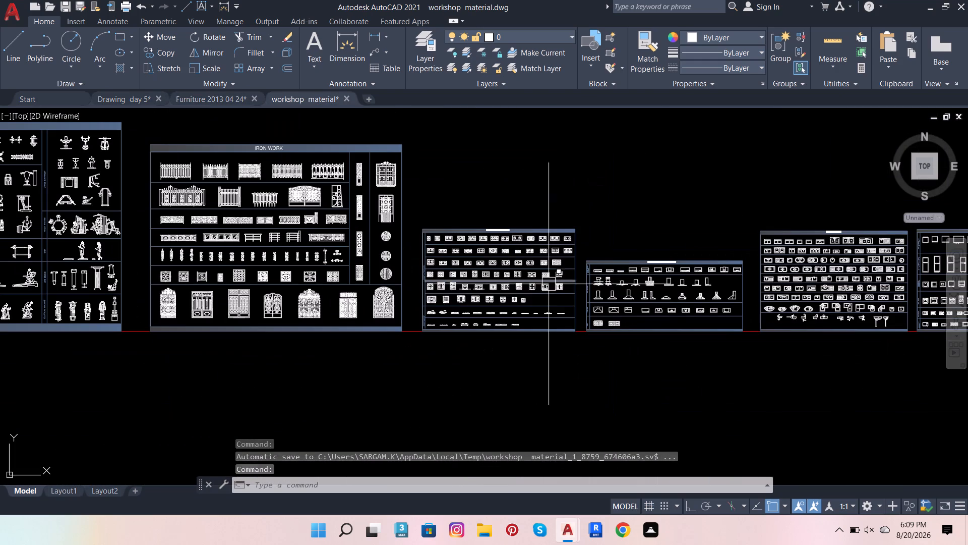
scroll(534, 295, "down", 1)
scroll(905, 268, "up", 1)
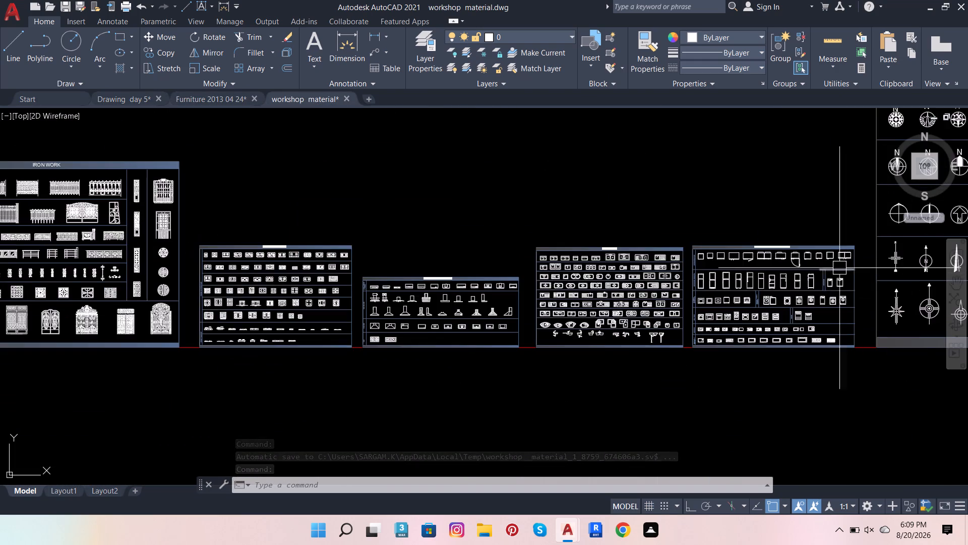
scroll(846, 266, "up", 2)
scroll(785, 235, "up", 3)
scroll(771, 245, "down", 1)
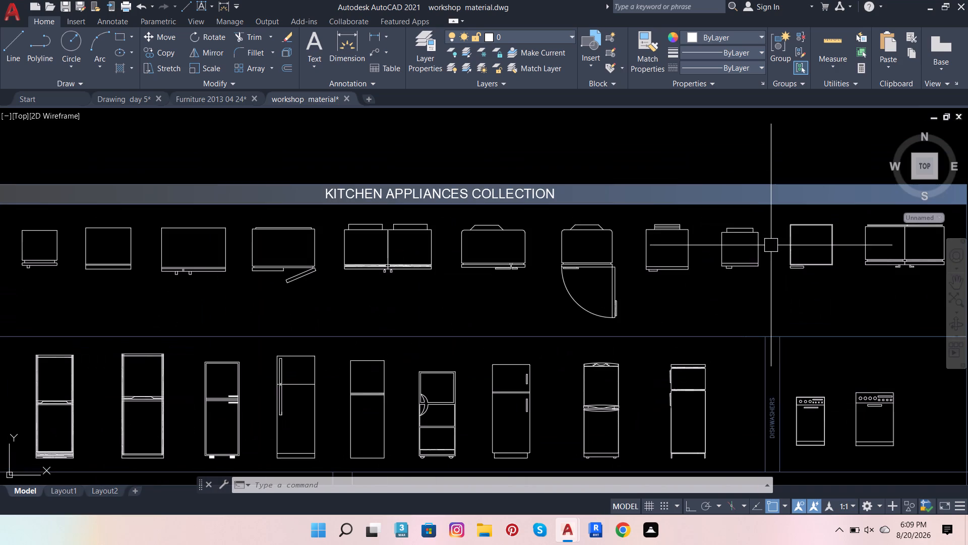
scroll(728, 244, "down", 1)
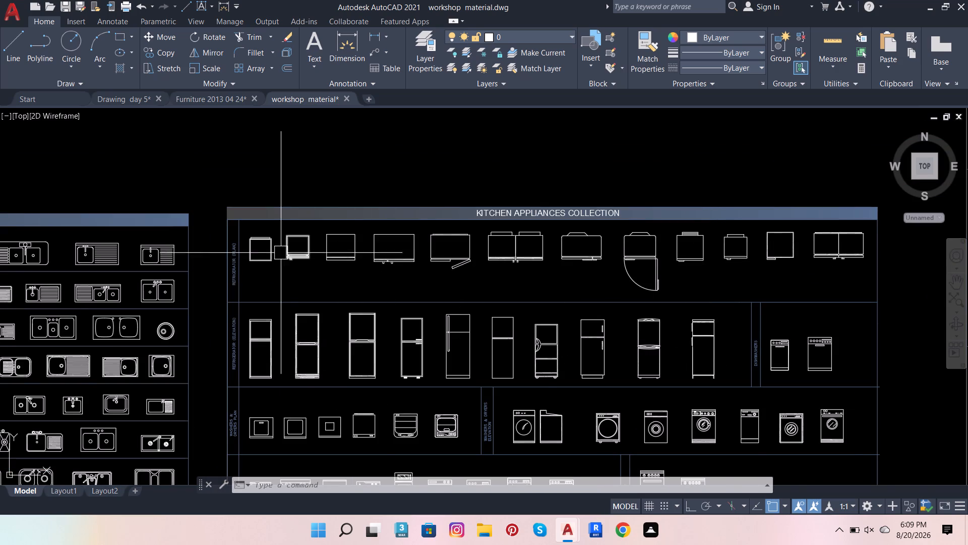
scroll(280, 253, "up", 3)
left_click(289, 174)
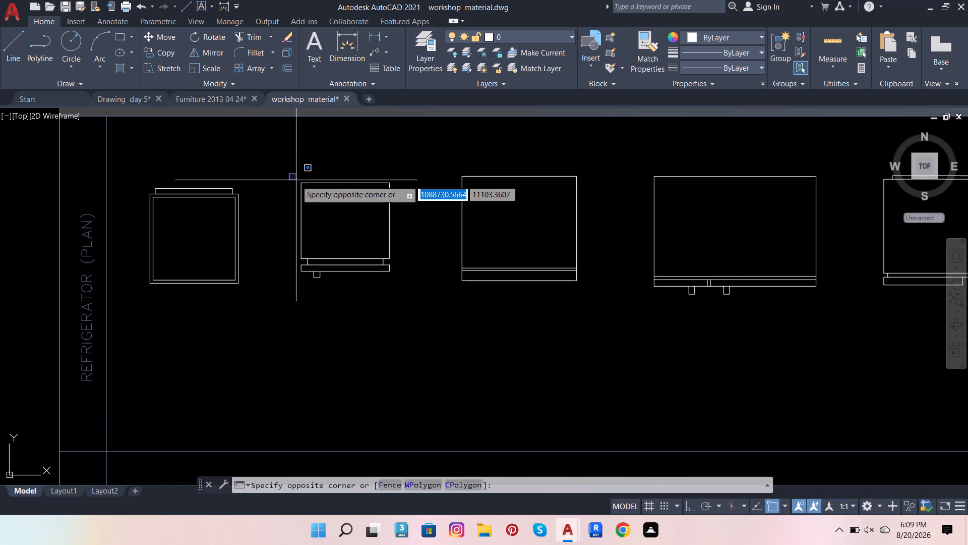
left_click(413, 299)
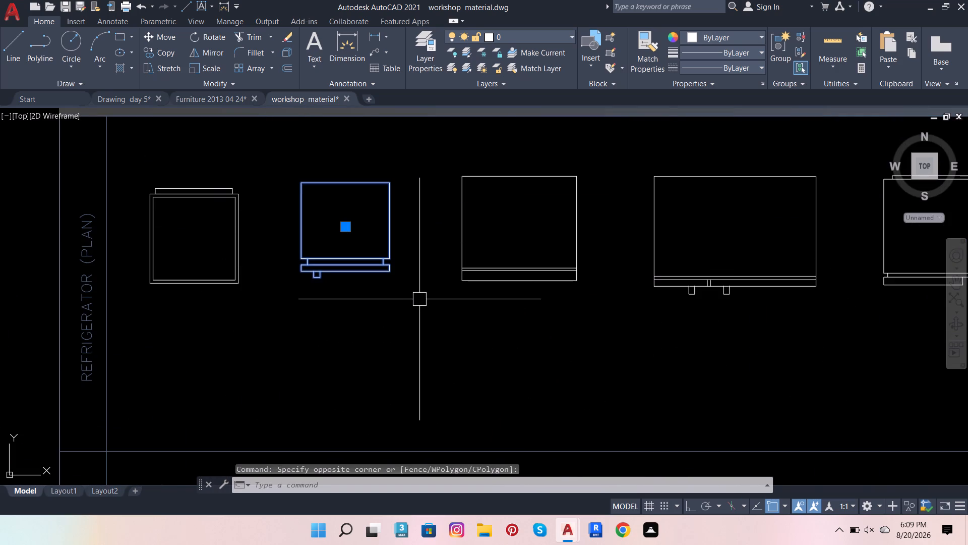
key("ctrl+c")
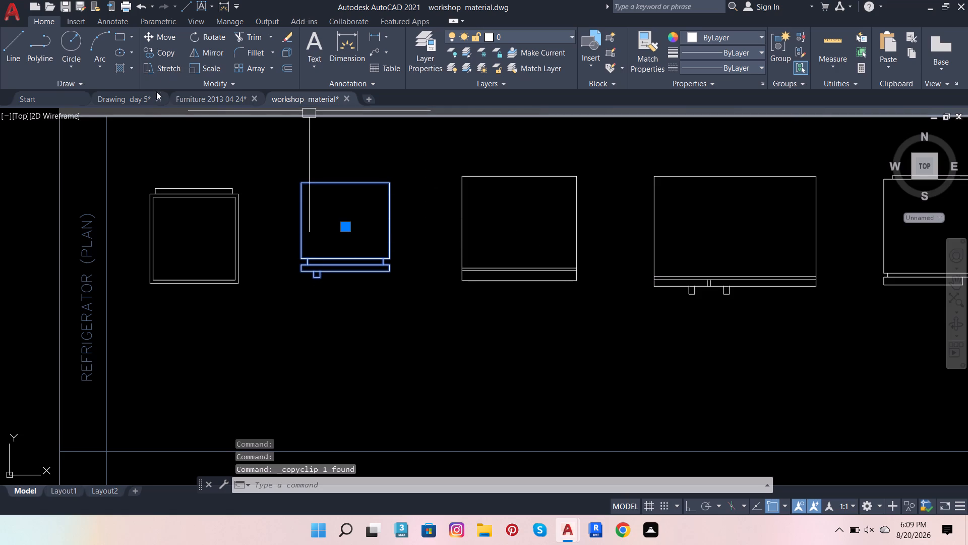
Paste the copied refrigerator block into Drawing day 5, in the empty space east of the house plan.
left_click(134, 102)
scroll(298, 247, "down", 2)
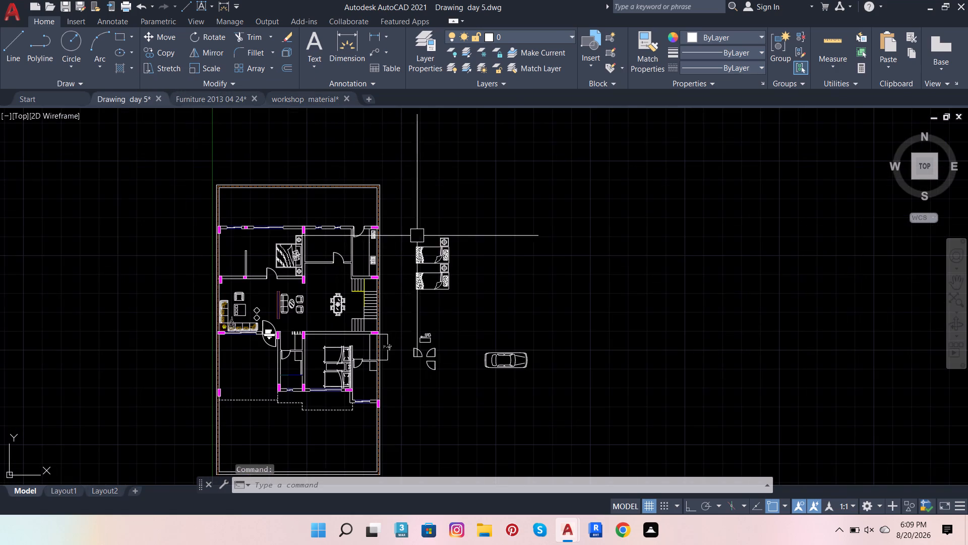
key("ctrl+v")
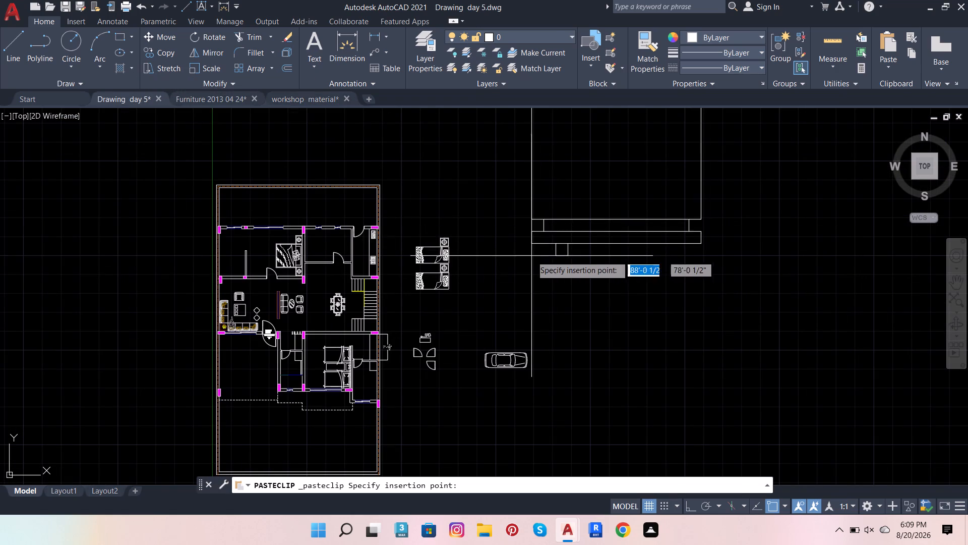
left_click(505, 269)
Draw a 2'2" horizontal reference line eastward from the midpoint of the pasted refrigerator's west edge.
scroll(538, 335, "down", 2)
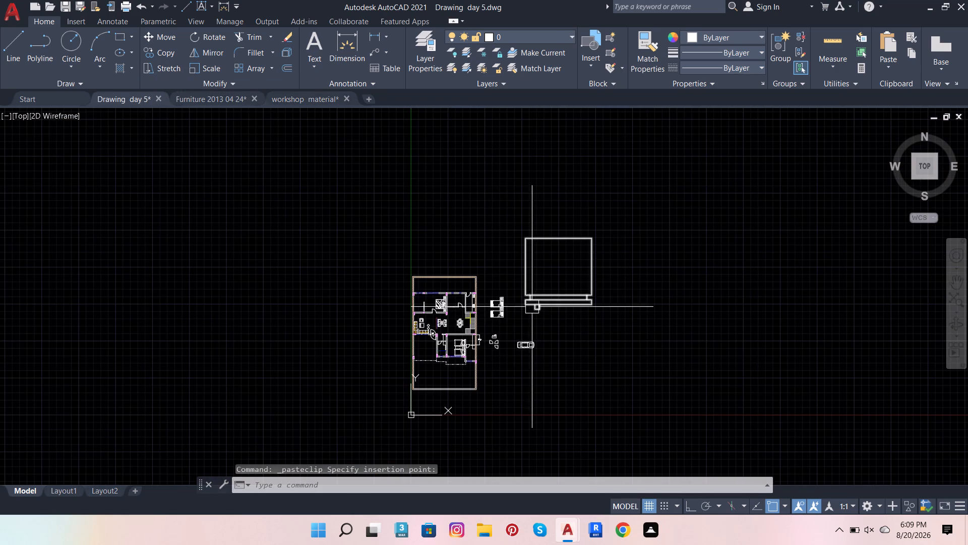
scroll(515, 274, "up", 2)
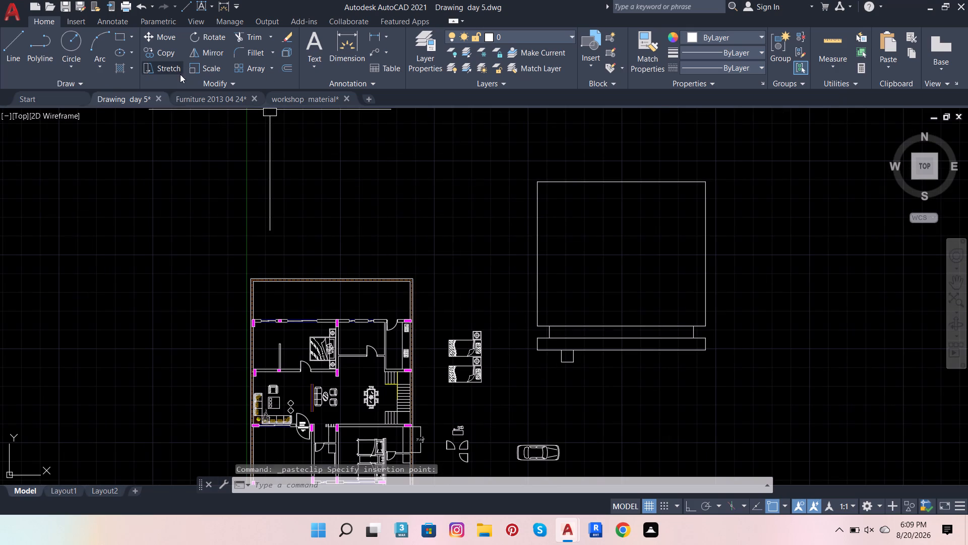
left_click(14, 46)
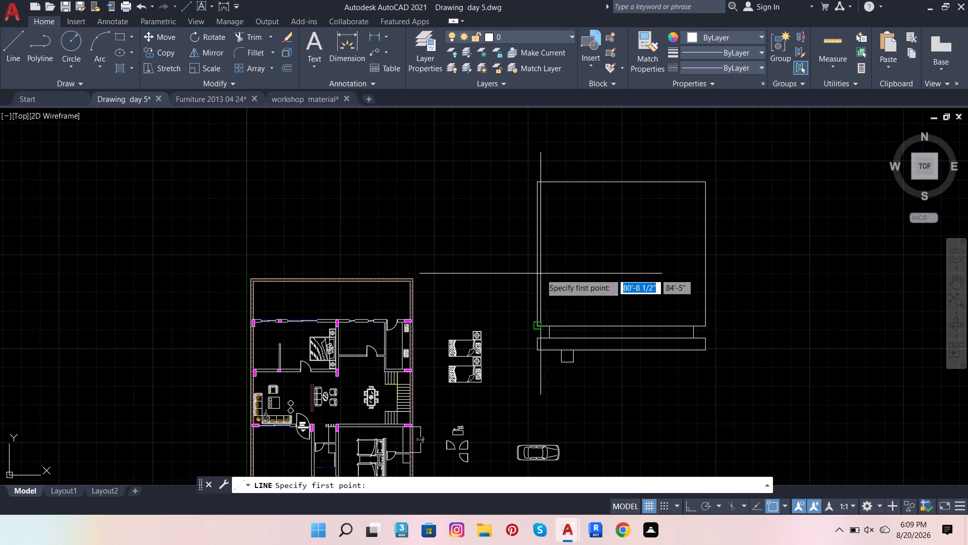
right_click(539, 274, "shift")
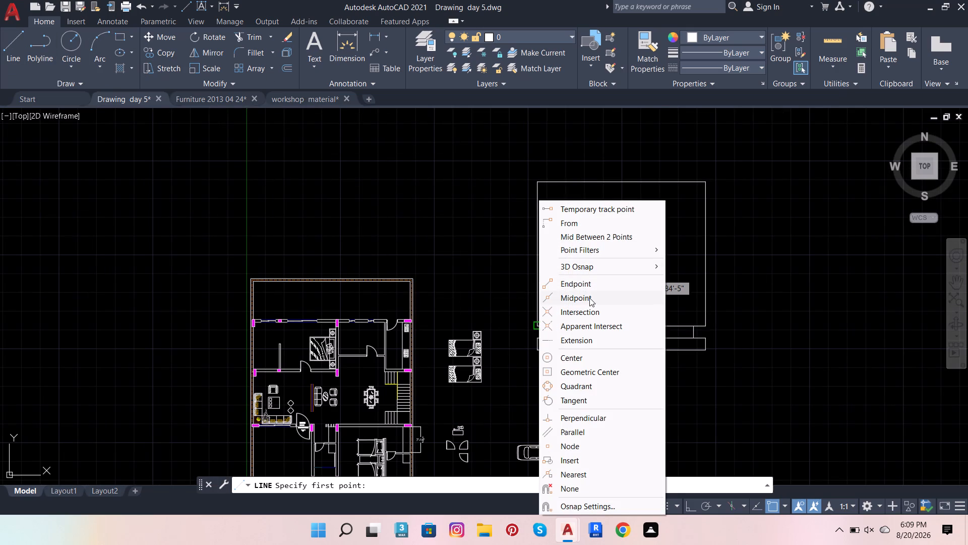
left_click(589, 298)
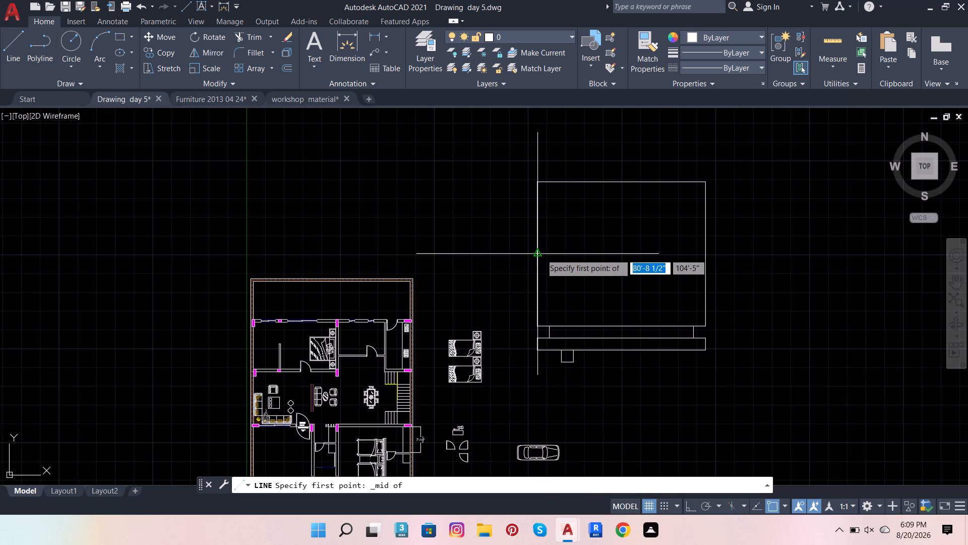
left_click(541, 254)
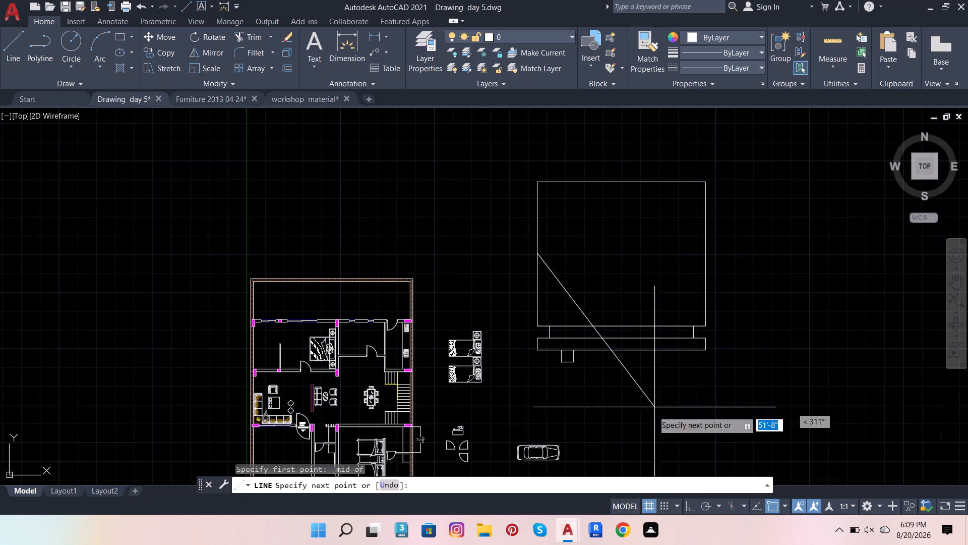
left_click(691, 509)
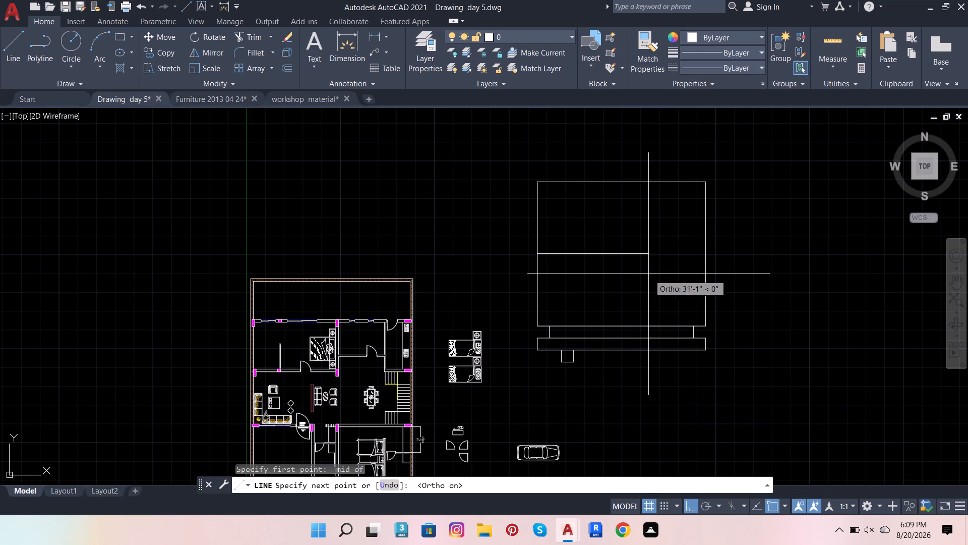
key("2")
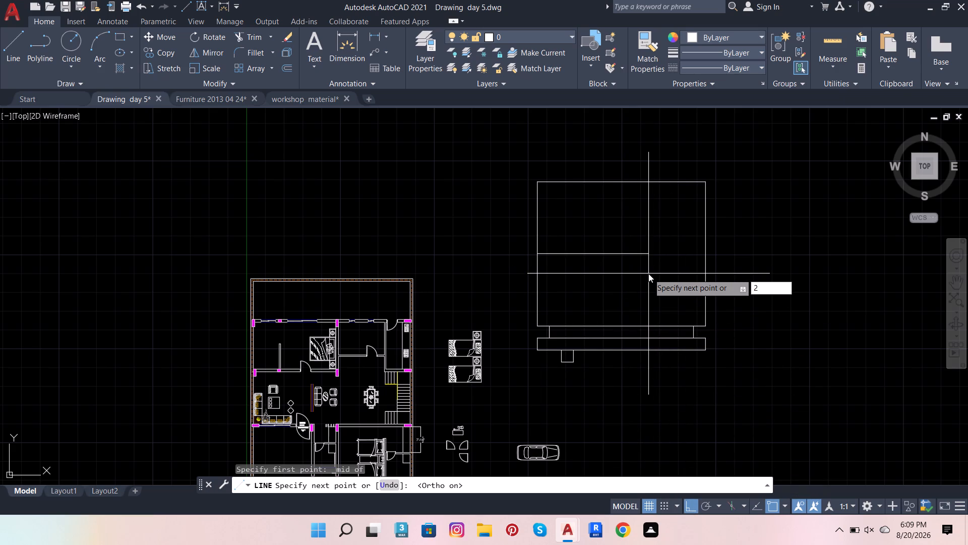
type("'2")
key("Return")
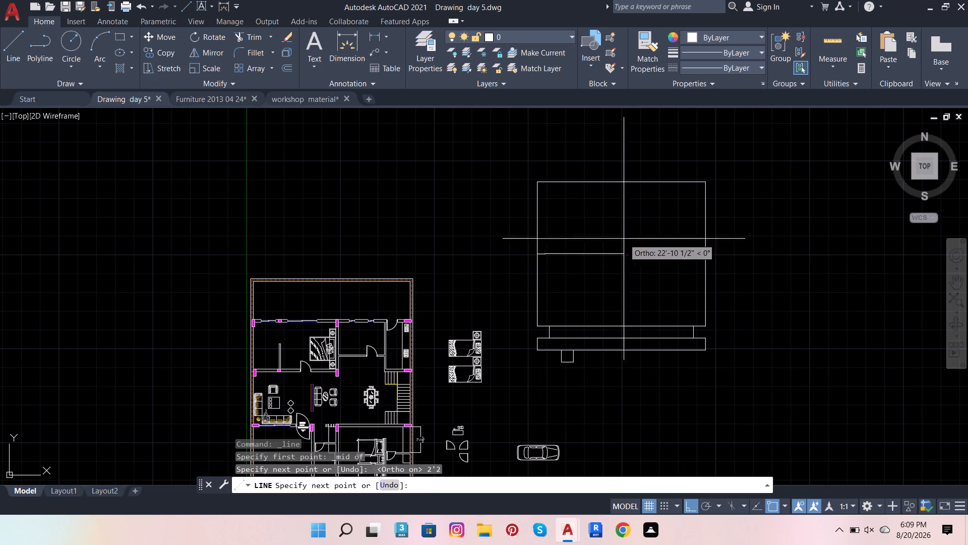
key("Escape")
Scale the refrigerator block down about the reference line's west end until its width matches the 2'2" line.
scroll(558, 224, "up", 2)
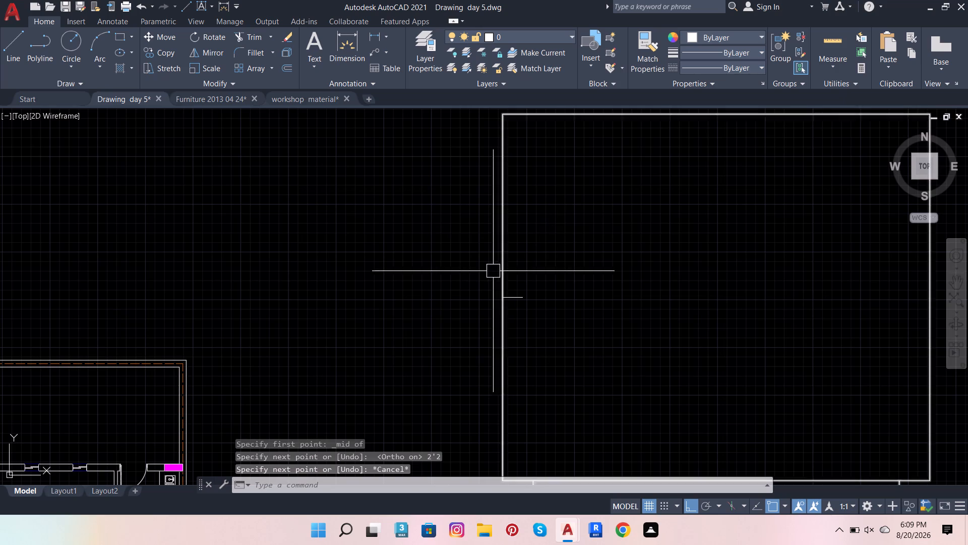
left_click(500, 270)
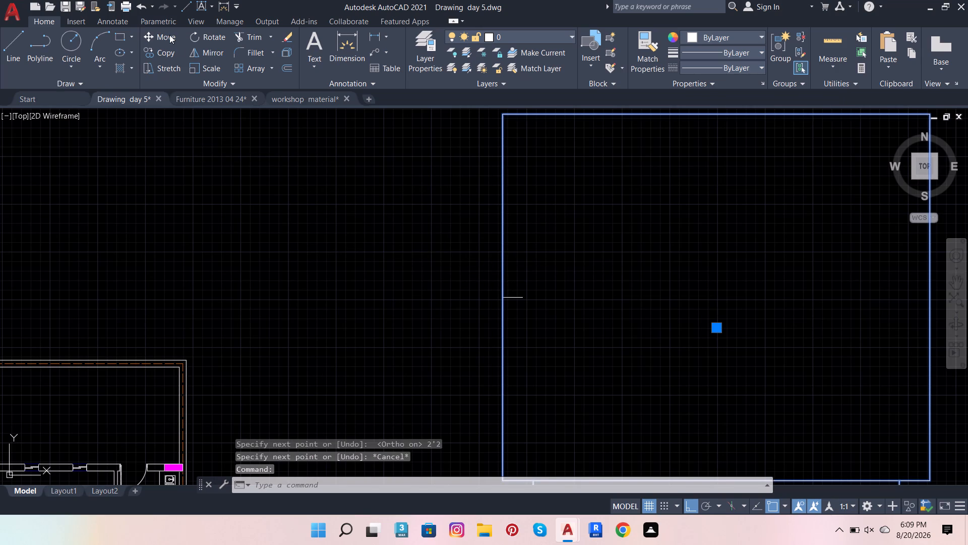
left_click(208, 69)
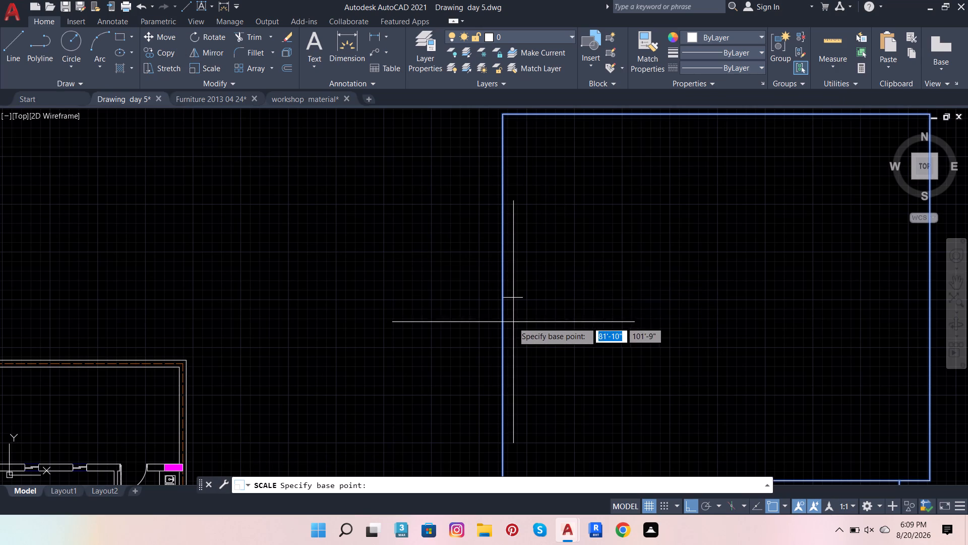
left_click(505, 298)
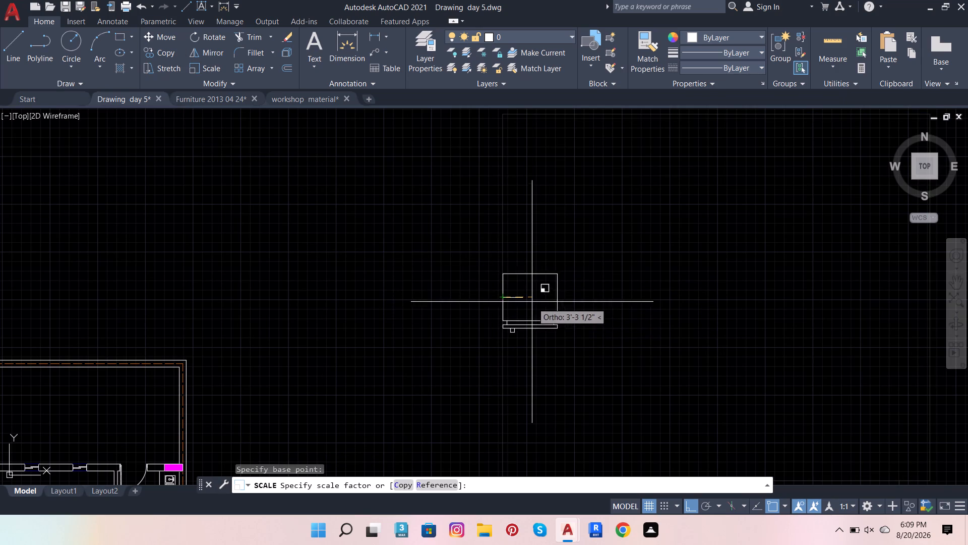
scroll(529, 296, "up", 4)
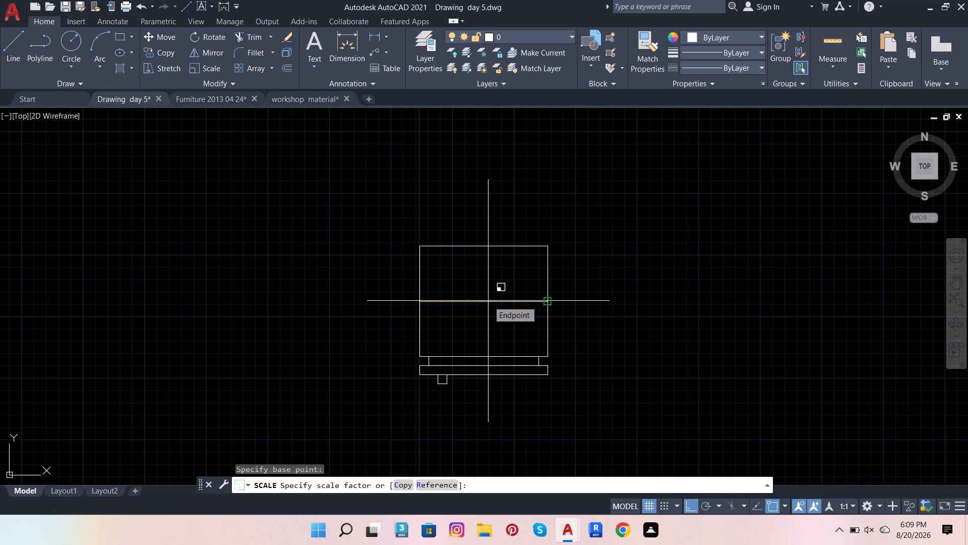
scroll(487, 301, "up", 2)
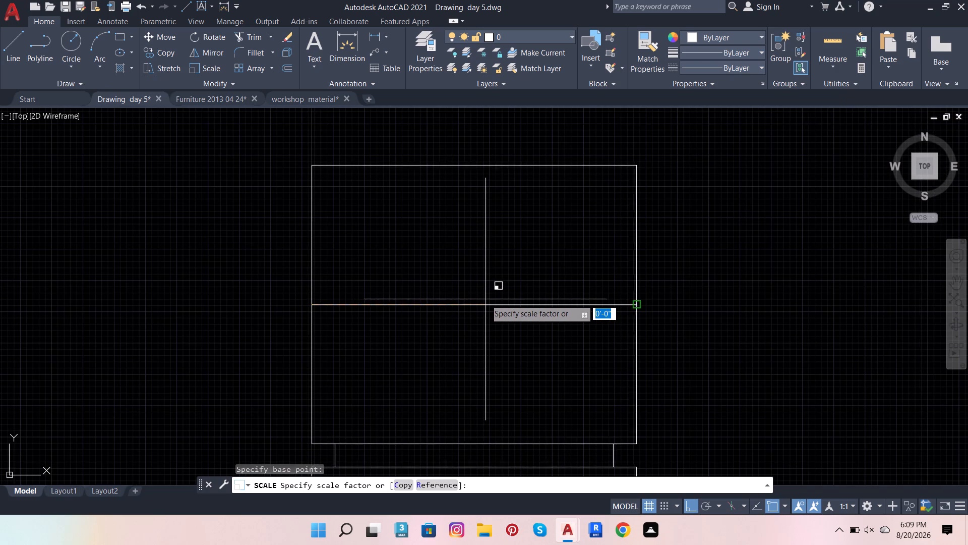
left_click(486, 299)
scroll(466, 310, "down", 3)
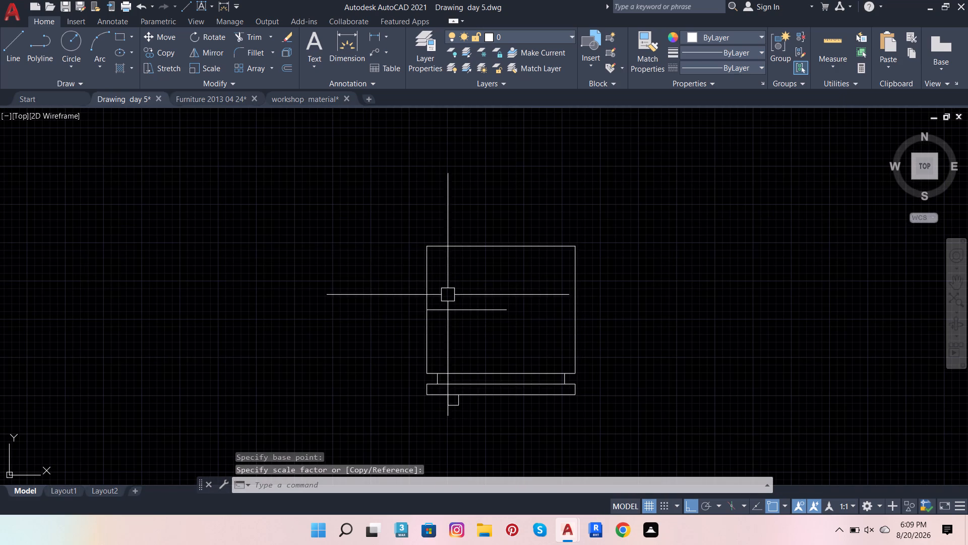
left_click(431, 283)
left_click(220, 70)
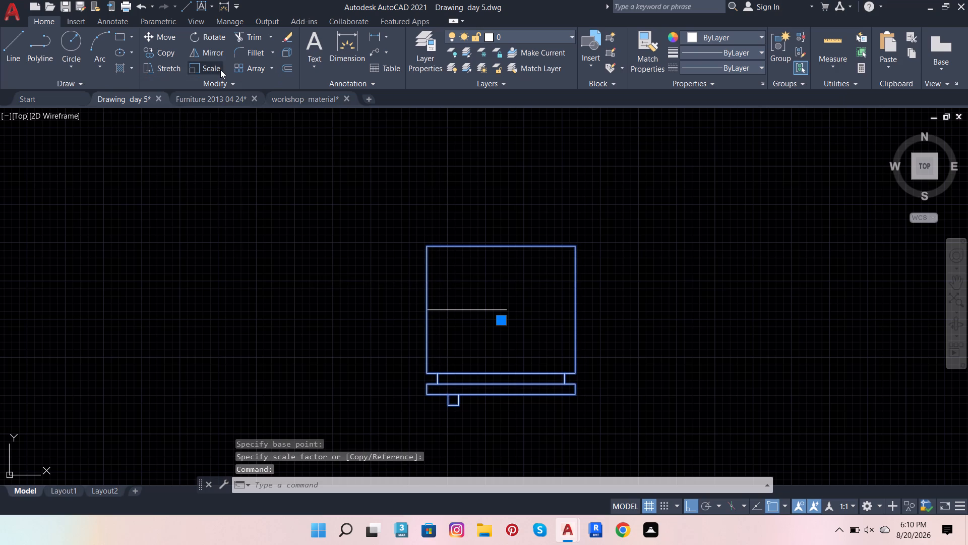
left_click(427, 308)
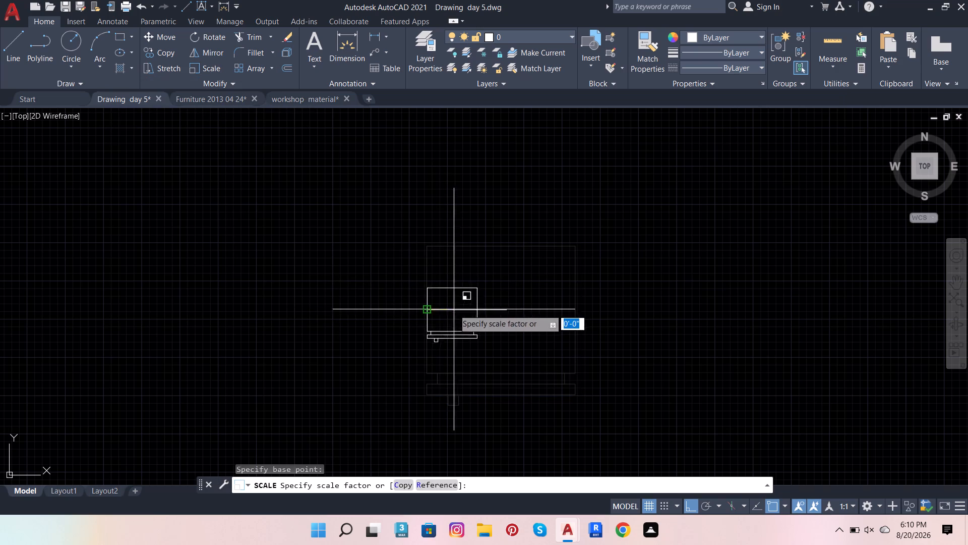
scroll(467, 316, "up", 2)
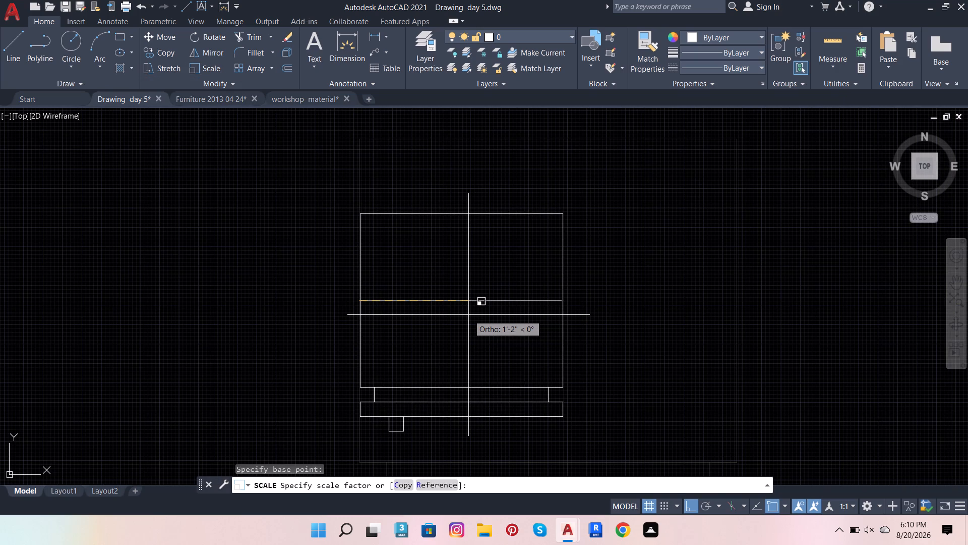
left_click(467, 314)
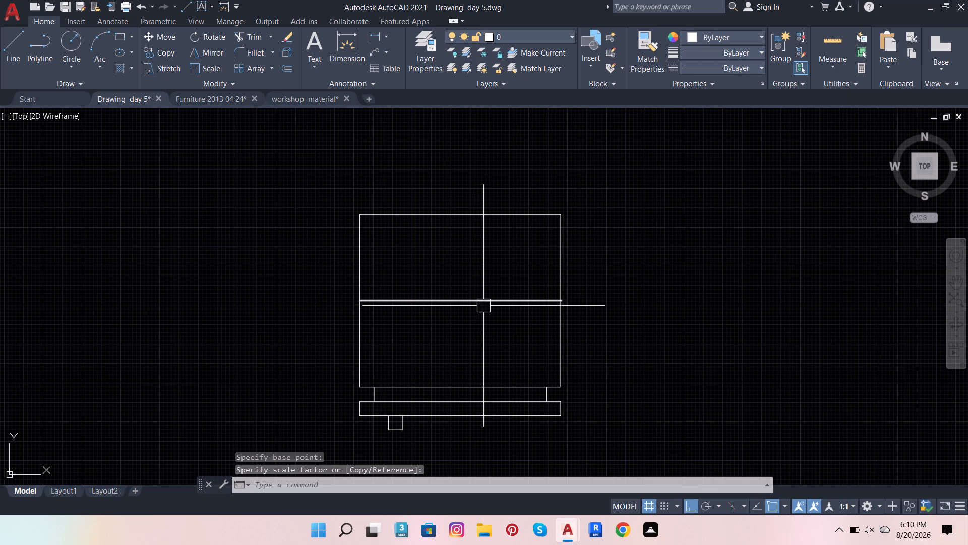
Delete the 2'2" reference line across the refrigerator.
left_click(483, 306)
scroll(508, 285, "up", 4)
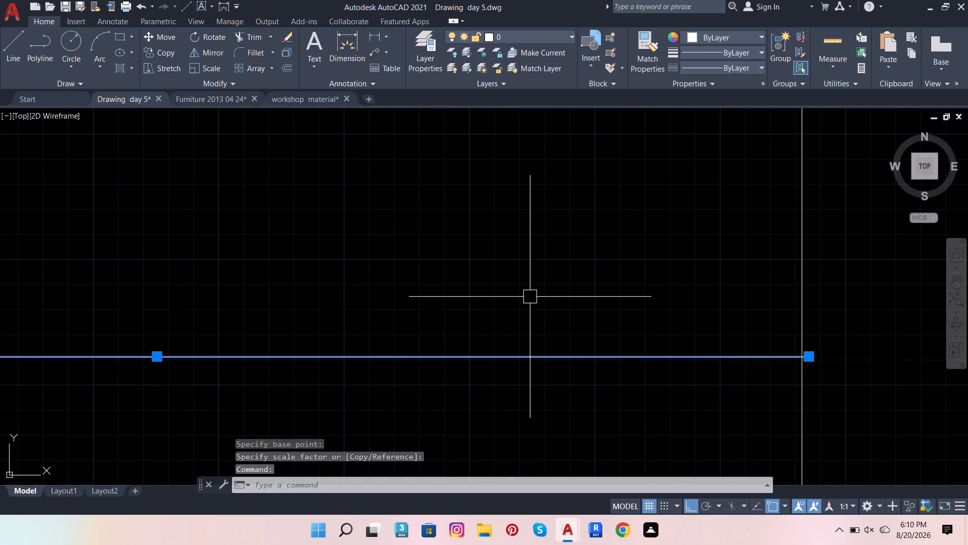
key("Delete")
Rotate the refrigerator block 270° about its northeast corner so its door faces west.
scroll(564, 321, "down", 7)
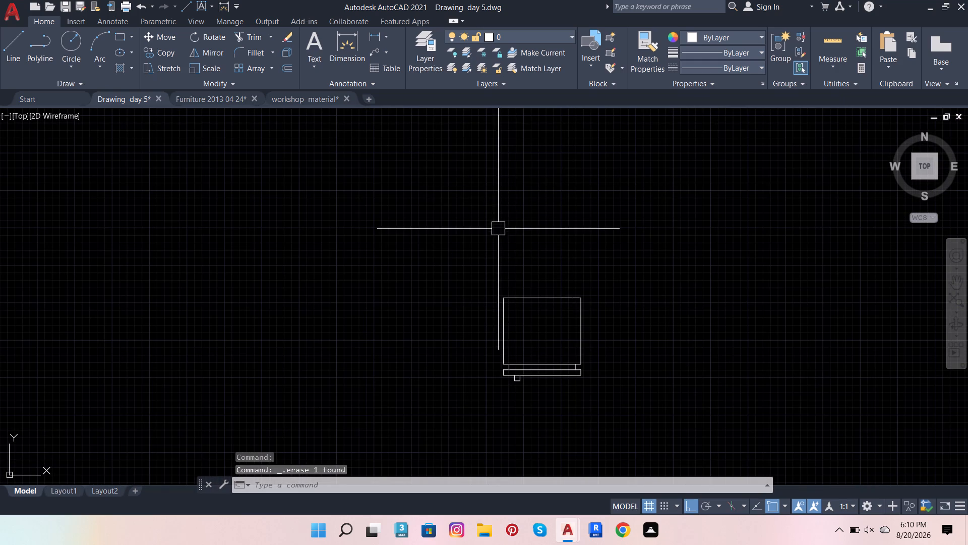
left_click(485, 246)
left_click(649, 417)
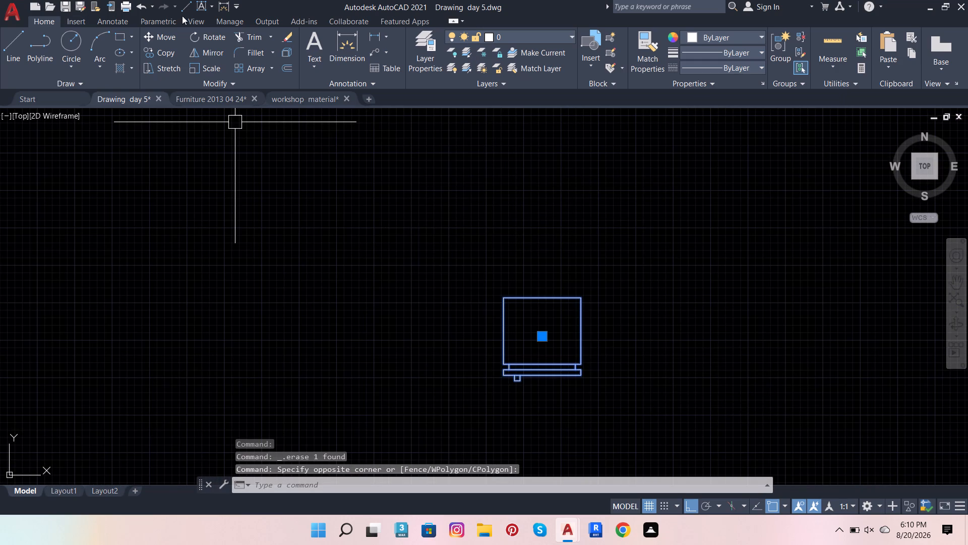
left_click(202, 31)
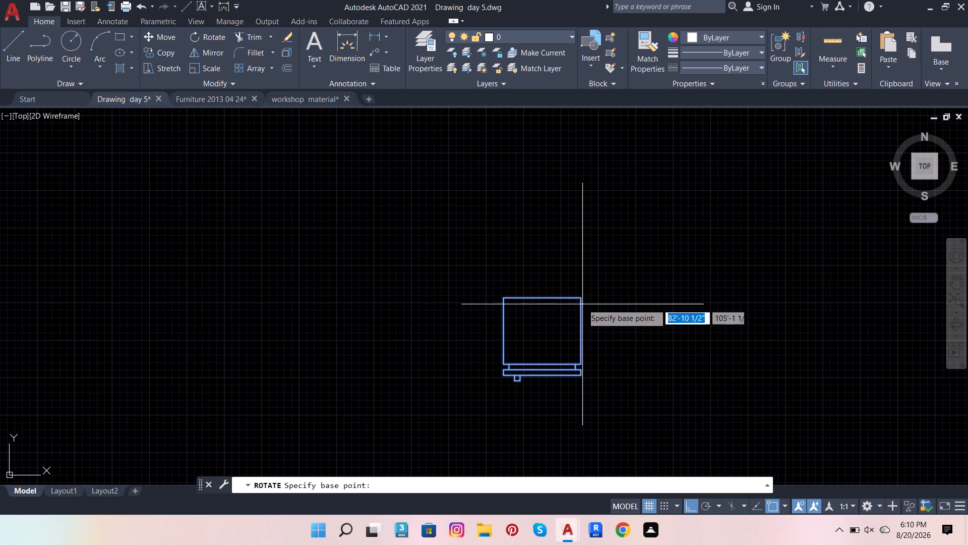
left_click(583, 299)
left_click(597, 381)
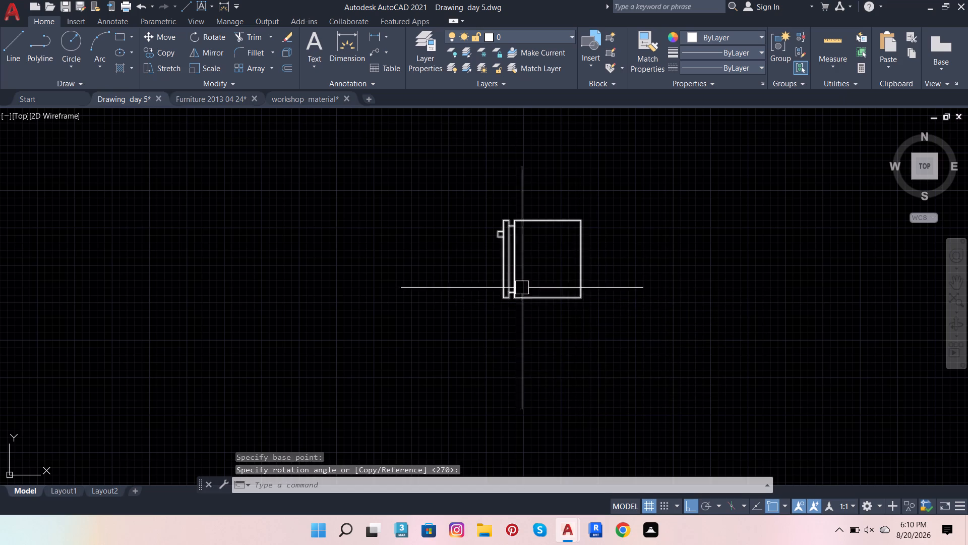
Move the refrigerator by its southeast corner into the kitchen's southeast corner, at the wall above the magenta column and below the cooktop.
scroll(428, 229, "down", 2)
left_click_drag(441, 201, 478, 281)
left_click(495, 298)
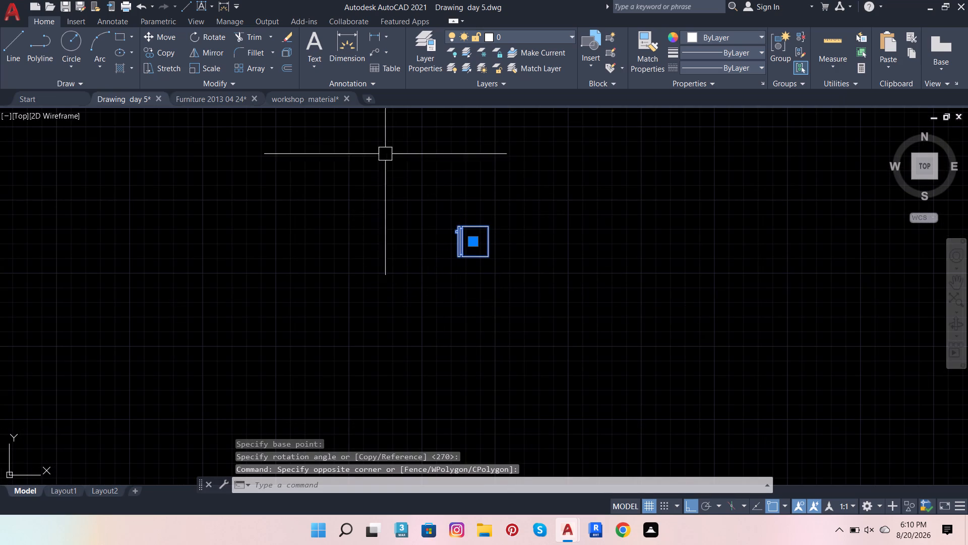
left_click_drag(153, 38, 167, 43)
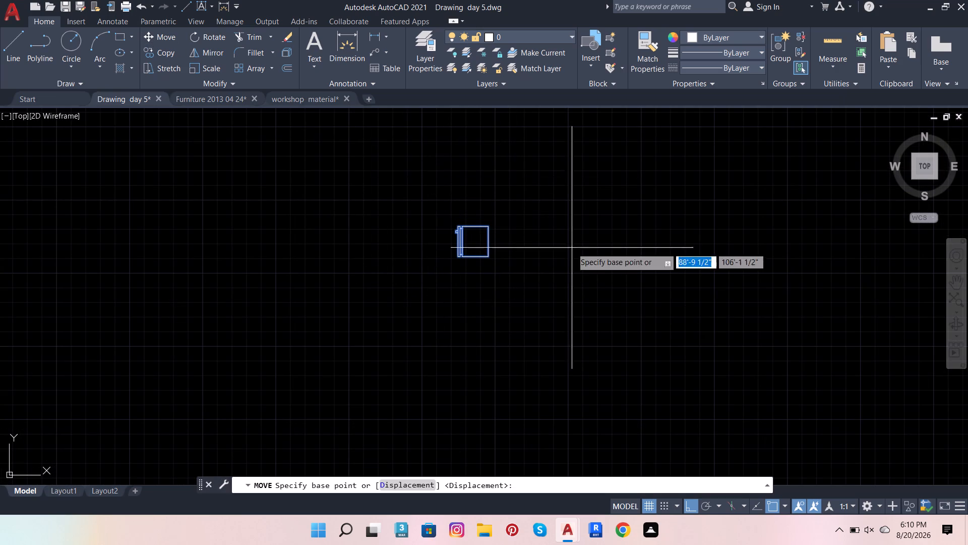
left_click(489, 255)
scroll(579, 248, "down", 2)
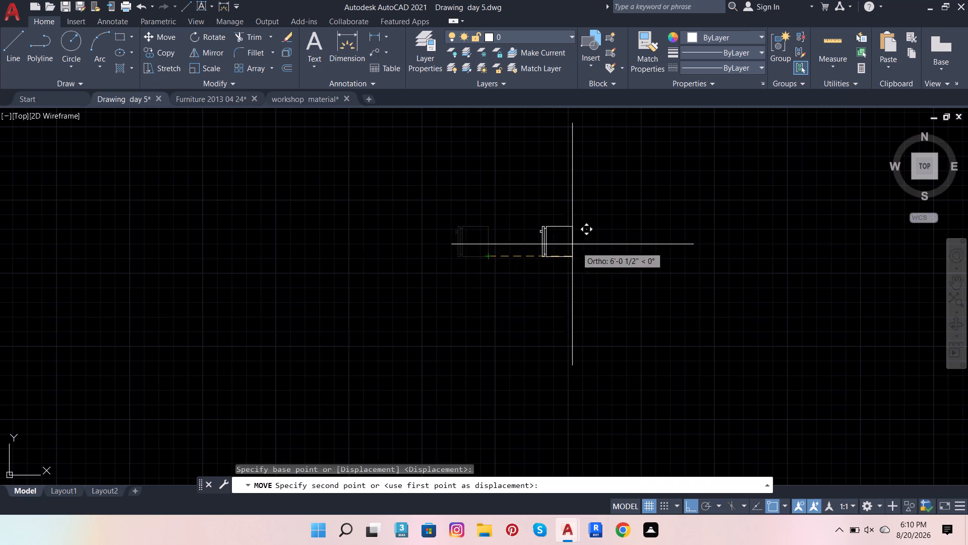
scroll(580, 248, "down", 2)
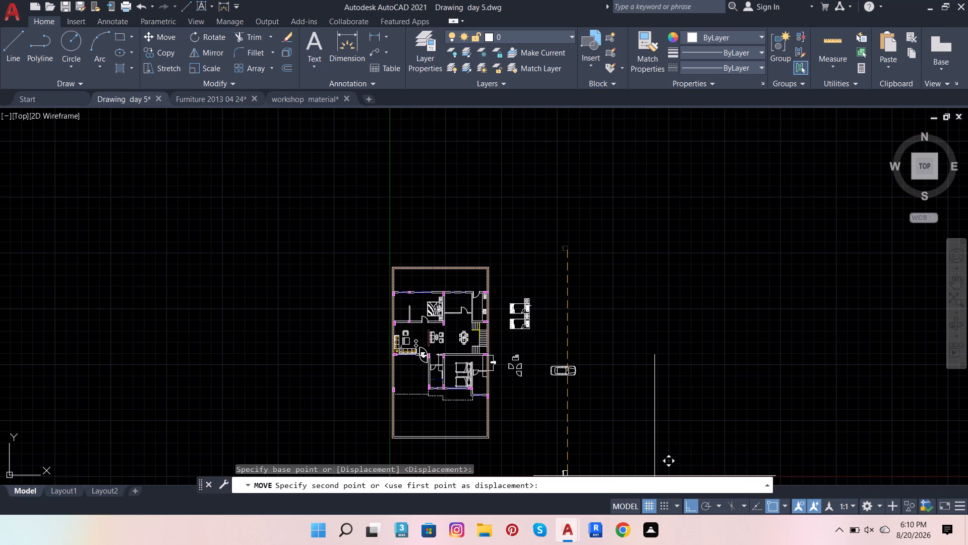
left_click(685, 504)
scroll(479, 346, "up", 3)
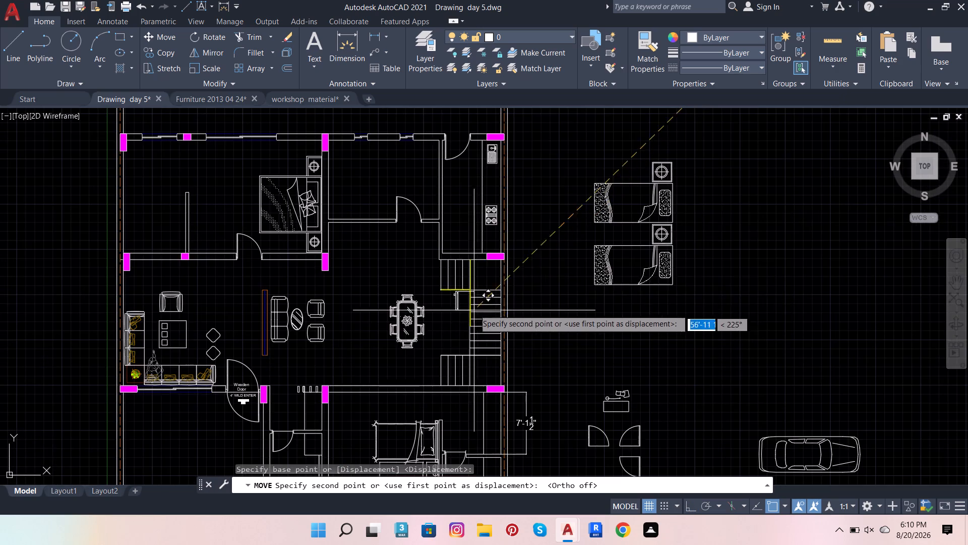
scroll(483, 255, "up", 4)
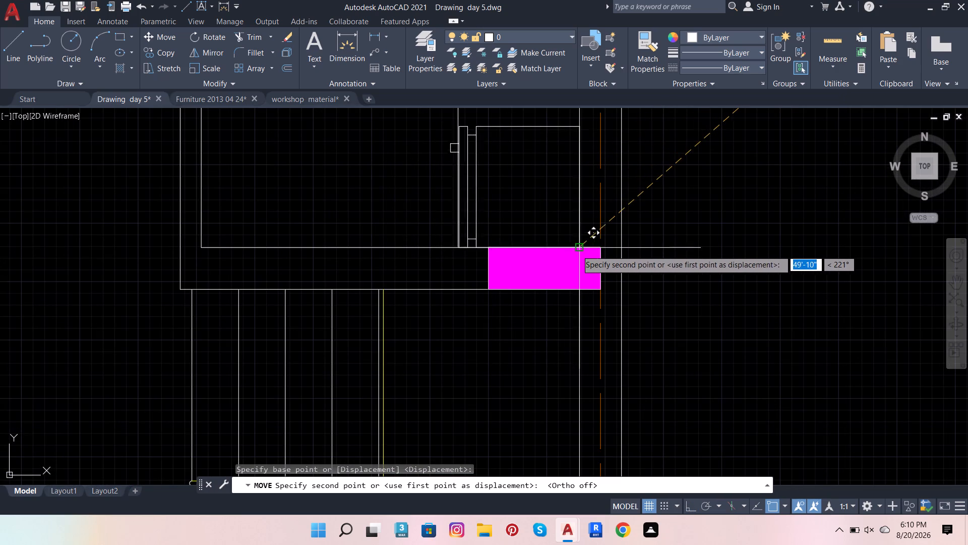
left_click(579, 245)
scroll(534, 300, "down", 1)
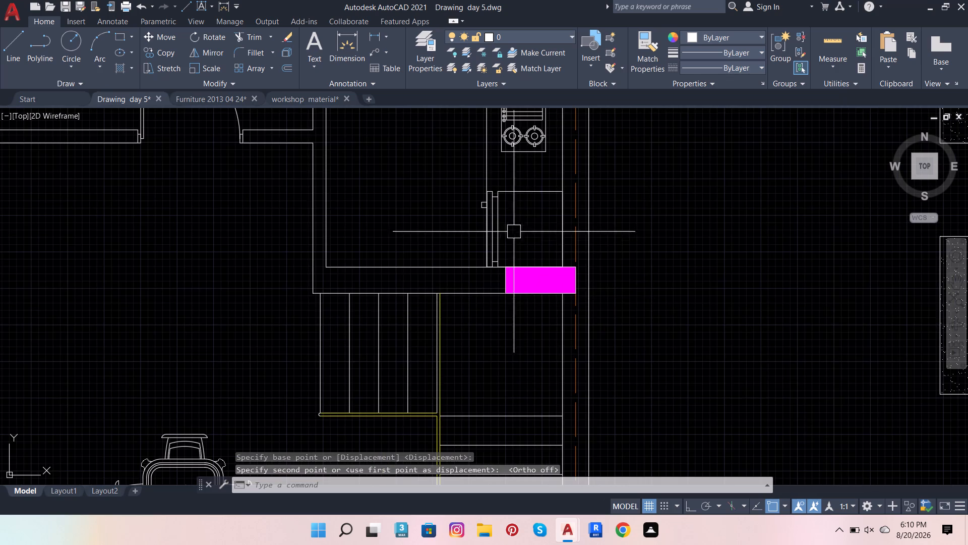
Move the refrigerator block about 1/2" straight north, off the kitchen's south wall, with Ortho on.
scroll(506, 217, "up", 2)
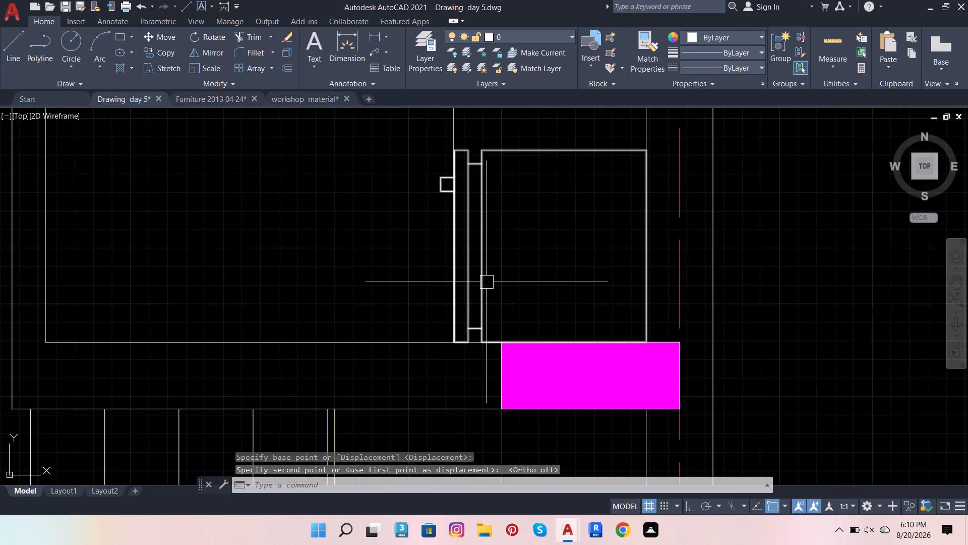
left_click(487, 282)
scroll(518, 266, "down", 2)
scroll(527, 254, "up", 4)
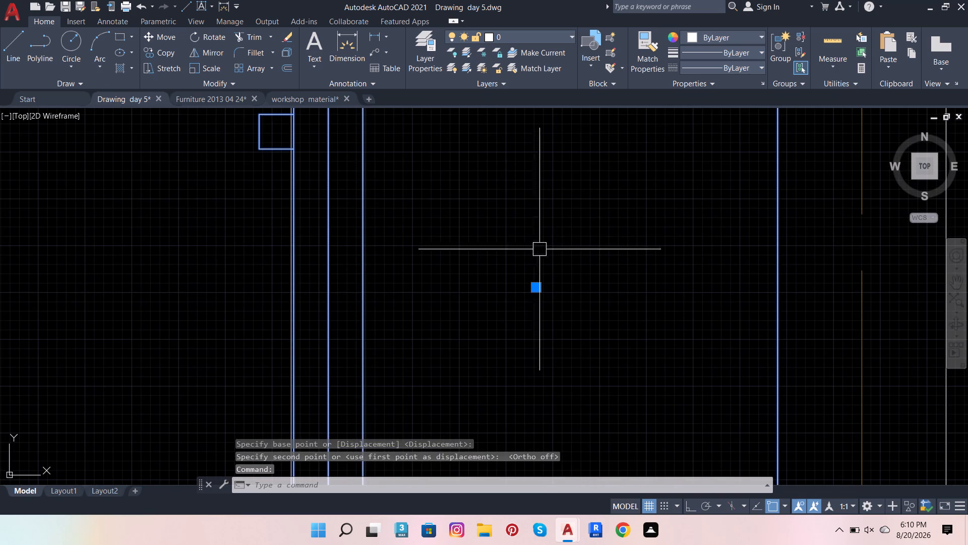
scroll(561, 238, "down", 1)
scroll(479, 276, "down", 1)
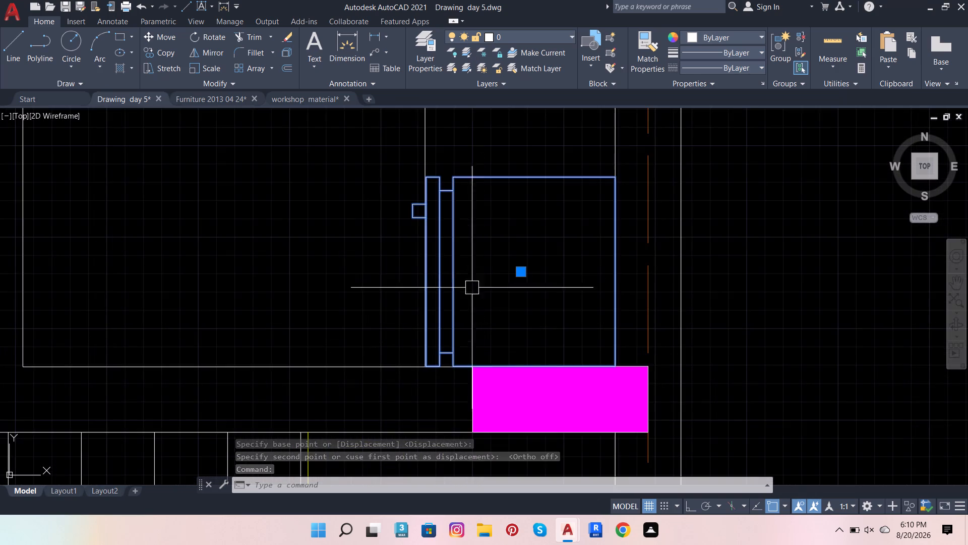
scroll(446, 355, "up", 3)
scroll(406, 395, "up", 3)
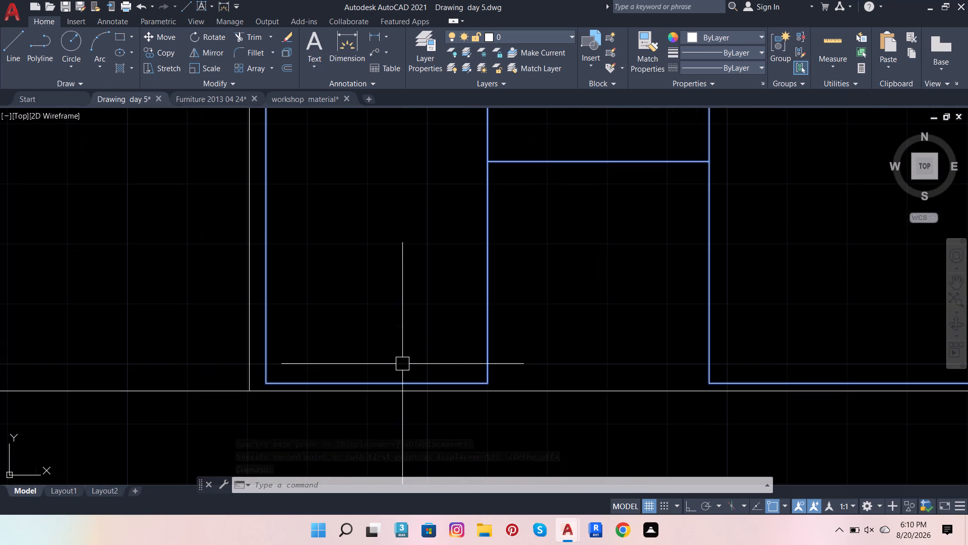
left_click(162, 35)
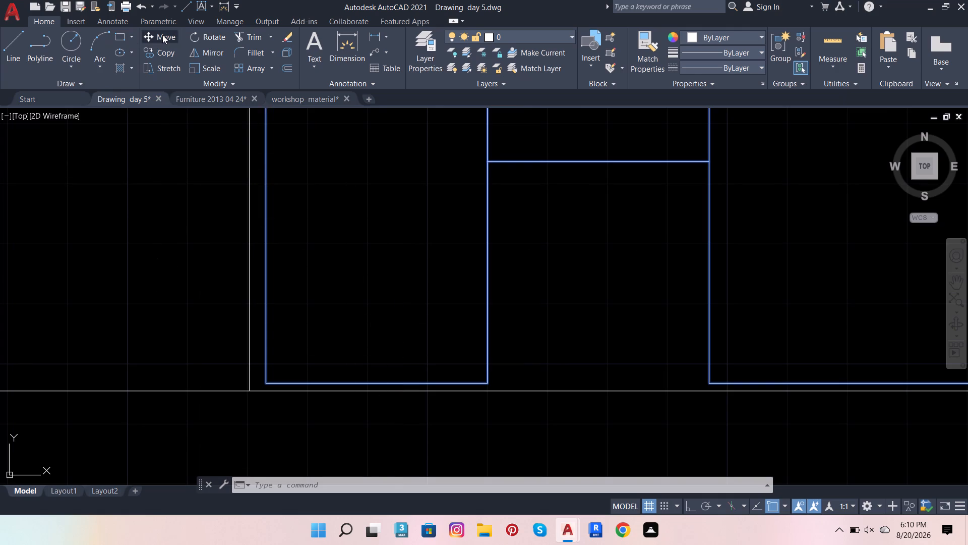
left_click(270, 380)
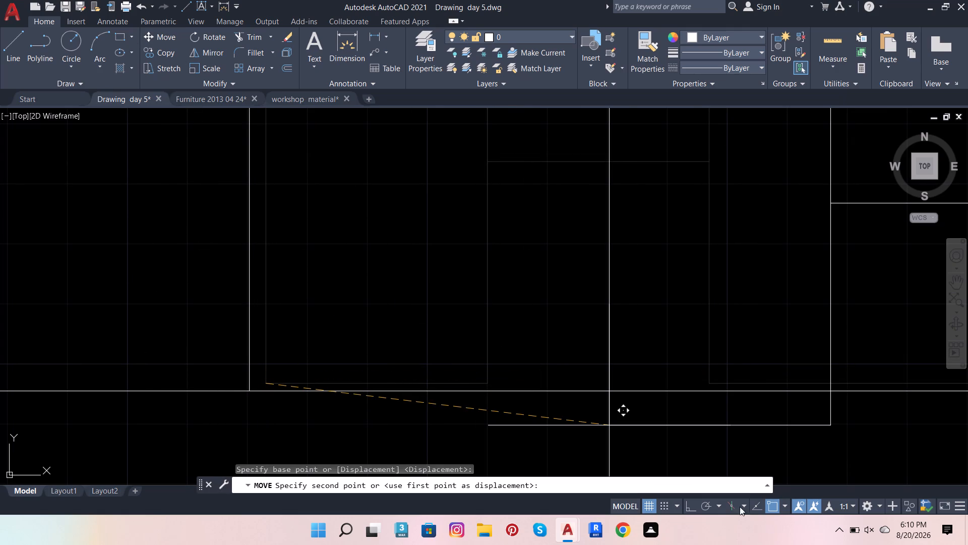
left_click(691, 509)
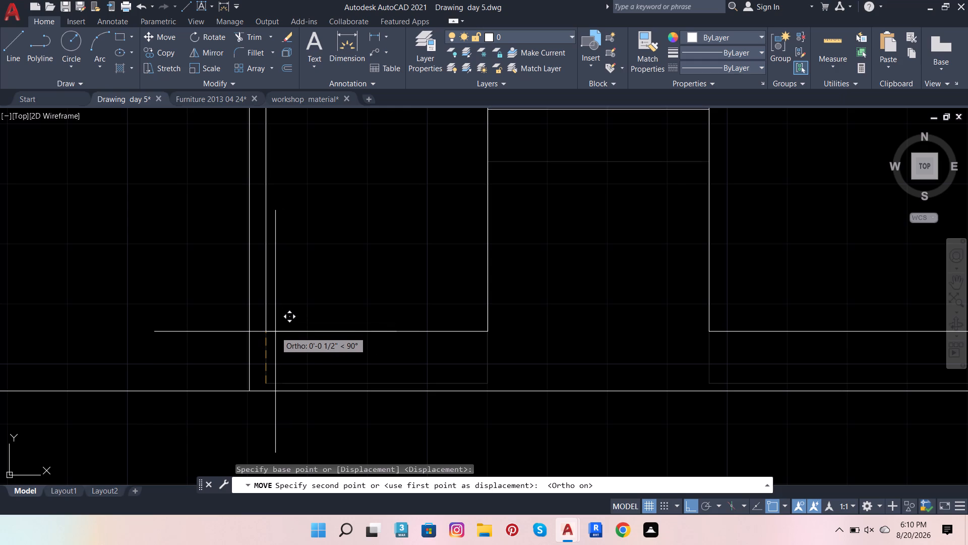
left_click(275, 332)
Move the refrigerator block slightly west by its door handle's northwest corner, leaving a small gap from the east wall.
scroll(266, 391, "down", 4)
scroll(269, 381, "up", 4)
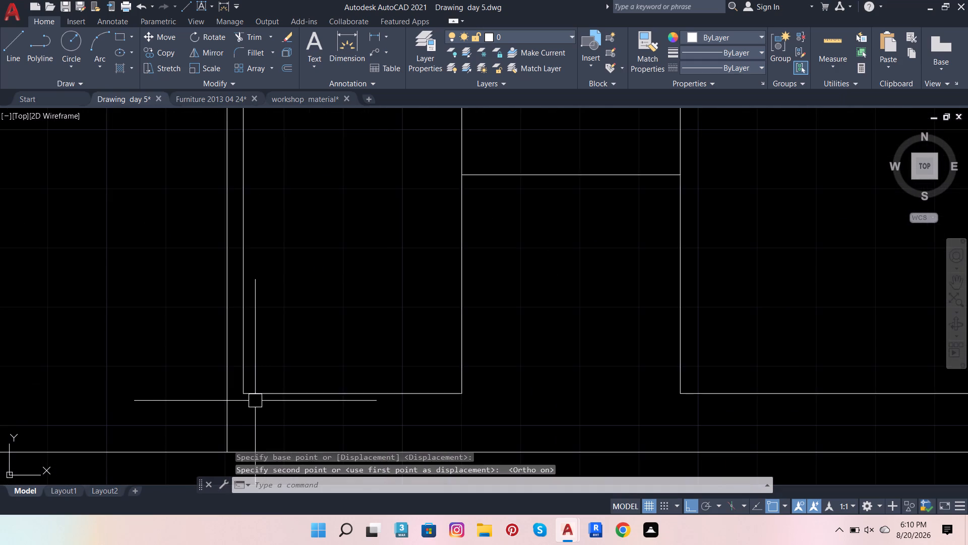
left_click(245, 394)
scroll(278, 274, "down", 3)
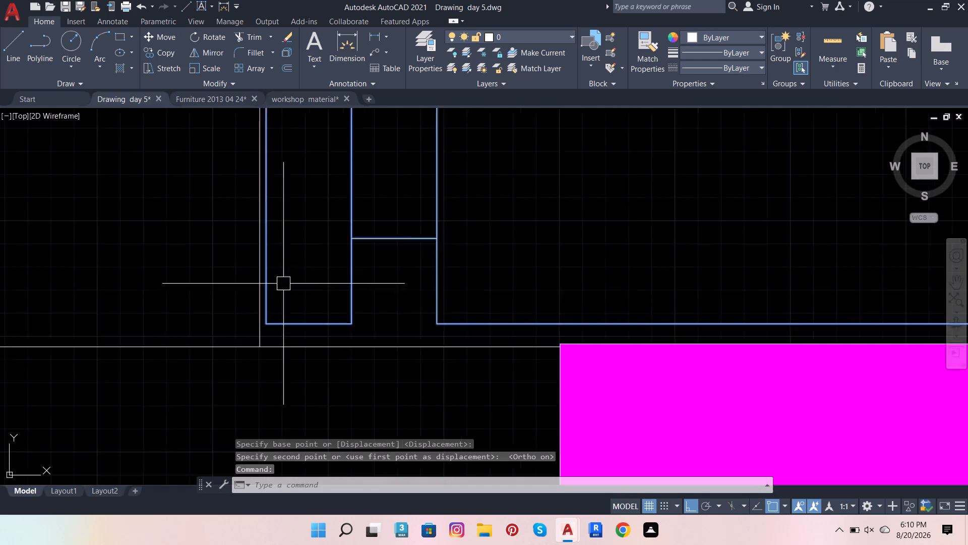
scroll(284, 286, "down", 3)
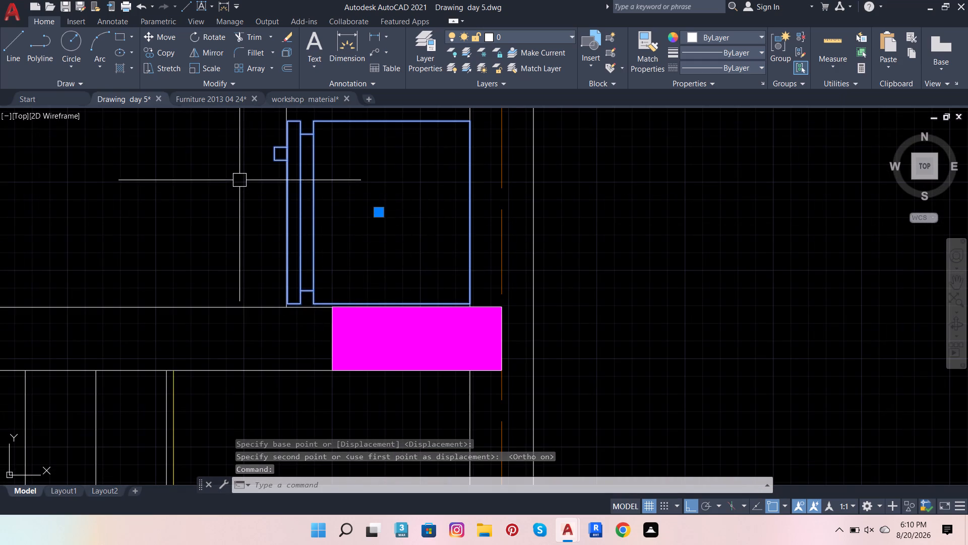
scroll(240, 180, "up", 1)
scroll(253, 231, "down", 3)
scroll(257, 193, "up", 3)
scroll(276, 263, "up", 3)
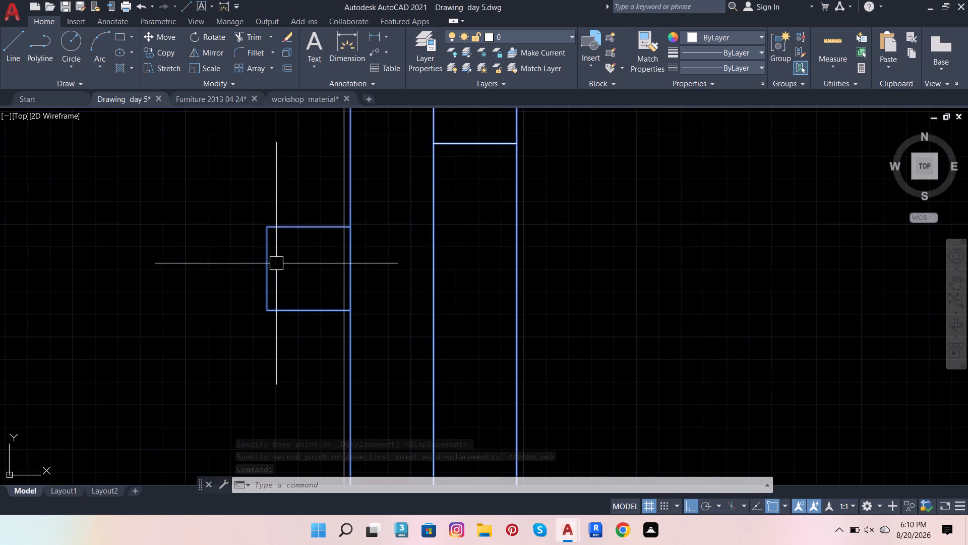
left_click(272, 231)
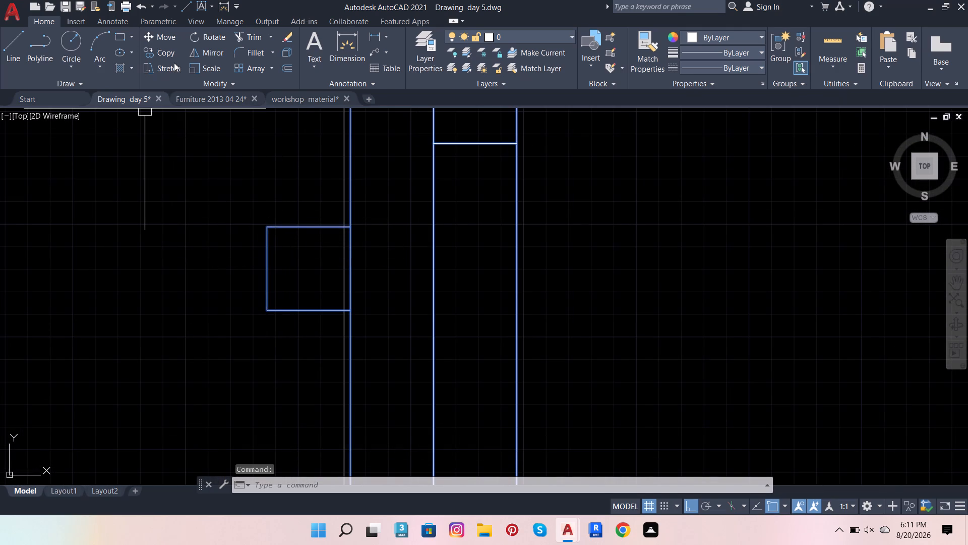
left_click(169, 34)
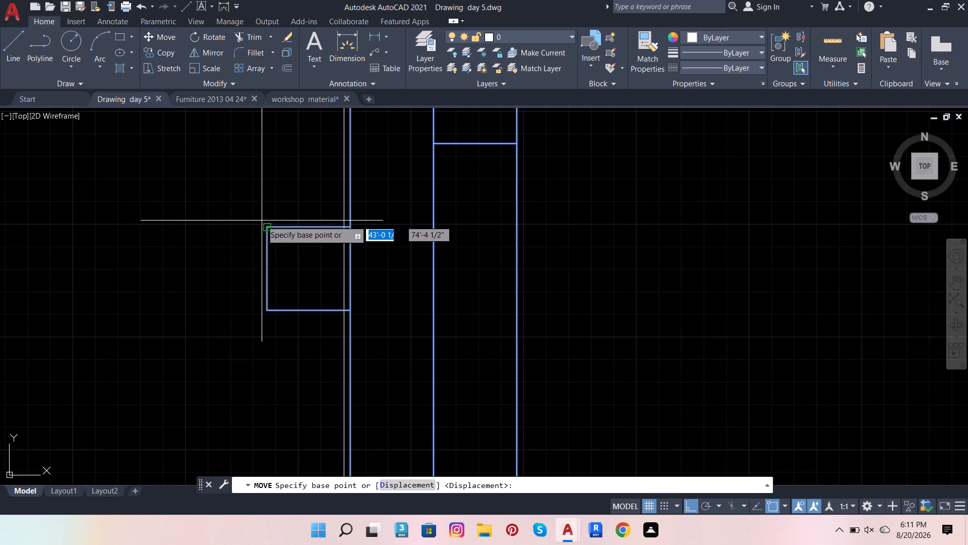
left_click(264, 226)
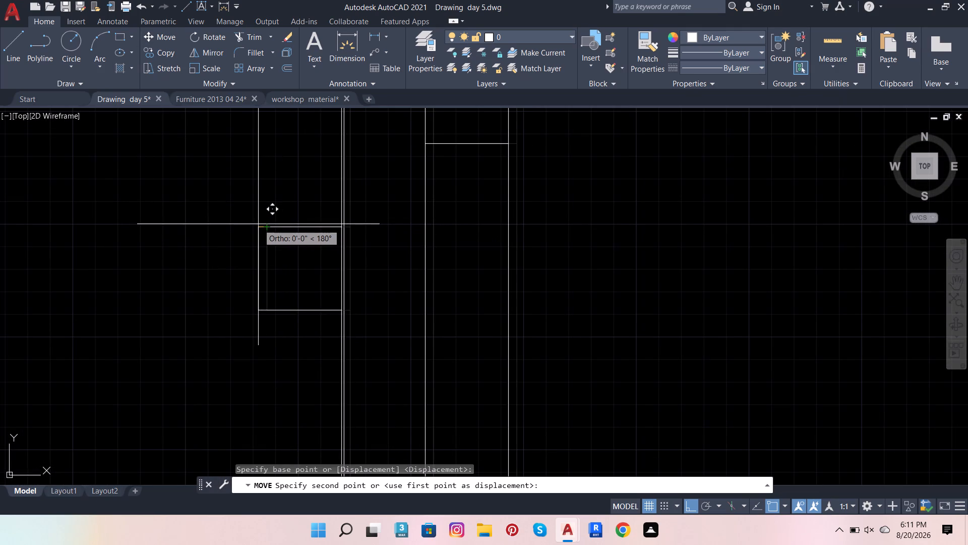
left_click(260, 225)
Examine the refrigerator's clearances to the east wall, the south wall and the magenta column.
scroll(269, 232, "down", 4)
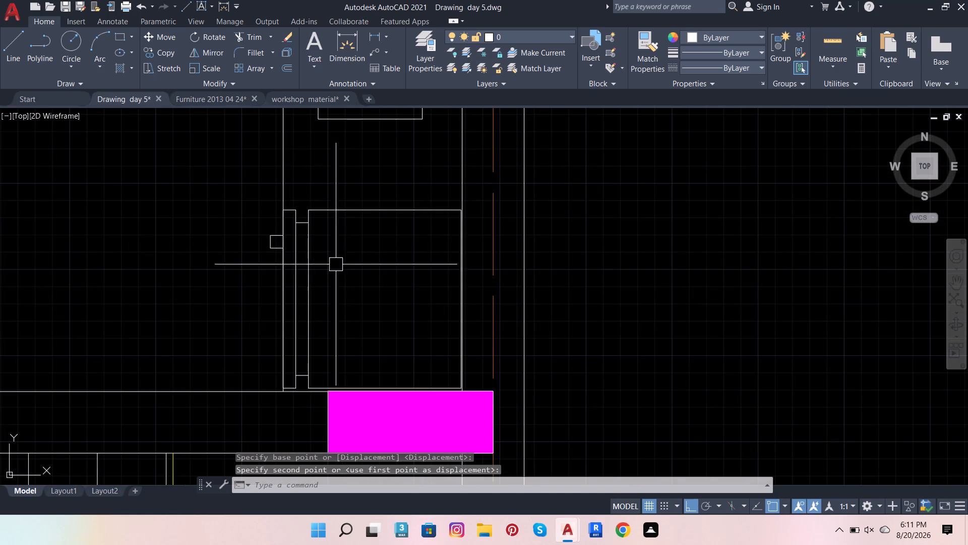
scroll(434, 274, "up", 1)
scroll(452, 269, "down", 2)
scroll(447, 305, "up", 3)
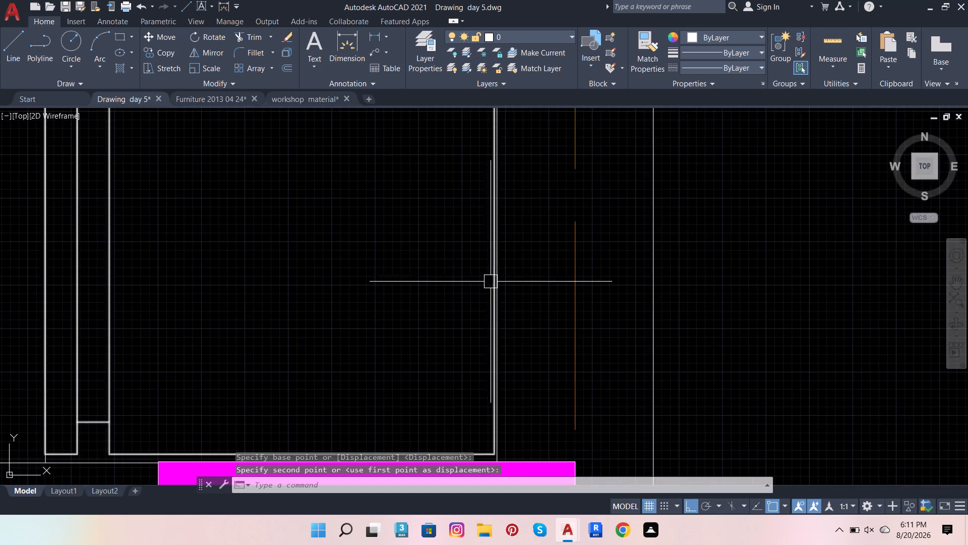
scroll(492, 281, "down", 2)
scroll(408, 338, "up", 2)
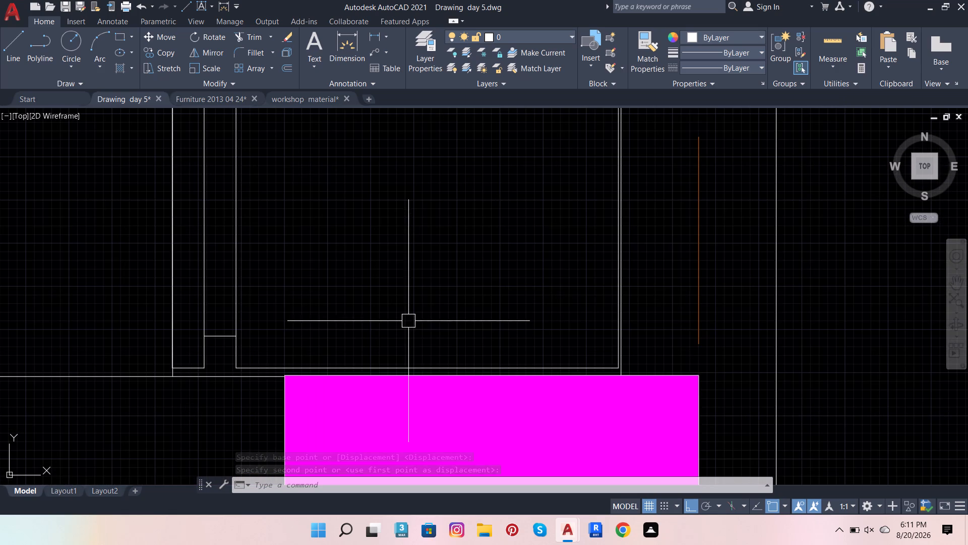
scroll(425, 328, "down", 3)
scroll(361, 247, "up", 5)
scroll(383, 268, "down", 3)
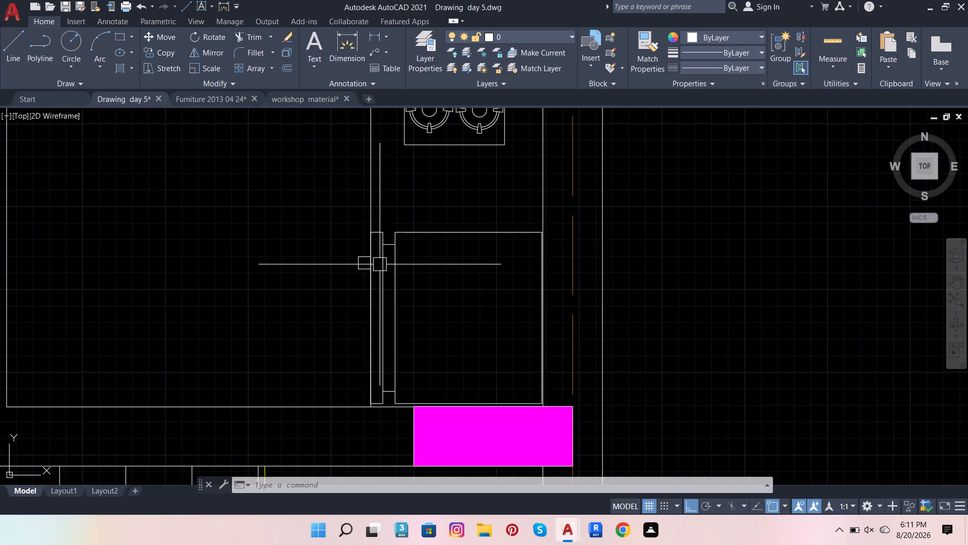
Delete the 7'-1 1/2" dimension outside the east wall, beside the twin-bed bedroom.
scroll(380, 264, "down", 6)
scroll(422, 298, "down", 3)
scroll(429, 306, "up", 3)
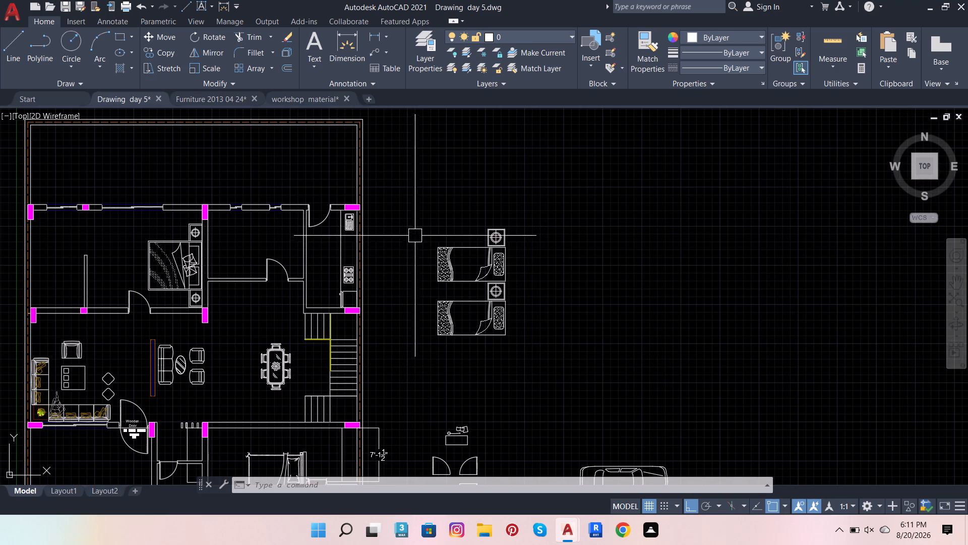
left_click(409, 221)
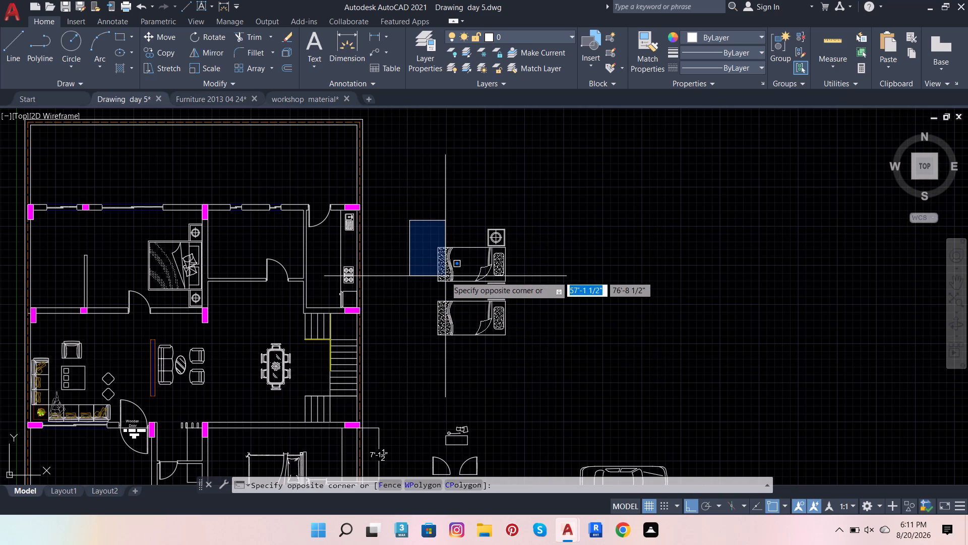
key("Escape")
left_click(384, 434)
scroll(461, 309, "down", 3)
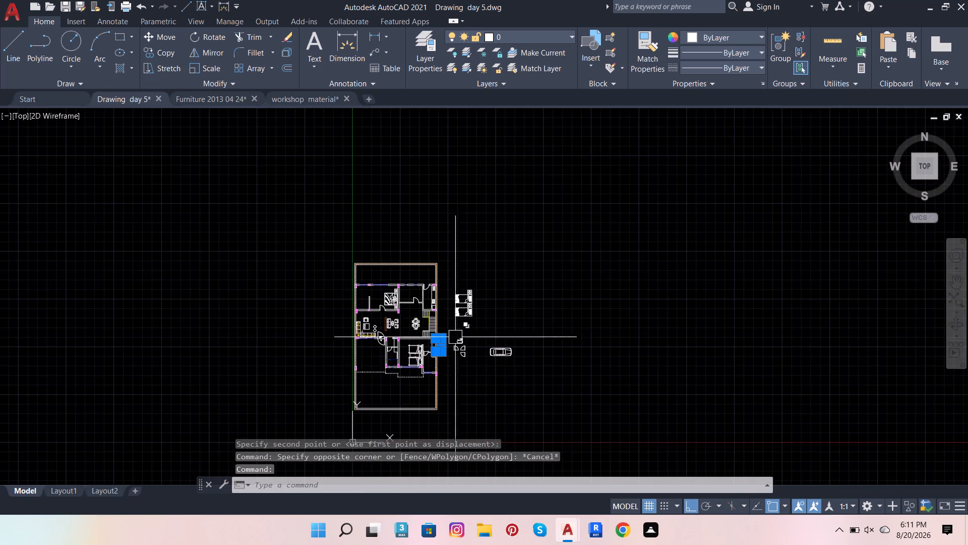
scroll(419, 414, "up", 3)
scroll(444, 388, "down", 1)
scroll(480, 270, "up", 2)
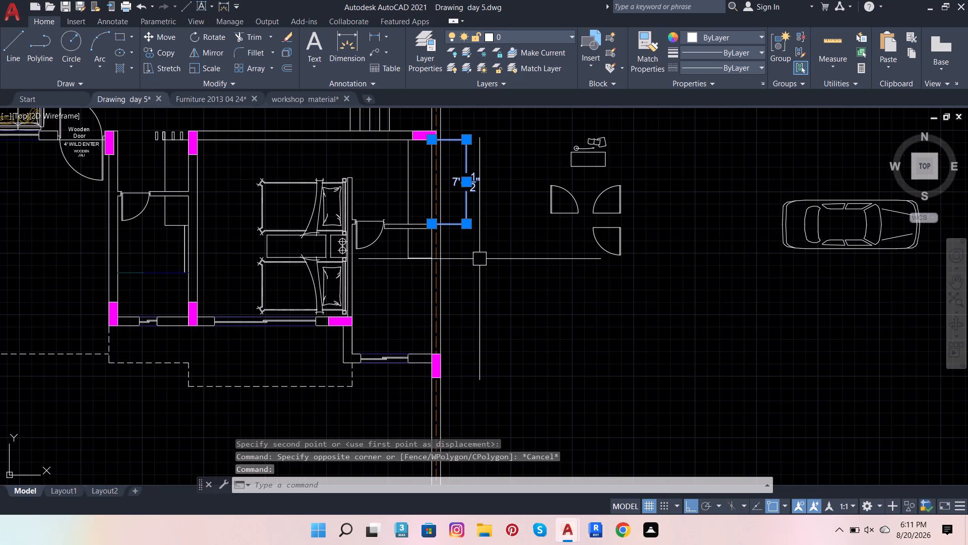
key("Delete")
Offset the vertical line just southwest of the magenta column, in the room with the twin beds, 1' east toward the outer wall.
scroll(384, 199, "up", 1)
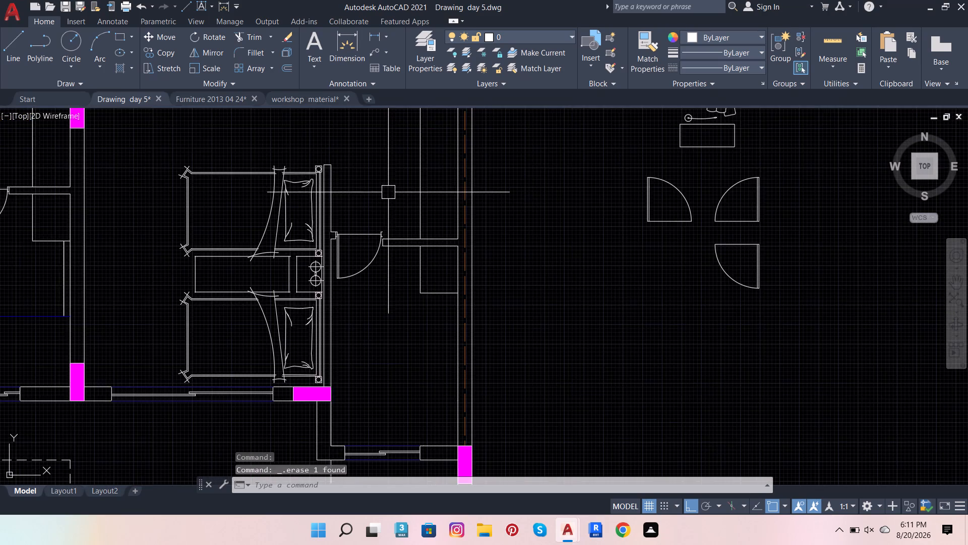
scroll(406, 209, "down", 3)
scroll(412, 175, "up", 4)
scroll(411, 276, "up", 2)
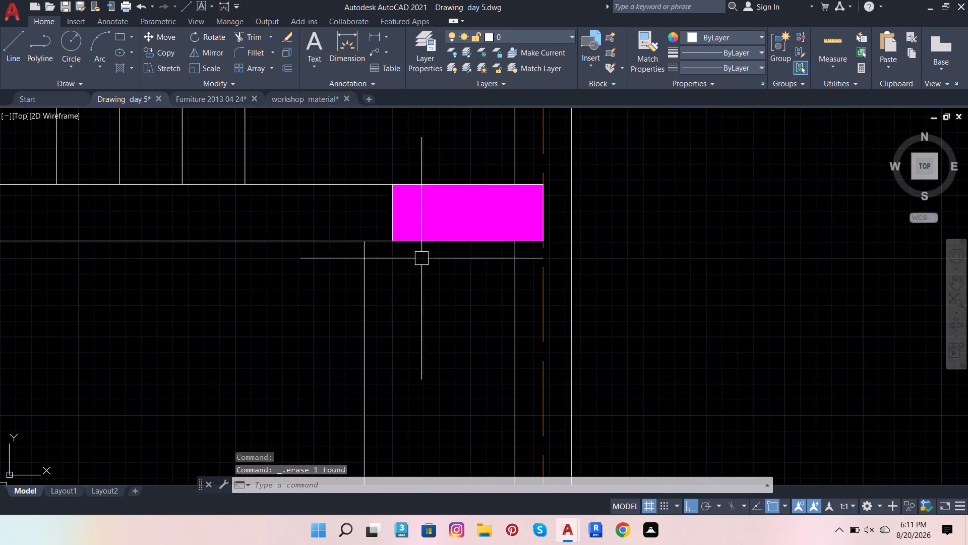
scroll(439, 236, "down", 3)
scroll(439, 236, "up", 1)
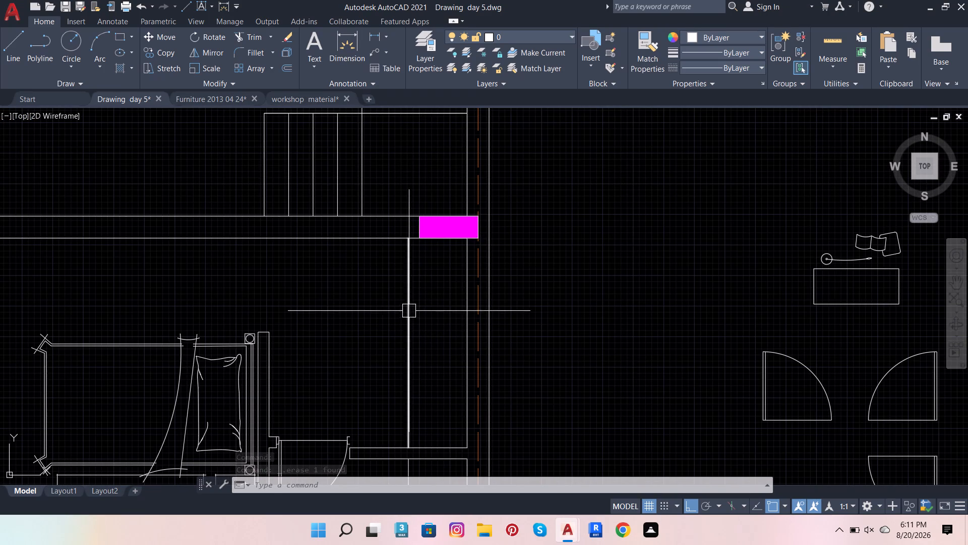
left_click(413, 286)
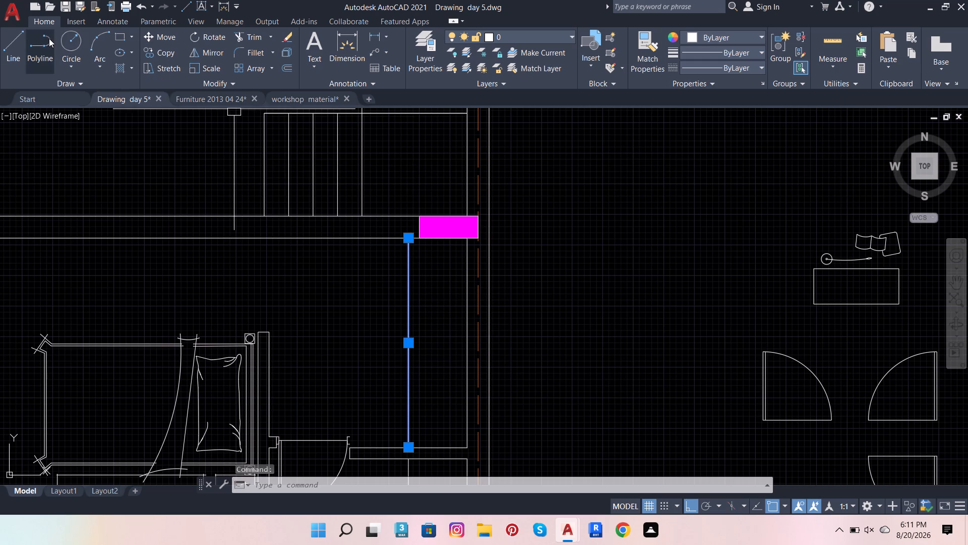
left_click(287, 66)
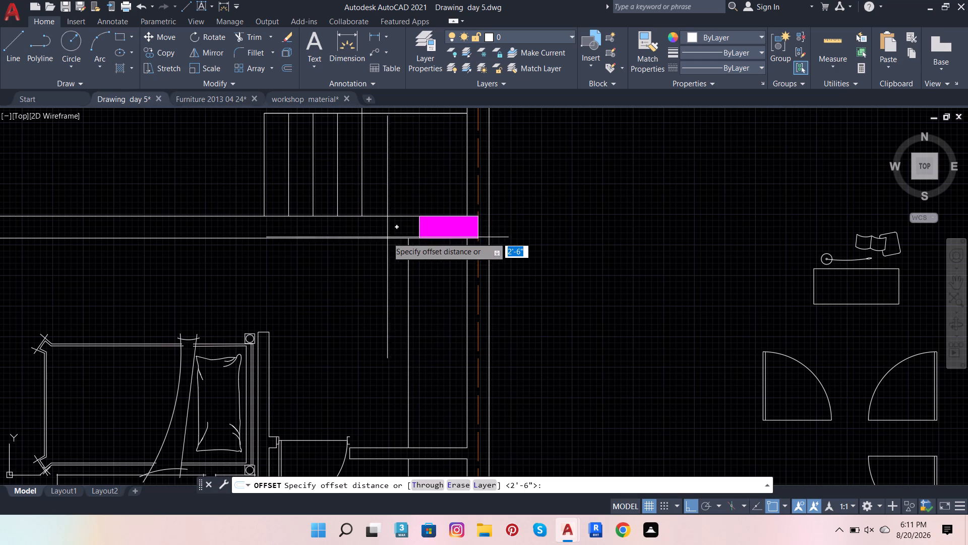
left_click(410, 240)
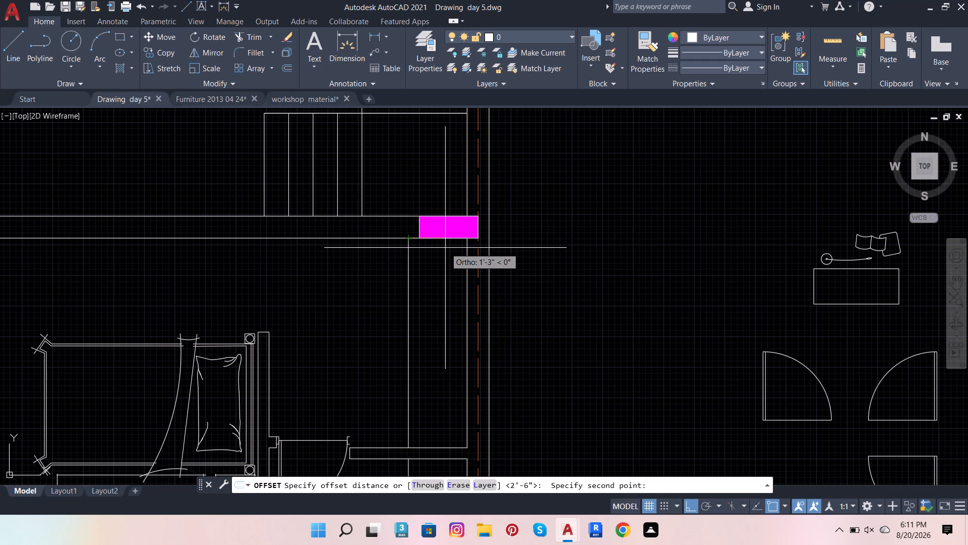
key("1")
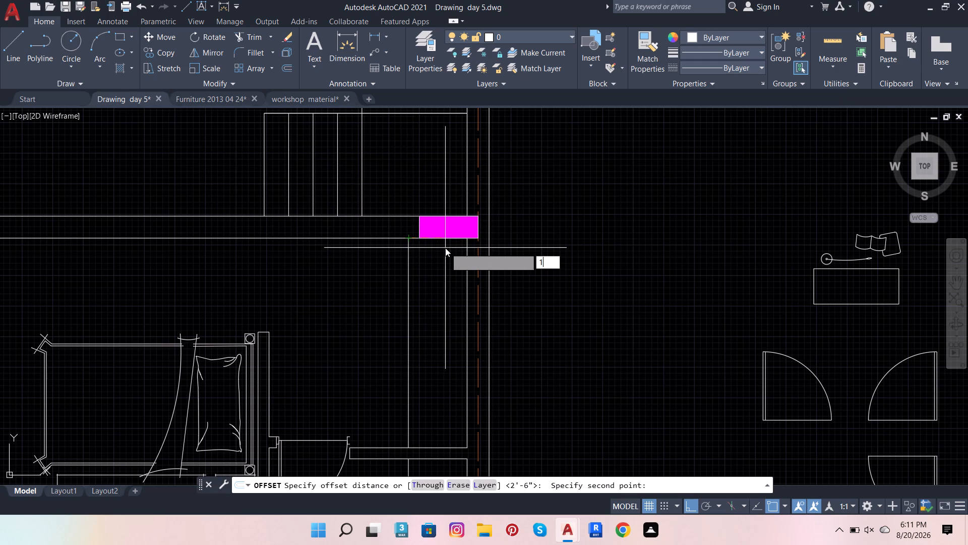
key("apostrophe")
key("Return")
left_click(445, 248)
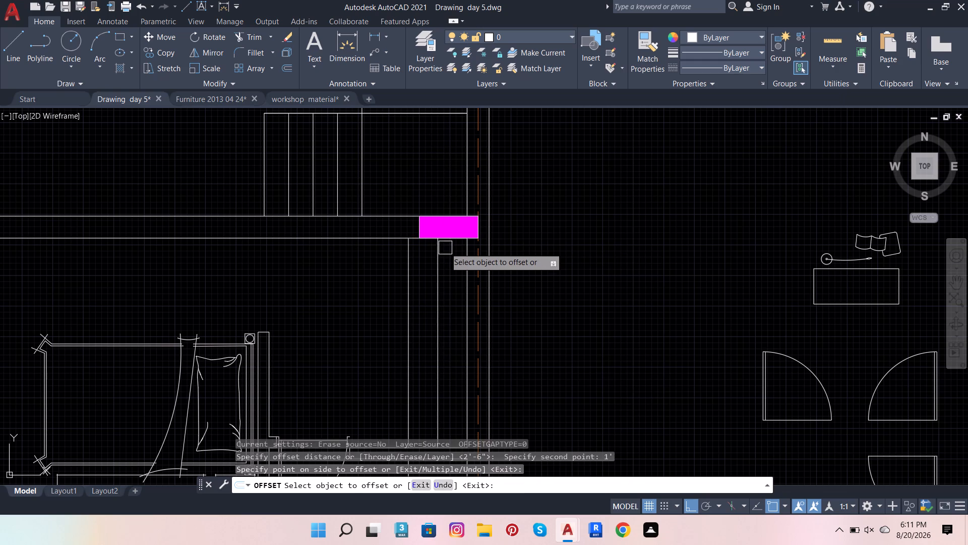
left_click(435, 265)
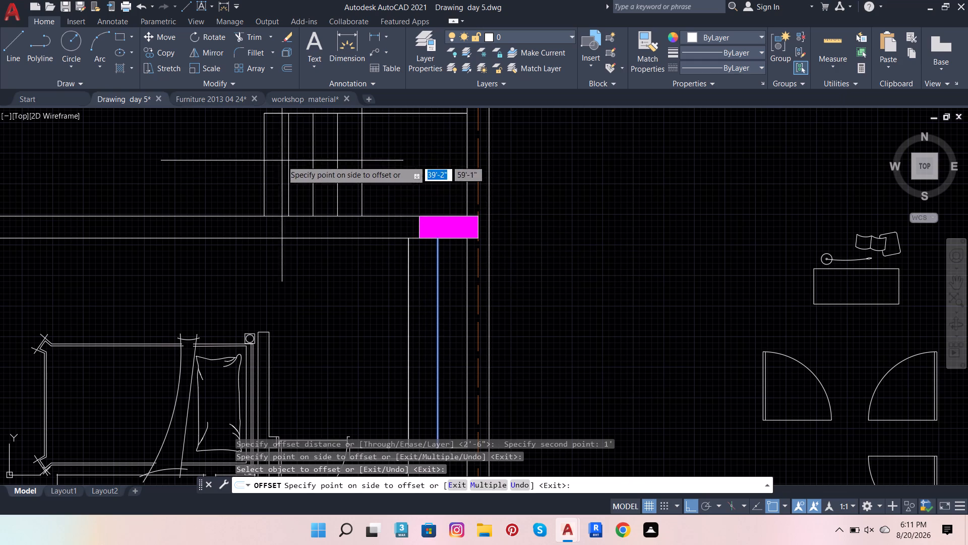
key("Escape")
key("Escape")
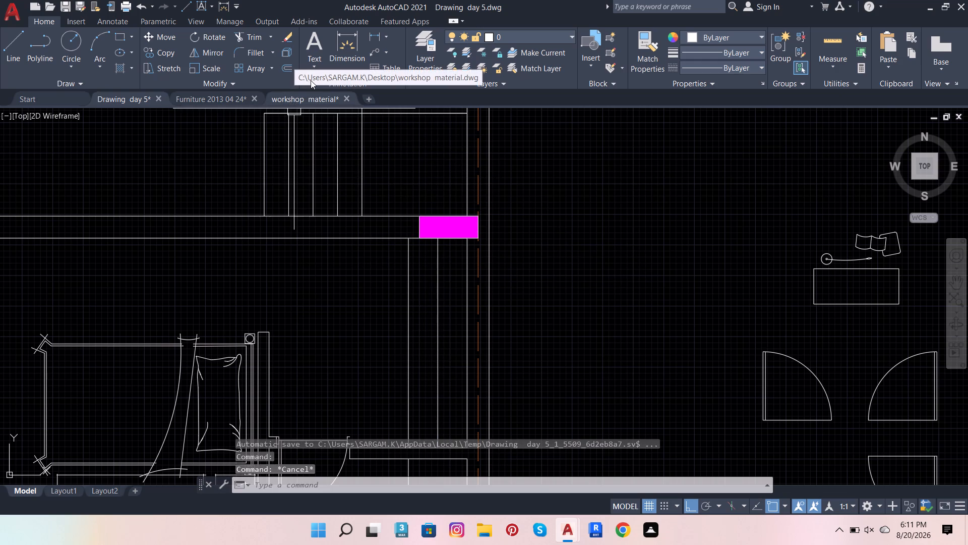
Offset the vertical line just below the magenta column, on the storage strip's east side, 1" east toward the outer wall.
left_click(284, 63)
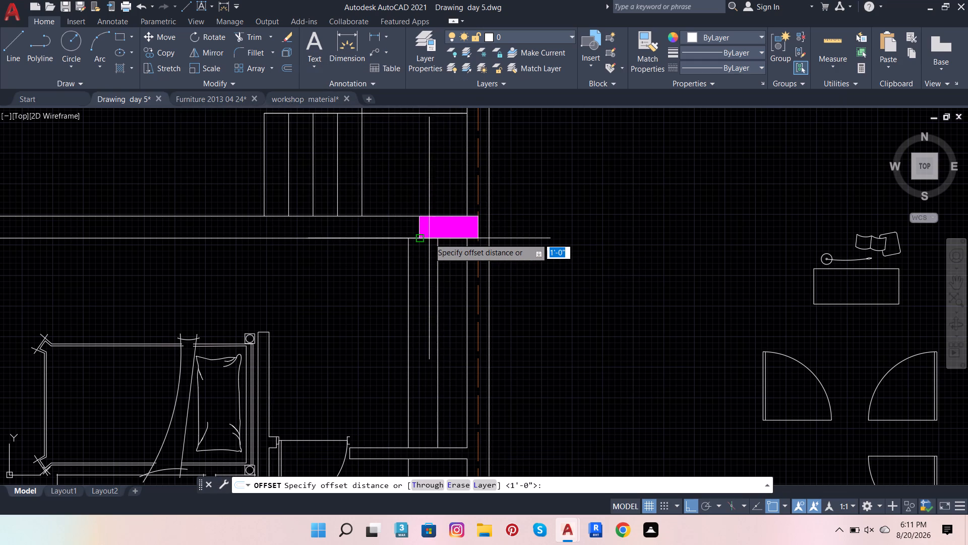
scroll(436, 241, "up", 2)
left_click(437, 234)
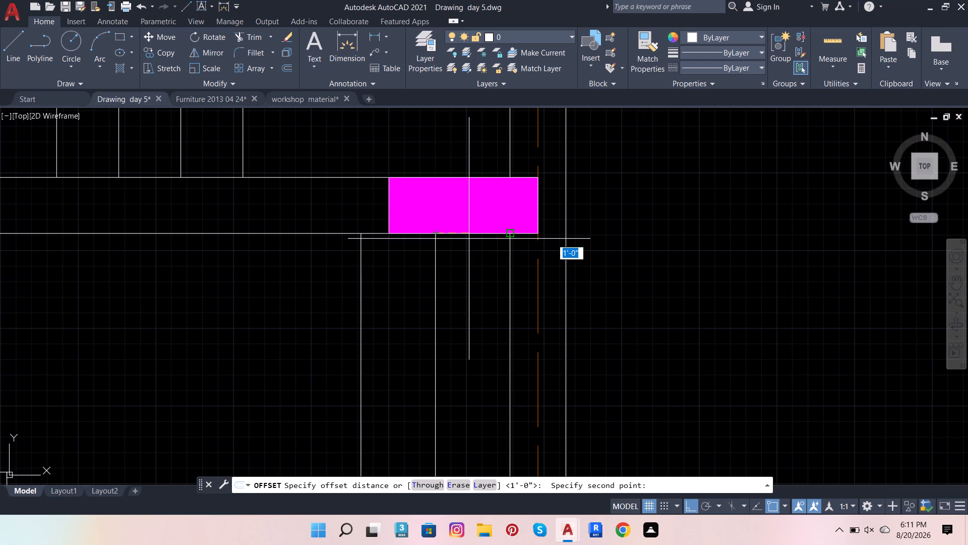
key("1")
key("Return")
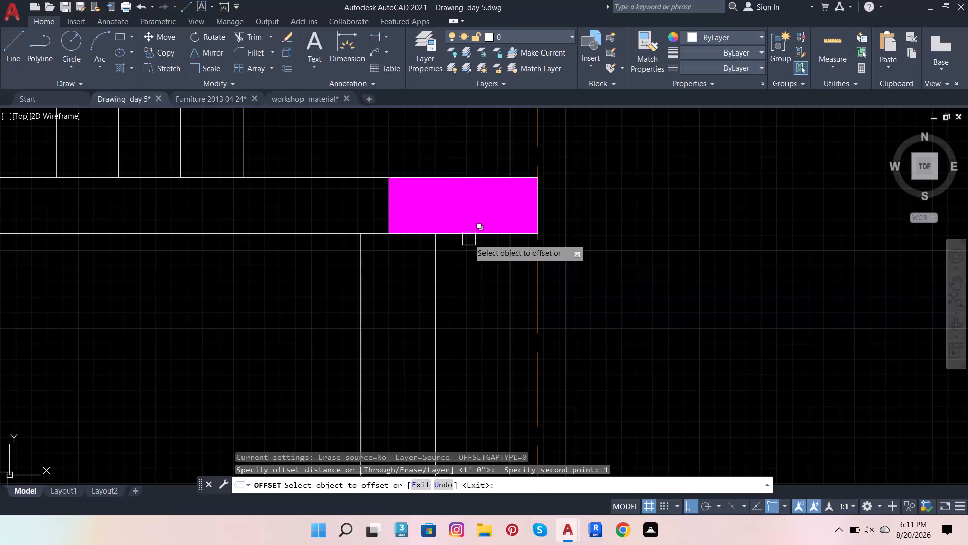
left_click_drag(437, 276, 442, 277)
left_click(491, 287)
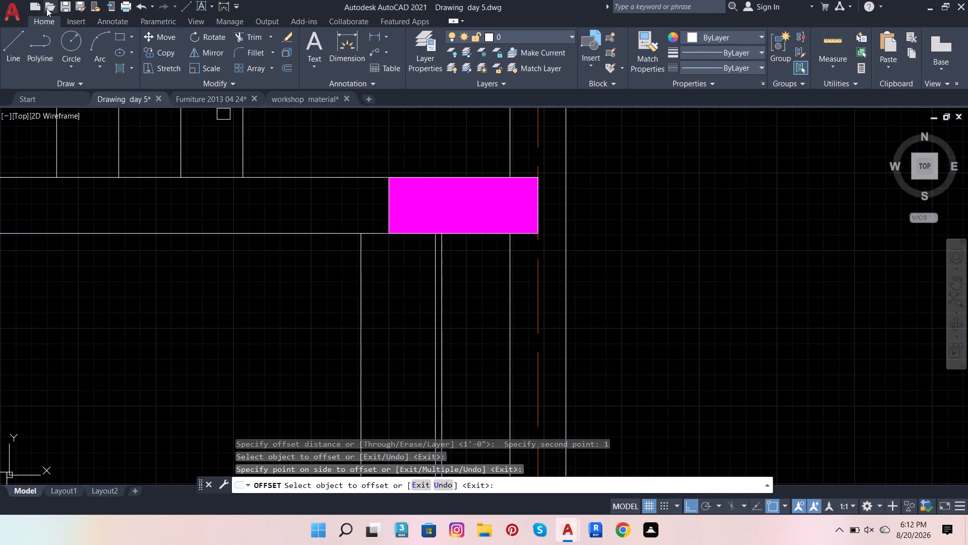
Switch to the workshop material drawing and look through its sheets from the kitchen appliances to the bed and chair elevations.
scroll(247, 269, "down", 3)
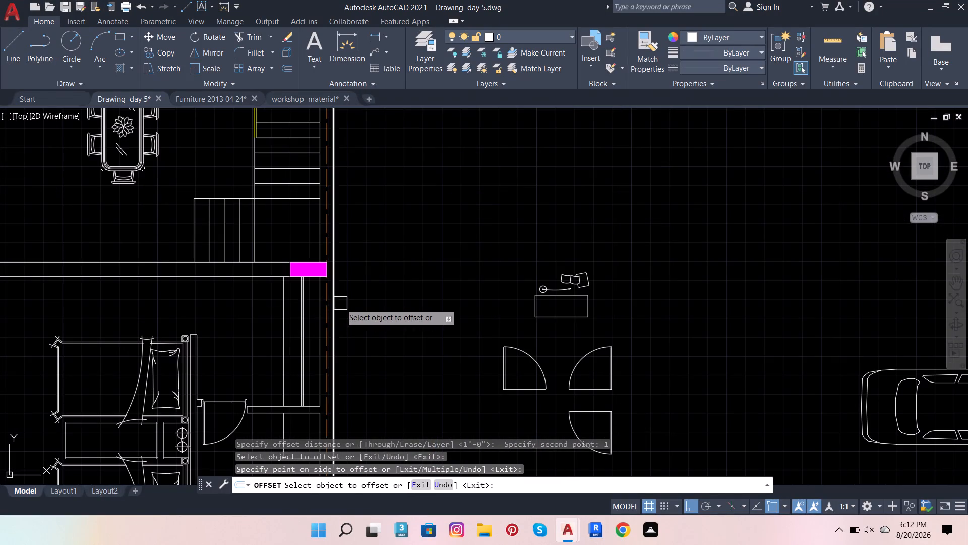
scroll(338, 312, "down", 1)
scroll(297, 380, "up", 3)
scroll(486, 388, "down", 2)
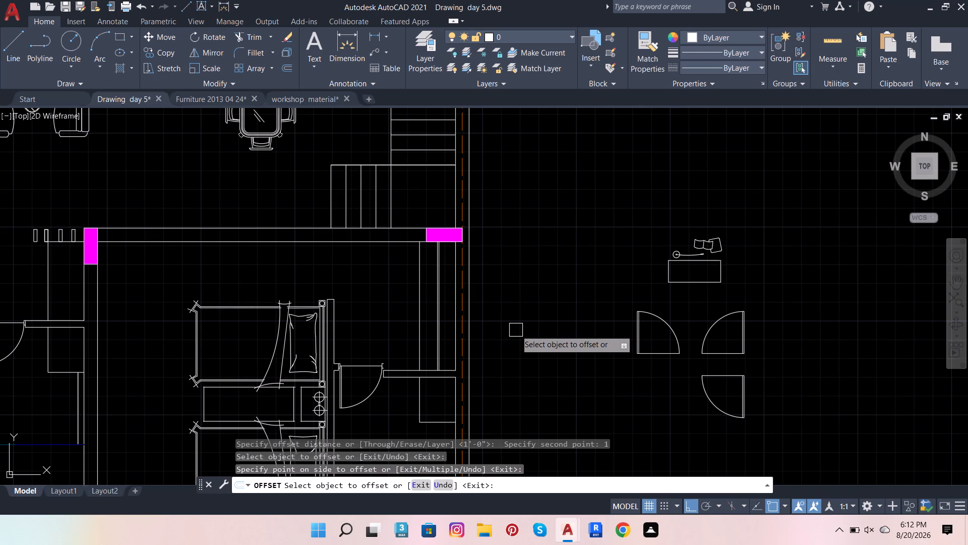
left_click(298, 96)
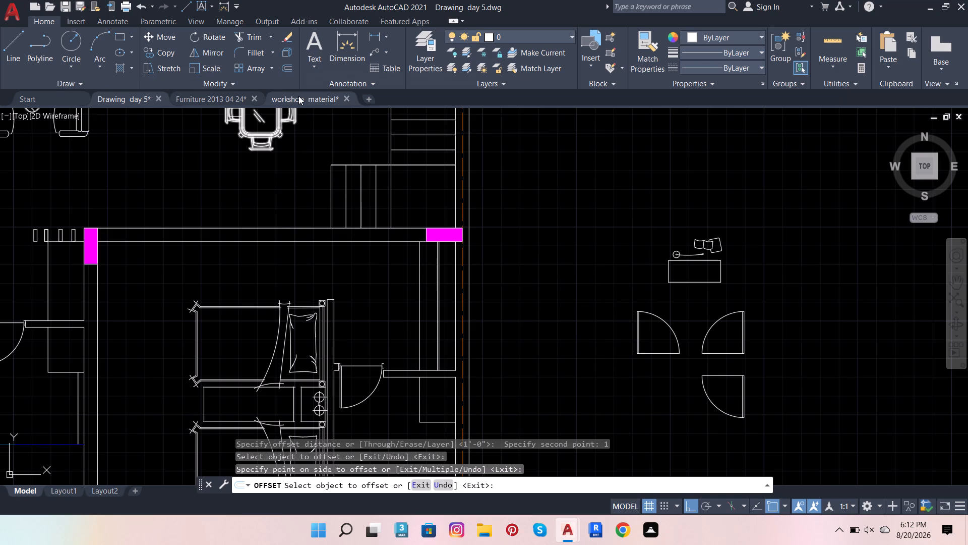
scroll(263, 209, "down", 5)
scroll(260, 285, "down", 4)
scroll(380, 255, "down", 5)
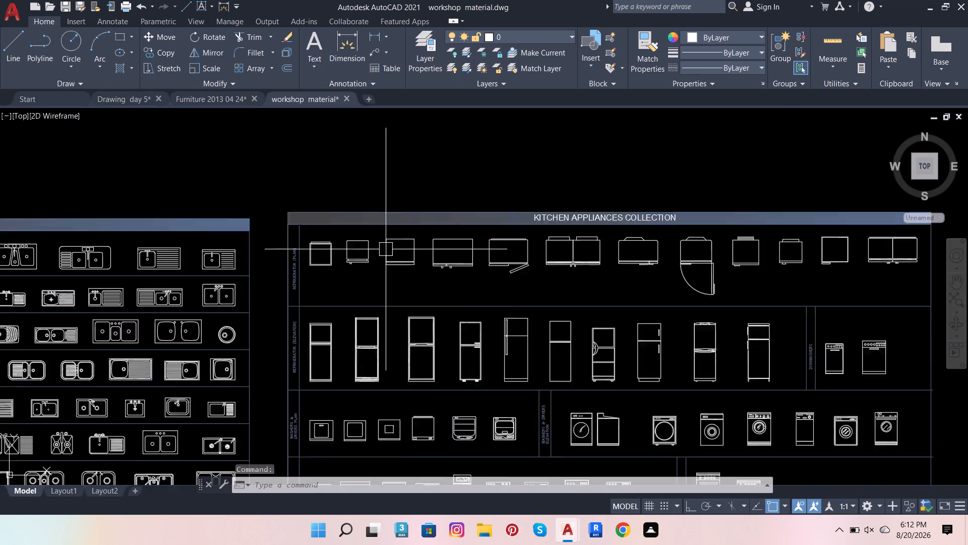
scroll(378, 252, "down", 3)
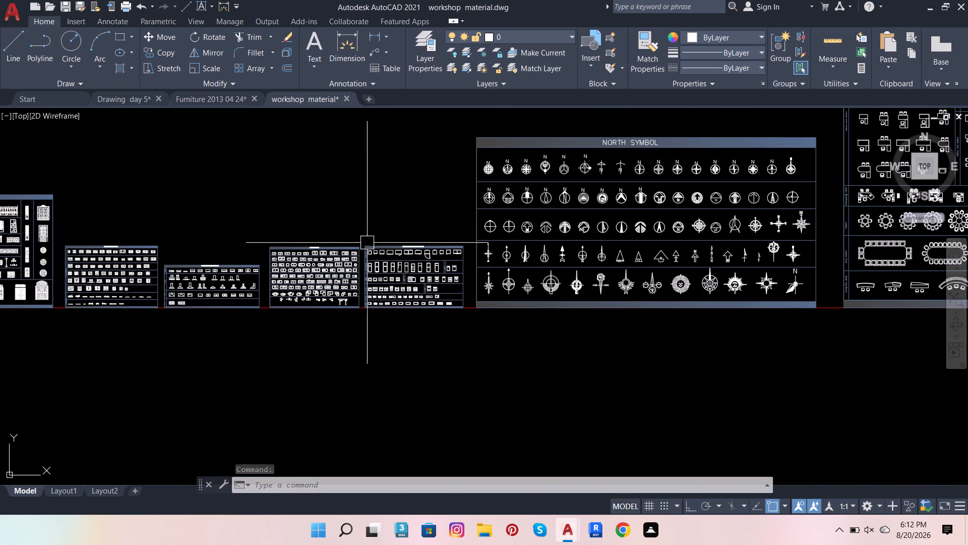
scroll(128, 266, "up", 2)
scroll(276, 260, "down", 3)
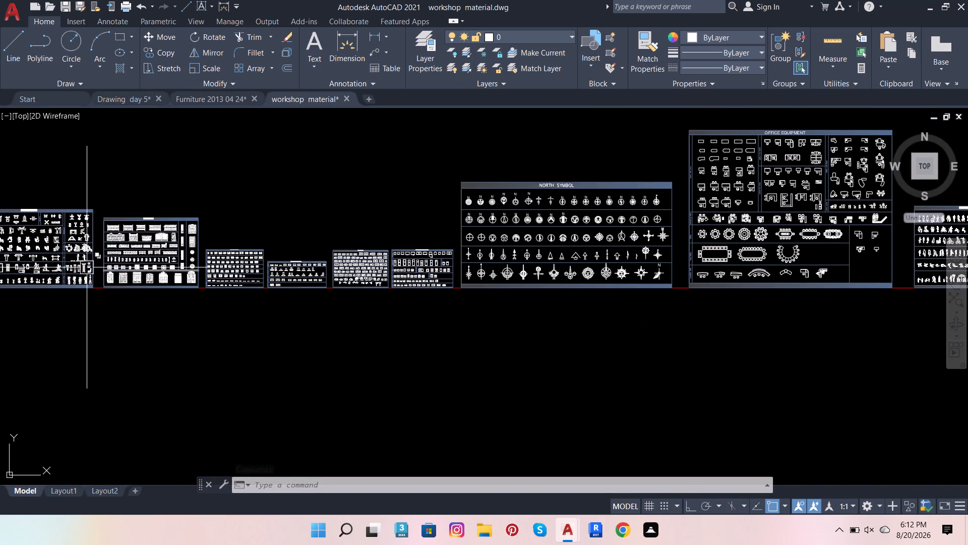
scroll(248, 270, "down", 1)
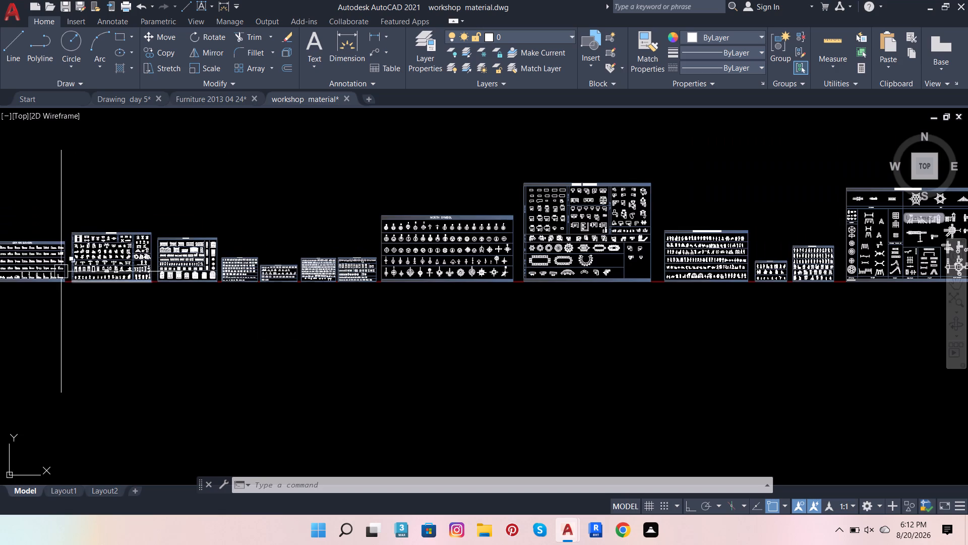
scroll(31, 265, "up", 4)
scroll(129, 254, "down", 4)
scroll(20, 254, "up", 4)
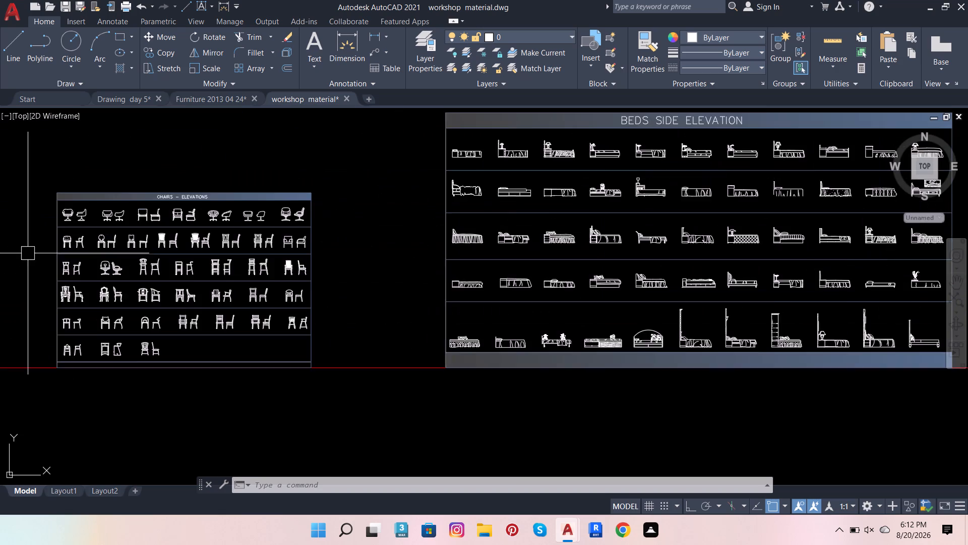
scroll(34, 252, "up", 2)
scroll(206, 281, "down", 4)
scroll(270, 289, "down", 1)
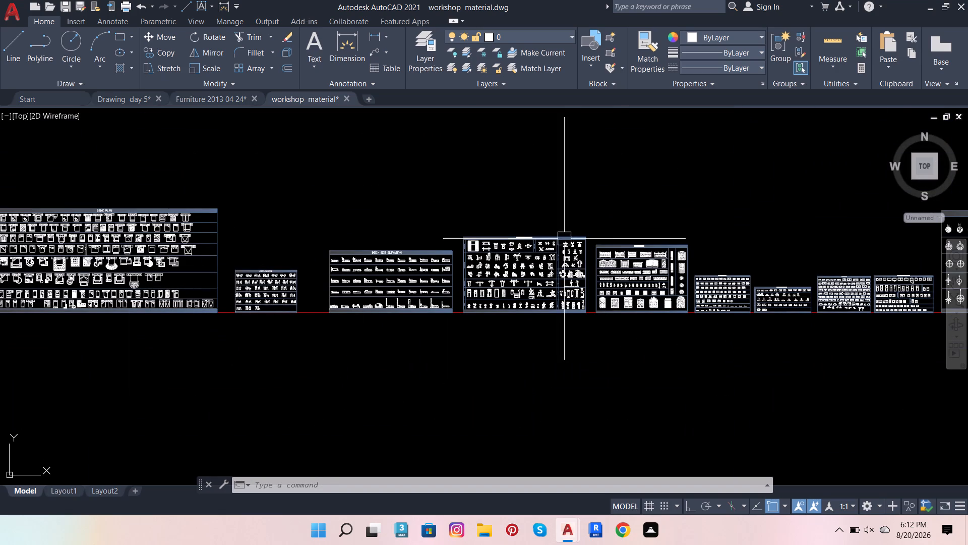
Look through the bed plan, sofa, table, armchair and bed frontal elevation sheets of the block library.
left_click(959, 282)
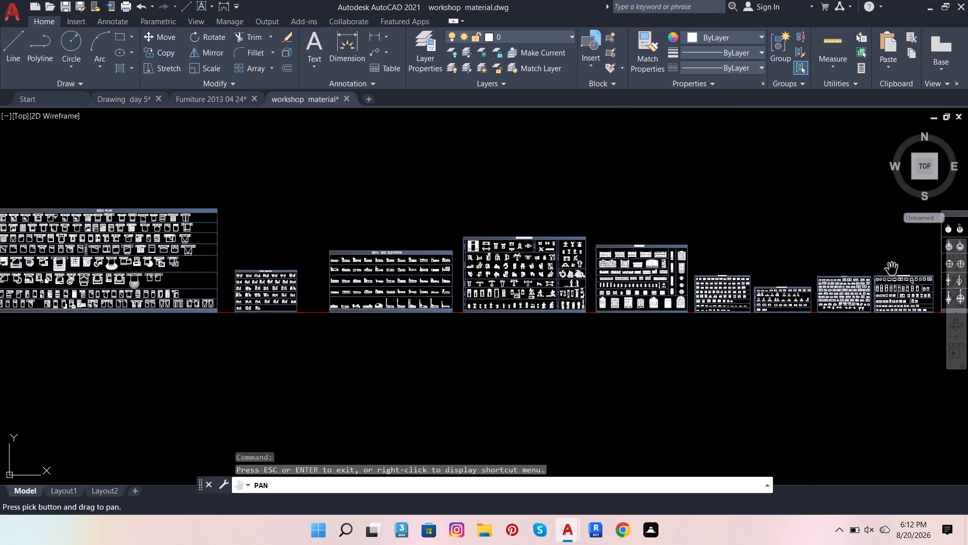
left_click_drag(266, 235, 619, 254)
scroll(373, 283, "up", 3)
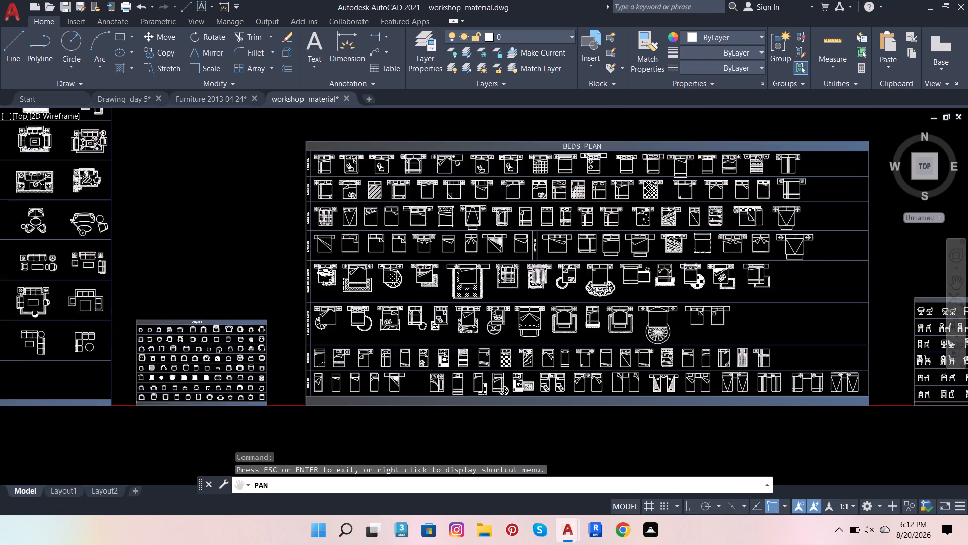
scroll(437, 274, "down", 2)
left_click_drag(41, 263, 187, 288)
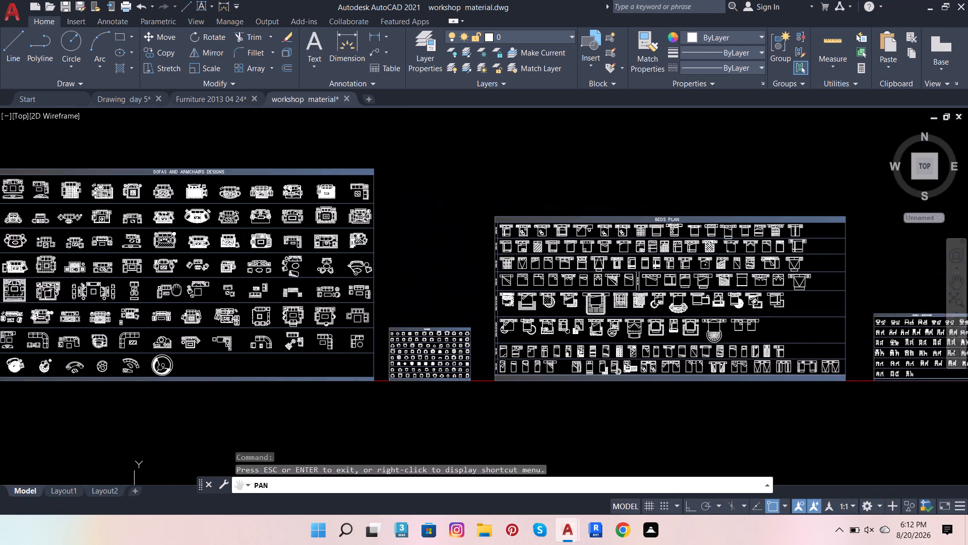
left_click_drag(187, 288, 610, 286)
scroll(314, 339, "up", 2)
scroll(254, 347, "down", 3)
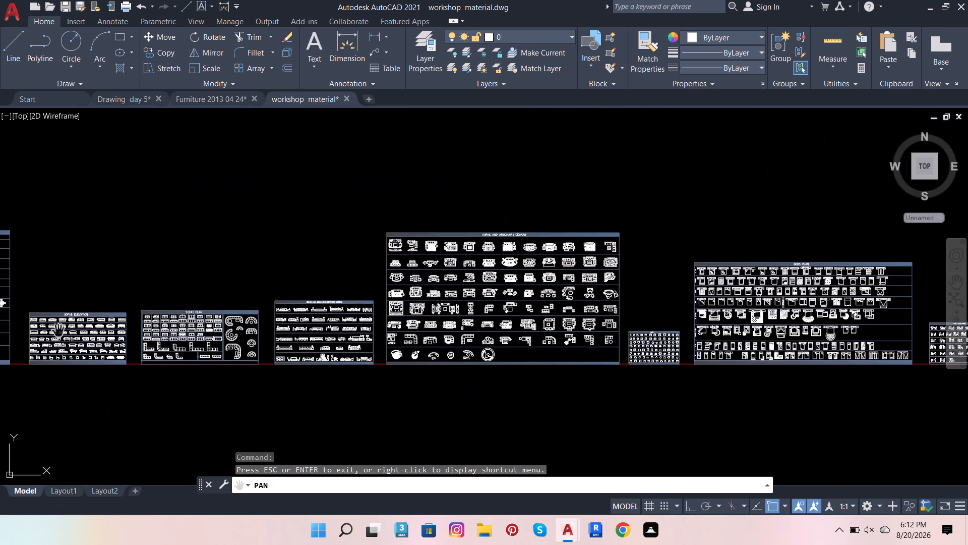
scroll(58, 331, "up", 3)
left_click_drag(92, 336, 560, 261)
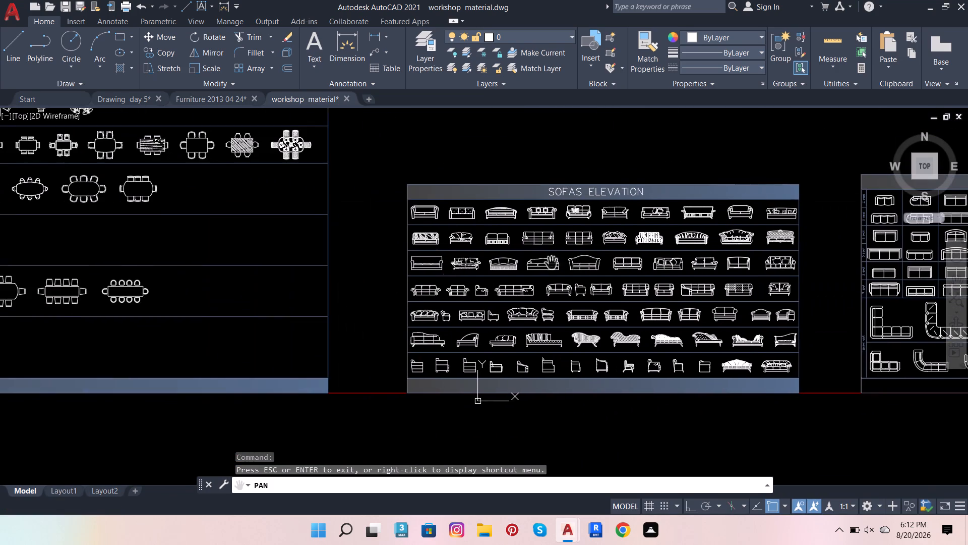
left_click_drag(99, 284, 660, 289)
left_click_drag(146, 283, 597, 304)
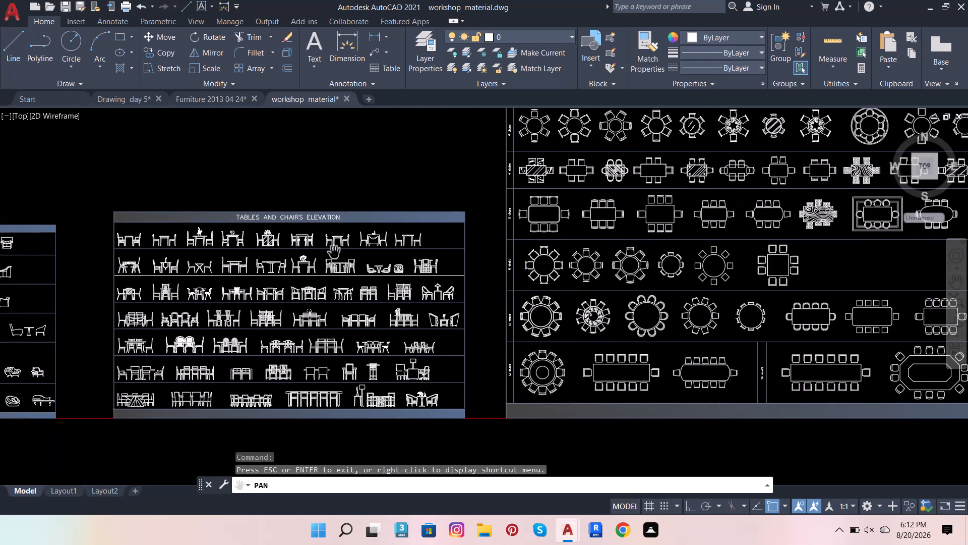
left_click_drag(71, 253, 712, 273)
left_click_drag(269, 276, 587, 281)
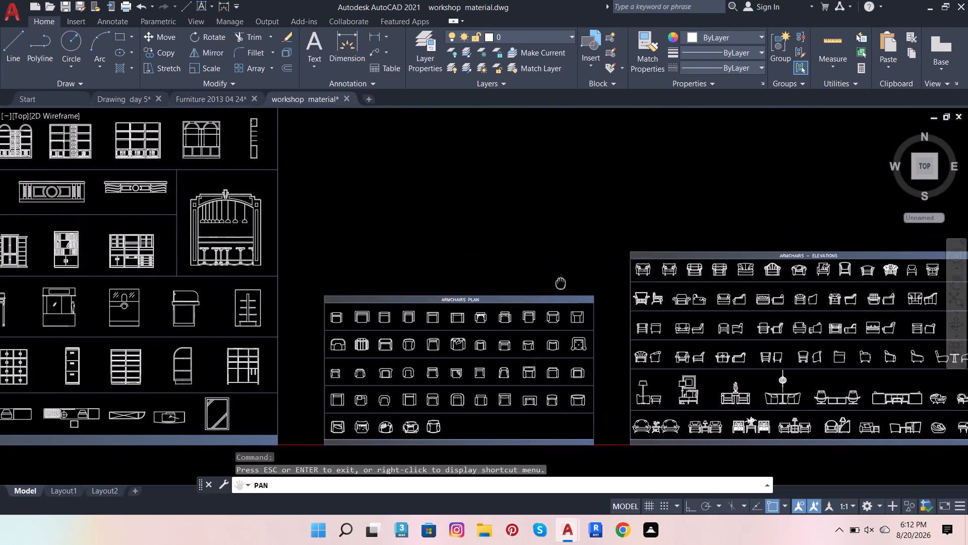
left_click_drag(587, 281, 632, 272)
left_click_drag(70, 267, 535, 297)
left_click_drag(3, 277, 577, 325)
left_click_drag(2, 302, 635, 370)
left_click_drag(61, 314, 555, 264)
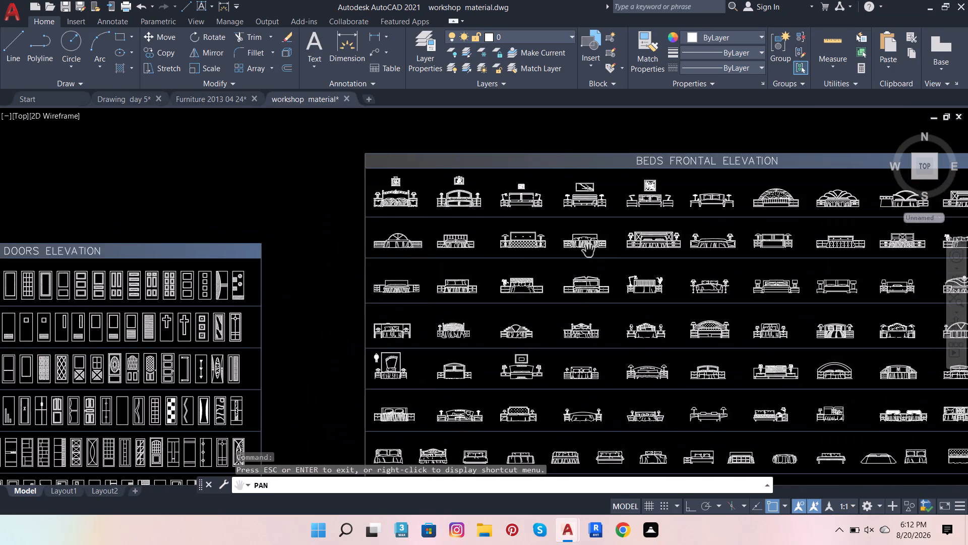
Look through the door elevation, doors plan, decorative figures and cupboards sheets of the block library.
left_click_drag(156, 283, 527, 309)
left_click_drag(100, 278, 561, 126)
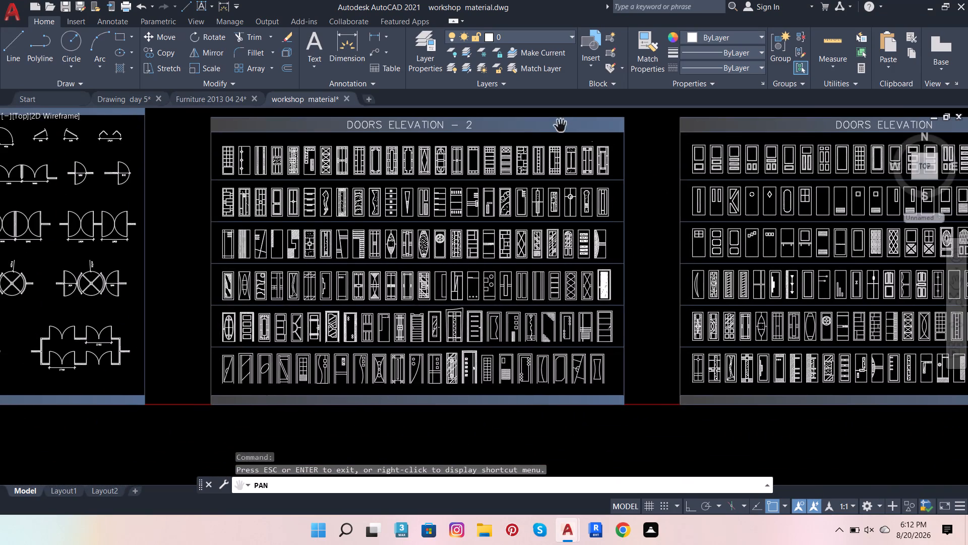
left_click_drag(77, 212, 501, 279)
left_click_drag(5, 236, 433, 189)
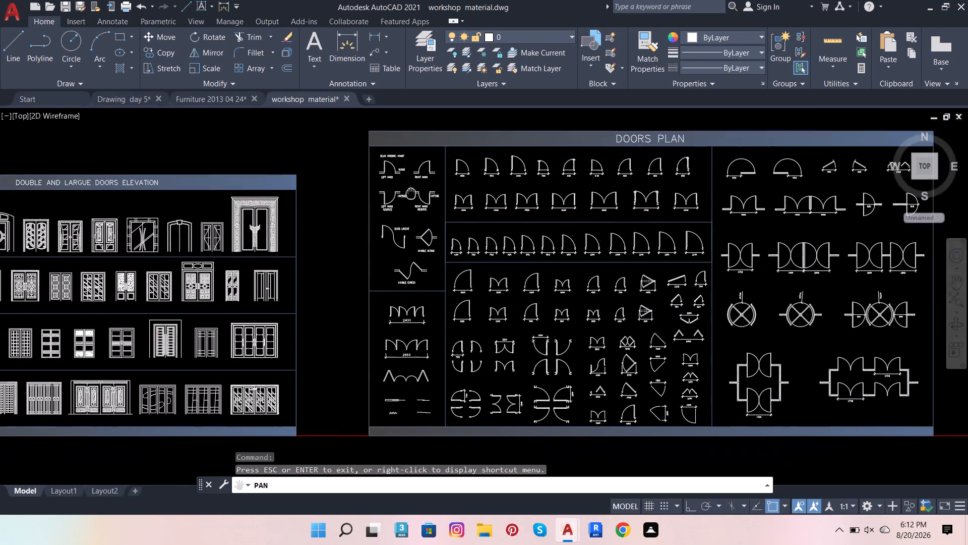
left_click_drag(433, 189, 466, 182)
left_click_drag(0, 187, 629, 257)
left_click_drag(564, 268, 669, 291)
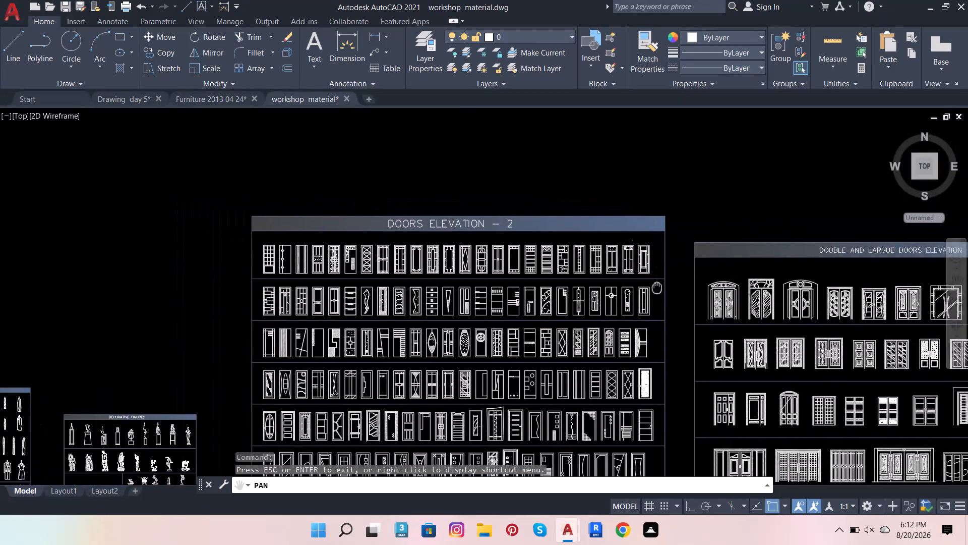
left_click_drag(669, 291, 967, 284)
left_click_drag(328, 274, 648, 272)
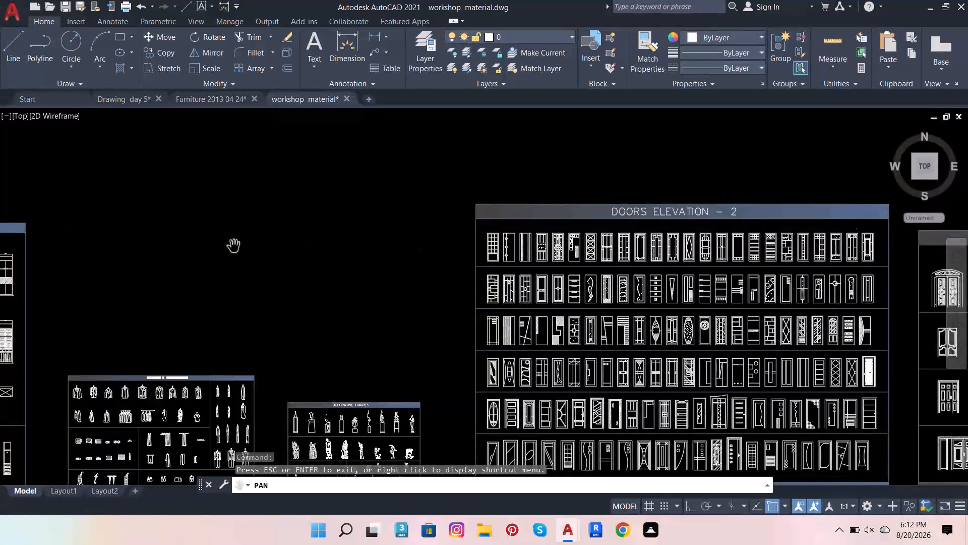
left_click_drag(149, 243, 929, 201)
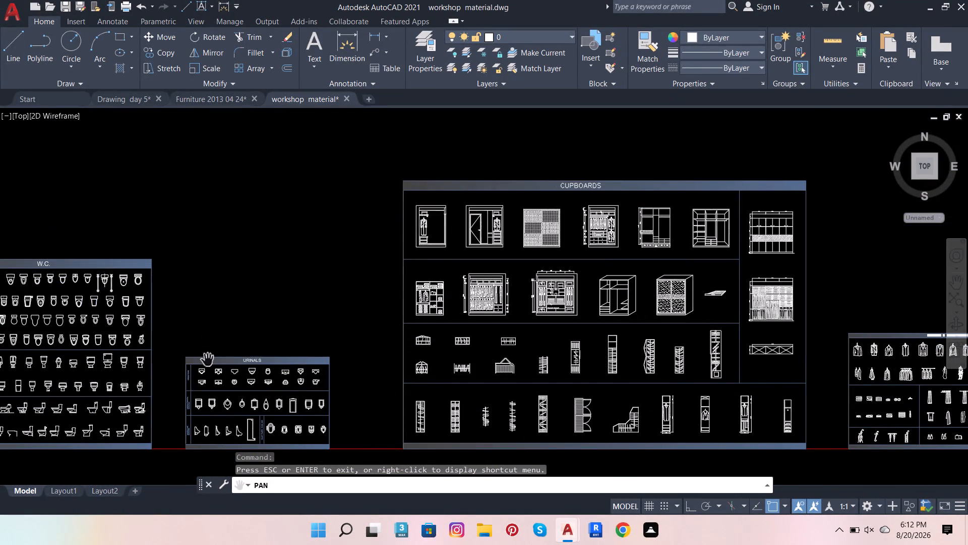
Examine the urinals, W.C., baths and sinks sheets of the block library for plan-view sanitary fixtures.
scroll(454, 313, "down", 1)
scroll(325, 364, "up", 6)
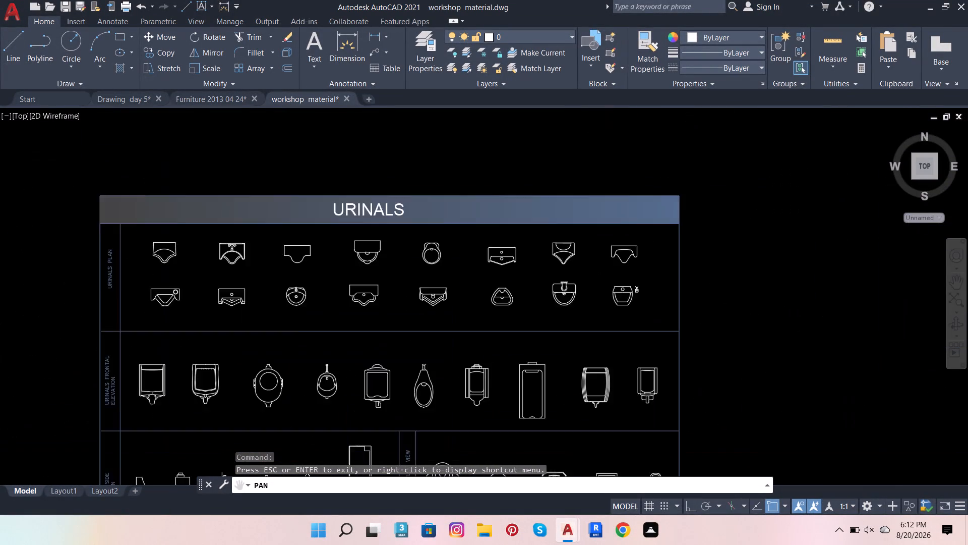
scroll(489, 378, "down", 5)
scroll(302, 369, "up", 2)
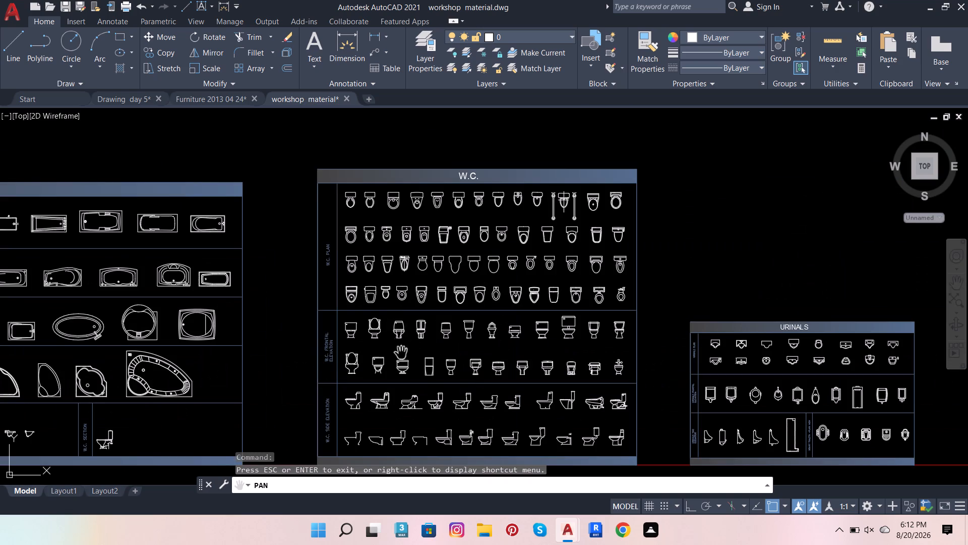
scroll(384, 302, "up", 2)
left_click_drag(330, 313, 967, 321)
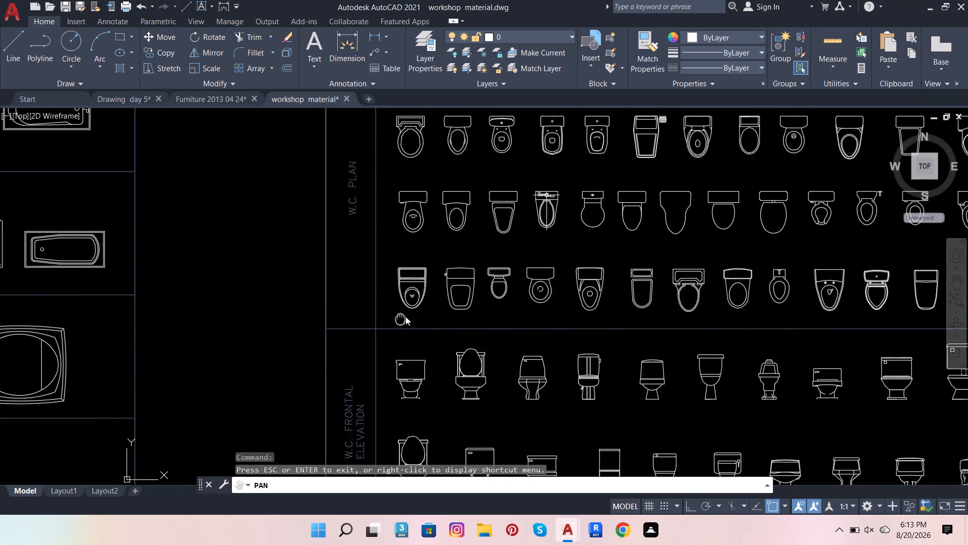
left_click(588, 319)
left_click_drag(228, 284, 842, 378)
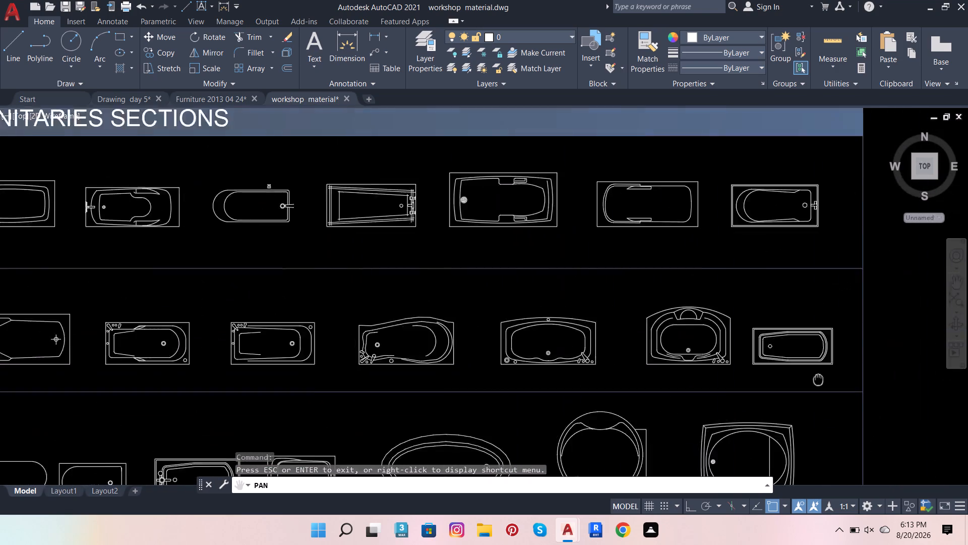
left_click_drag(842, 378, 940, 362)
scroll(752, 351, "down", 5)
scroll(680, 339, "up", 1)
scroll(373, 317, "up", 2)
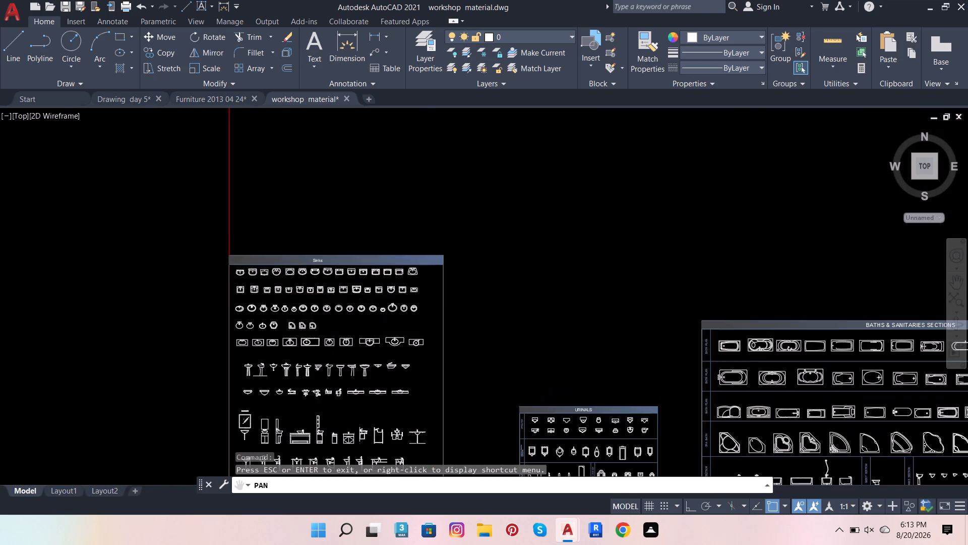
scroll(367, 314, "up", 2)
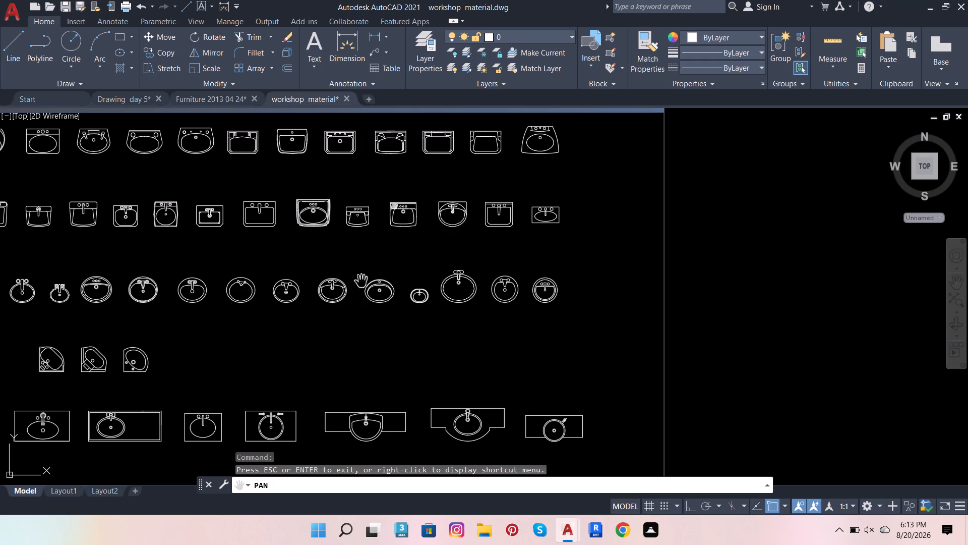
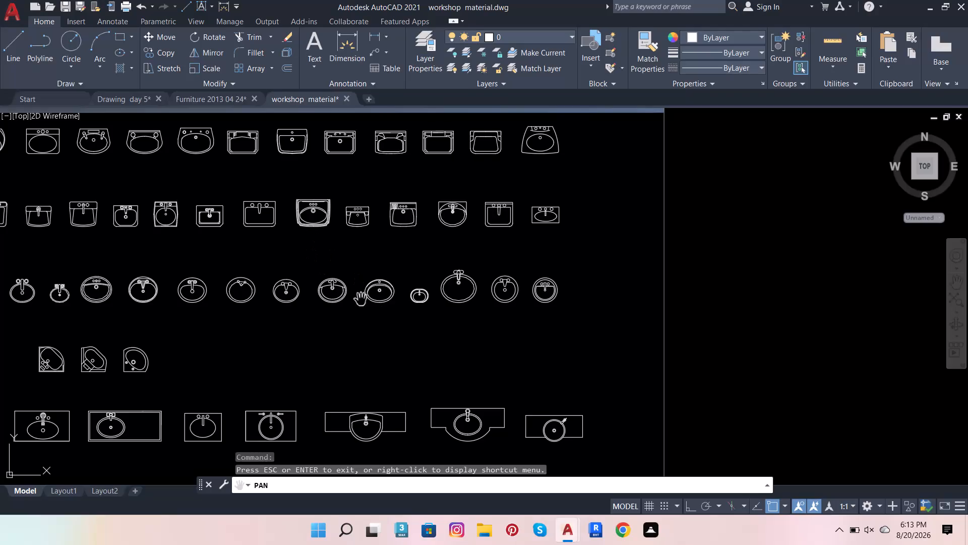
Copy the rounded-square sink with two taps, first in the second row of the Sinks sheet, to the clipboard.
scroll(482, 355, "down", 2)
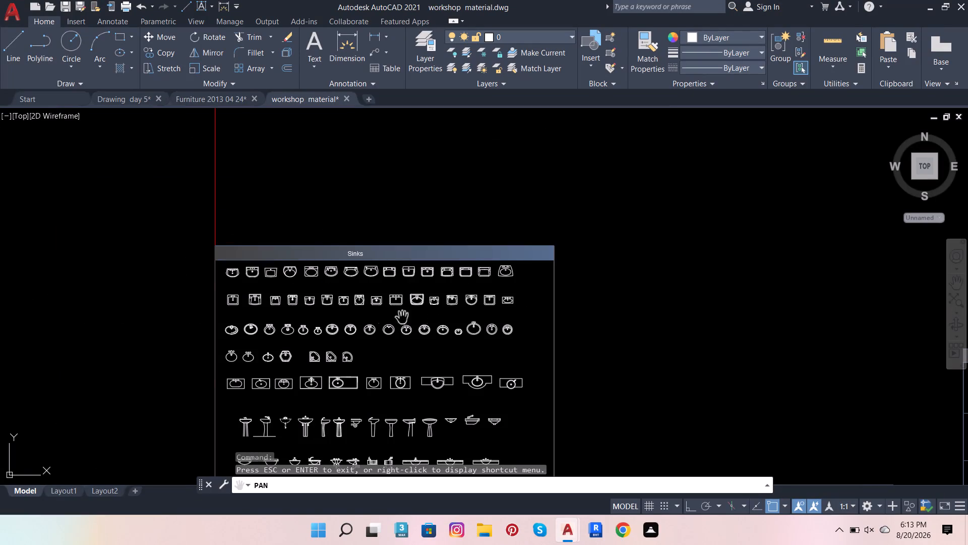
scroll(313, 313, "up", 1)
scroll(236, 238, "up", 3)
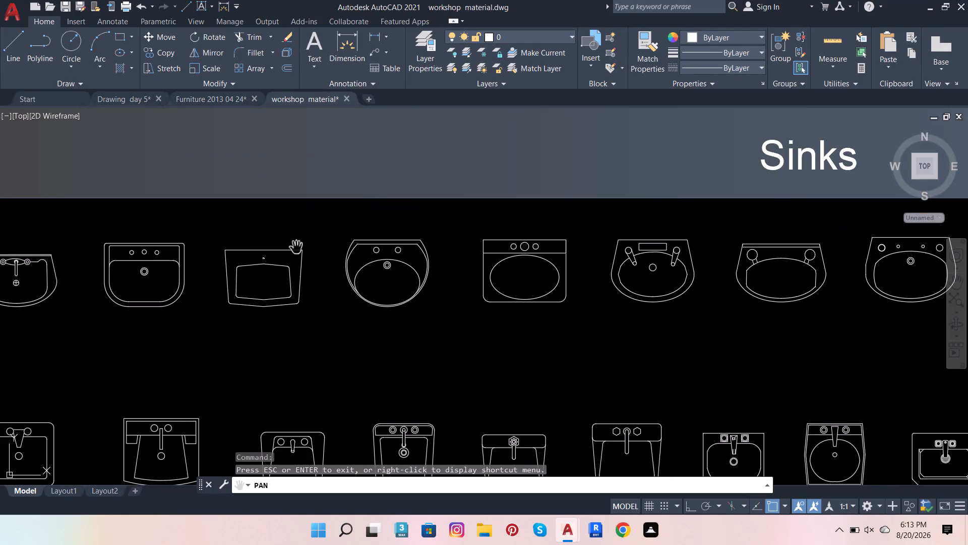
scroll(299, 250, "down", 2)
scroll(185, 297, "up", 1)
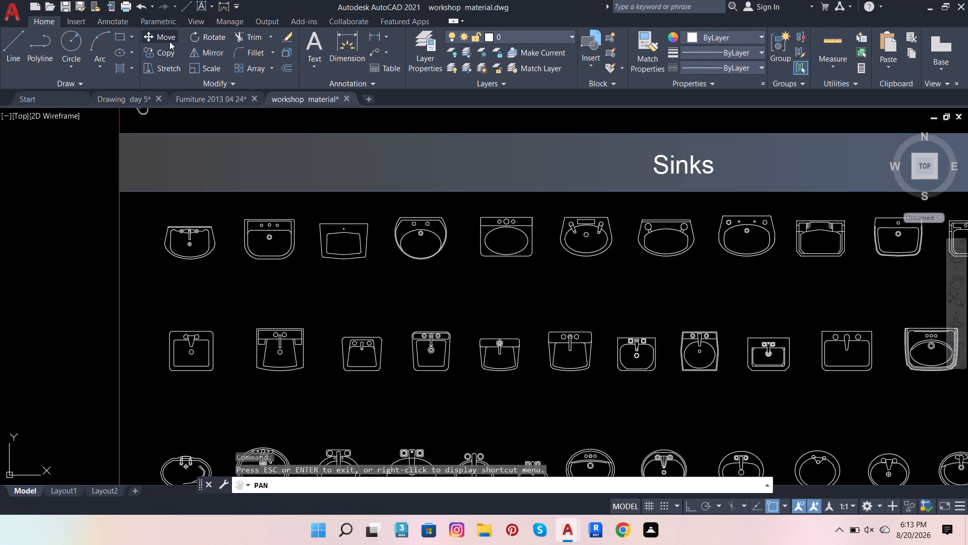
key("Escape")
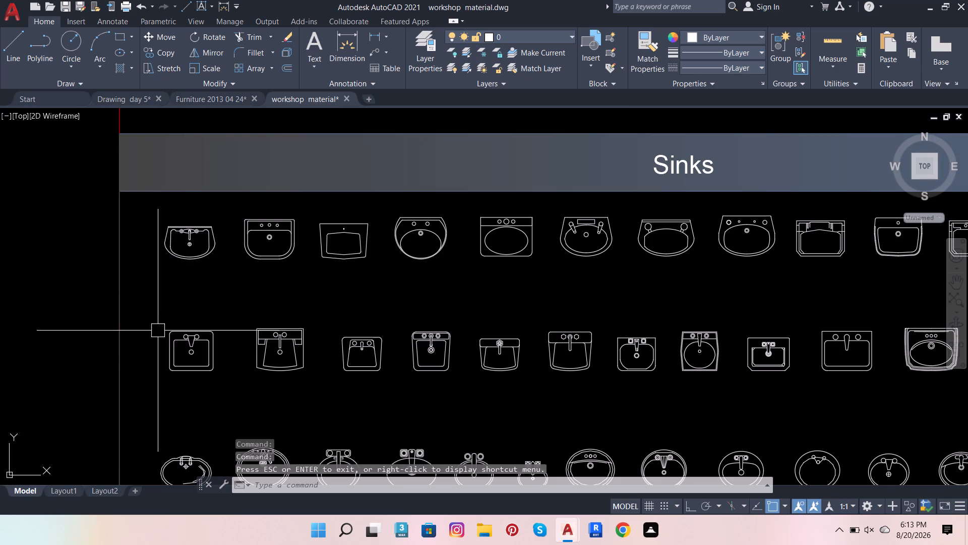
left_click_drag(167, 329, 172, 330)
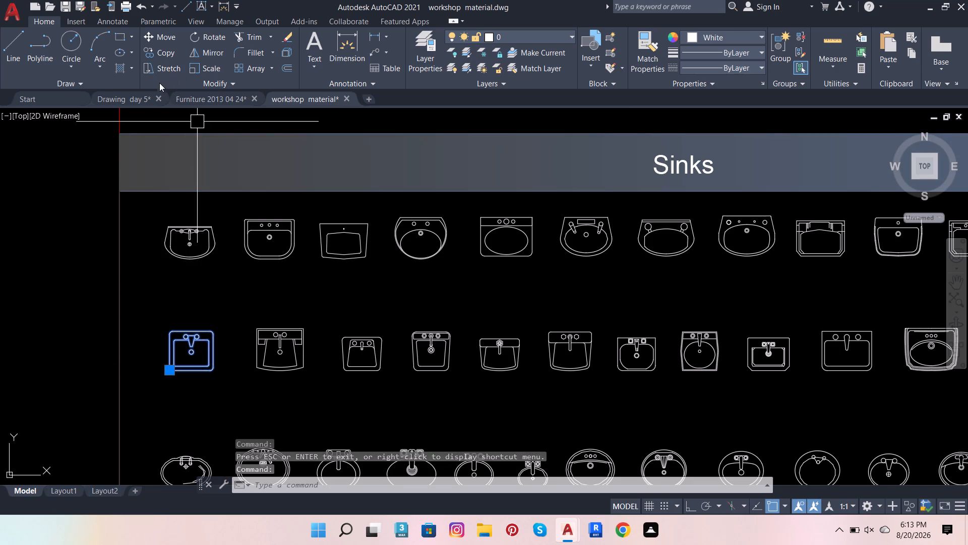
key("ctrl+c")
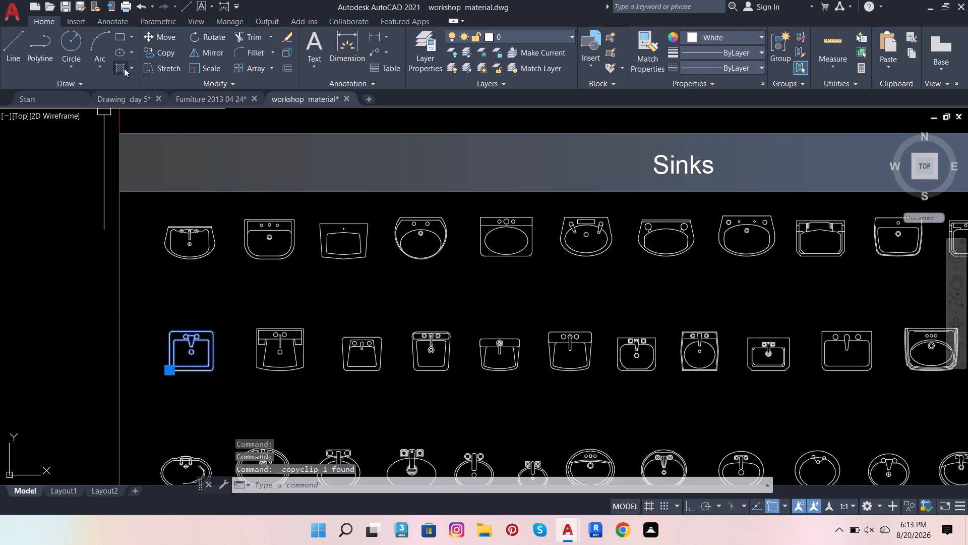
Switch to the Drawing day 5 house plan and paste the sink block in the empty area beside the plan, above the car.
left_click(128, 99)
scroll(341, 272, "down", 4)
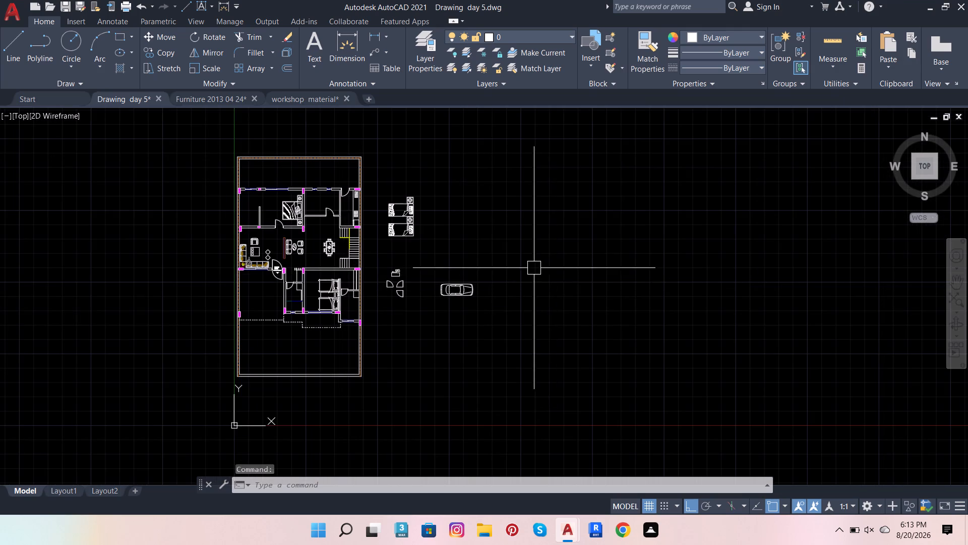
scroll(532, 267, "up", 2)
key("ctrl+v")
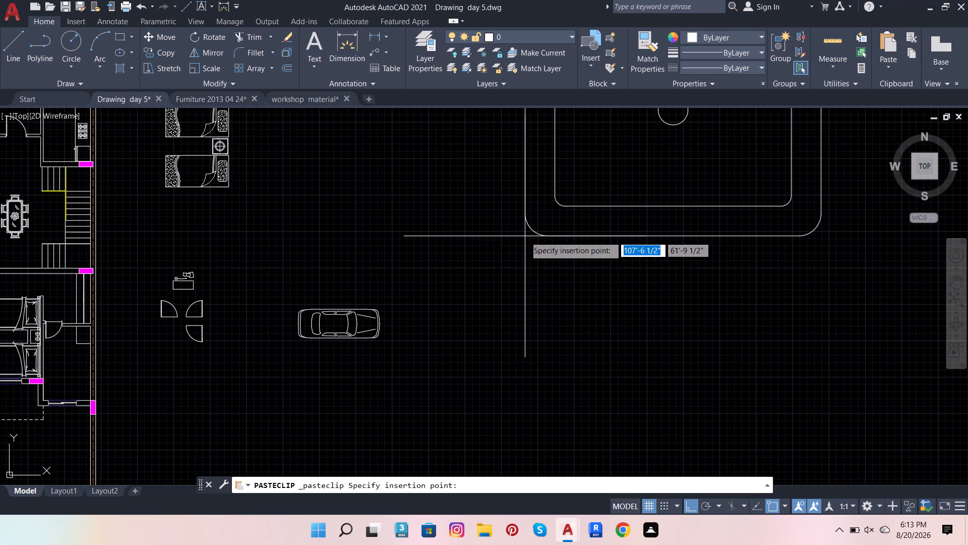
left_click(383, 260)
scroll(401, 282, "down", 3)
scroll(408, 250, "up", 2)
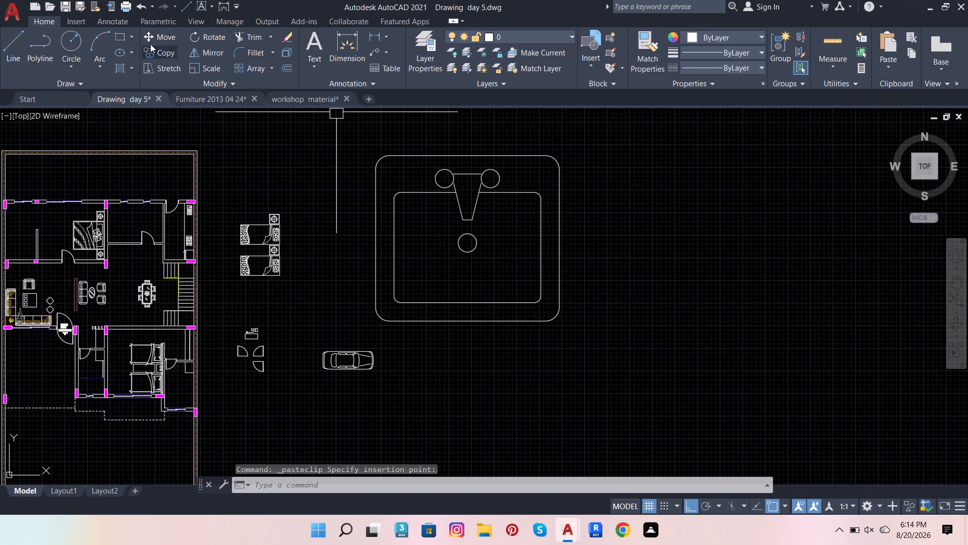
Draw a 1'8" horizontal reference line from the lower end of the pasted sink's straight left edge.
left_click(5, 38)
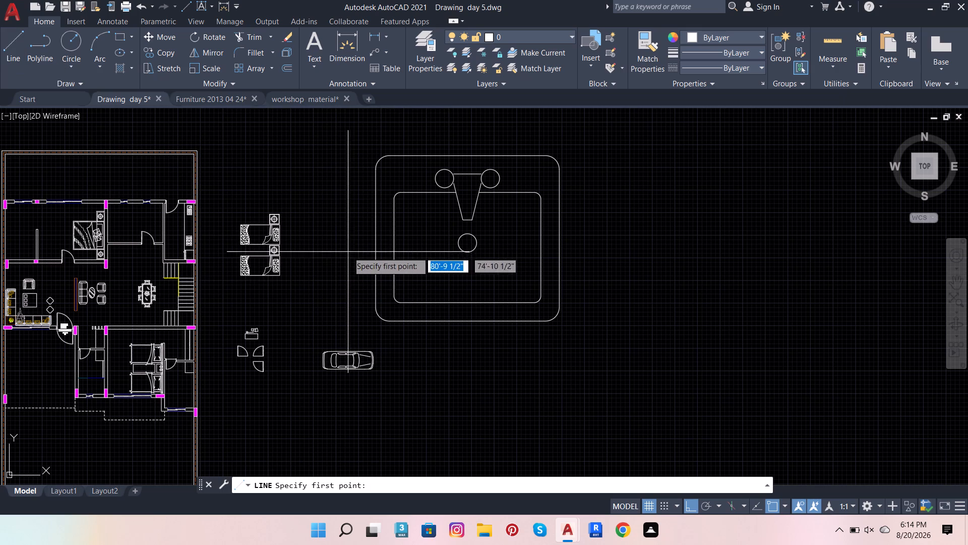
left_click(374, 304)
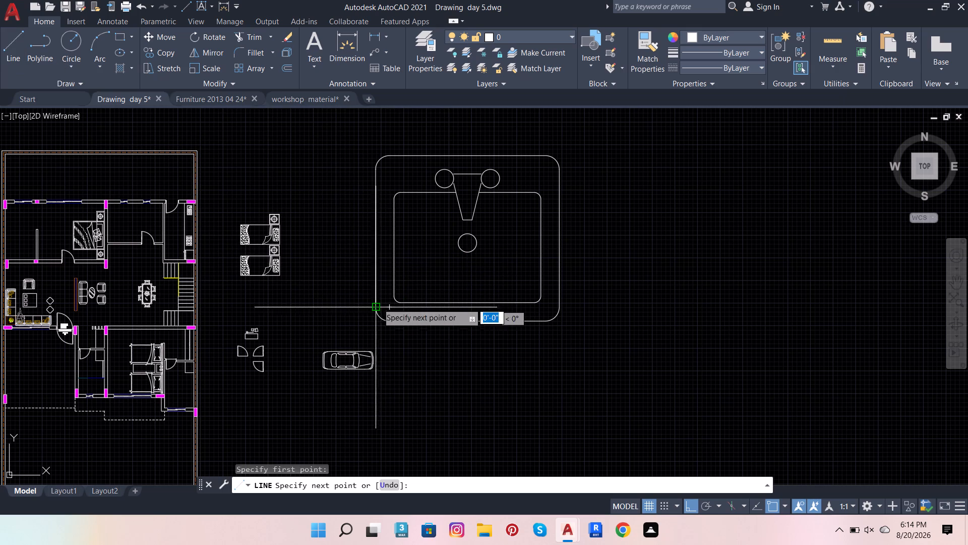
scroll(408, 301, "up", 3)
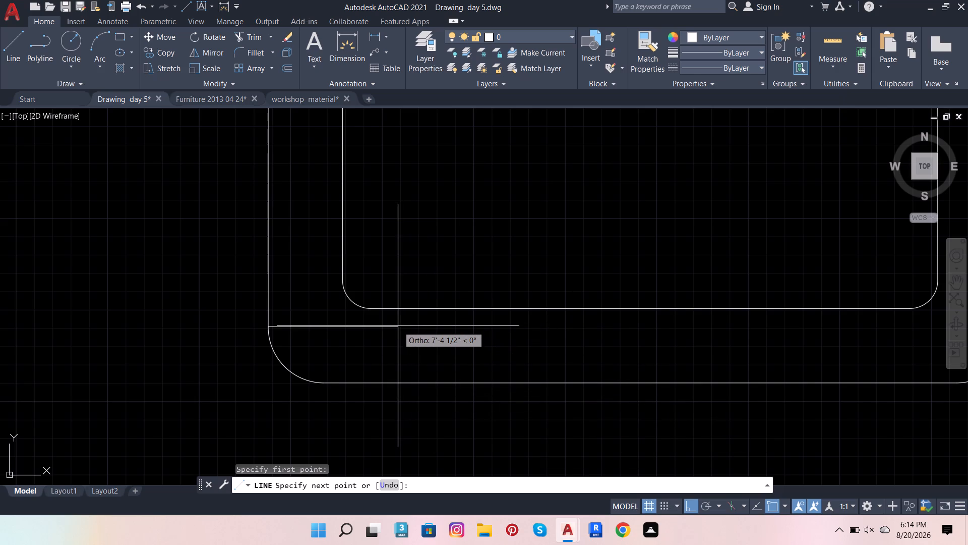
key("1")
key("apostrophe")
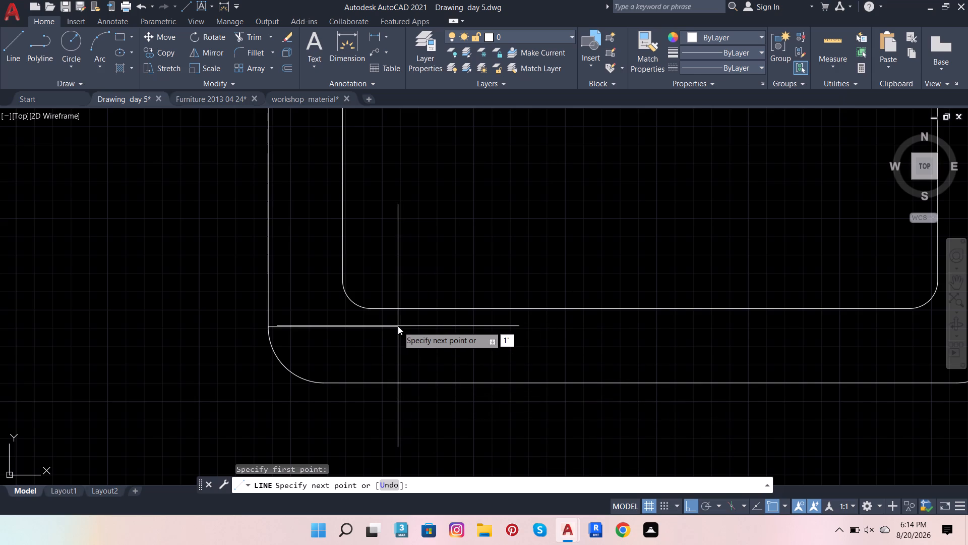
key("8")
key("Return")
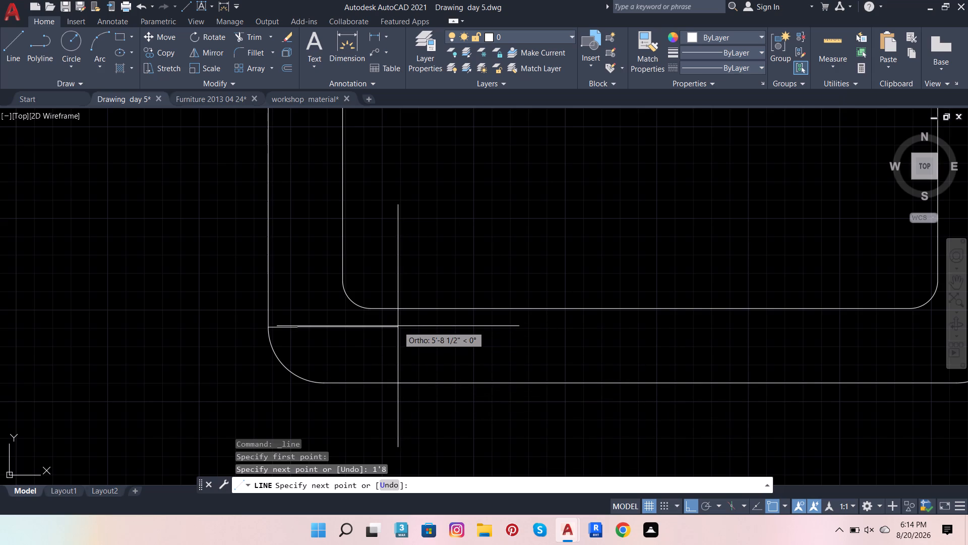
key("Escape")
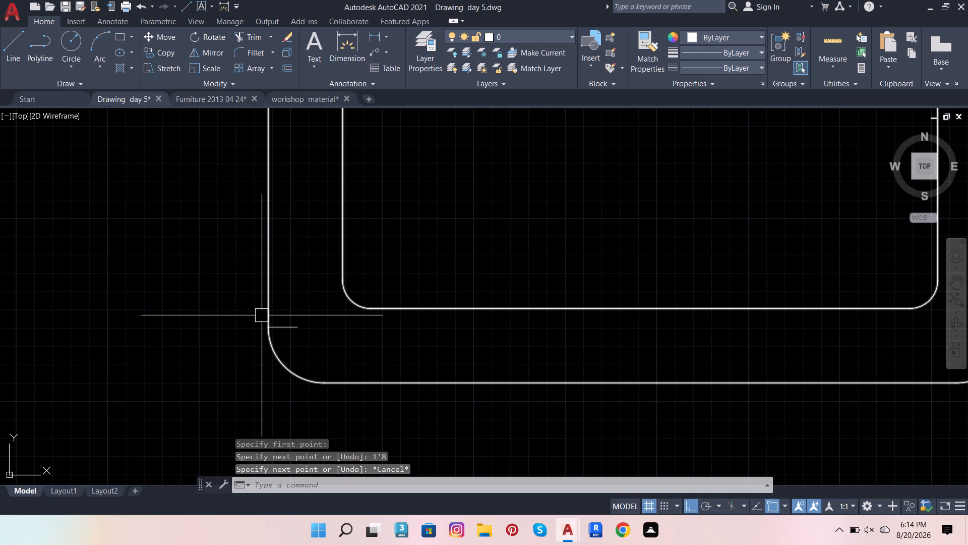
Scale the sink down about the reference line's start point until its width matches the 1'8" line.
left_click(270, 309)
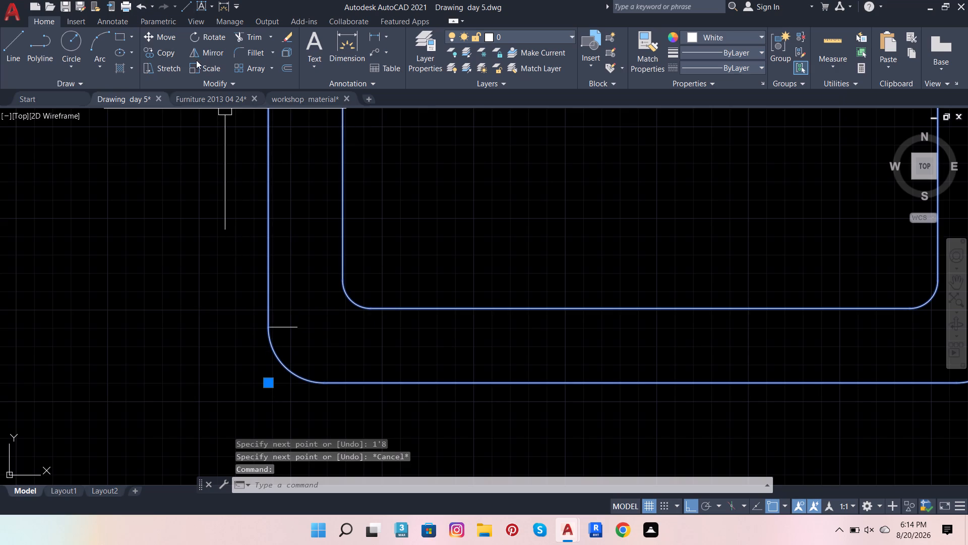
left_click(209, 70)
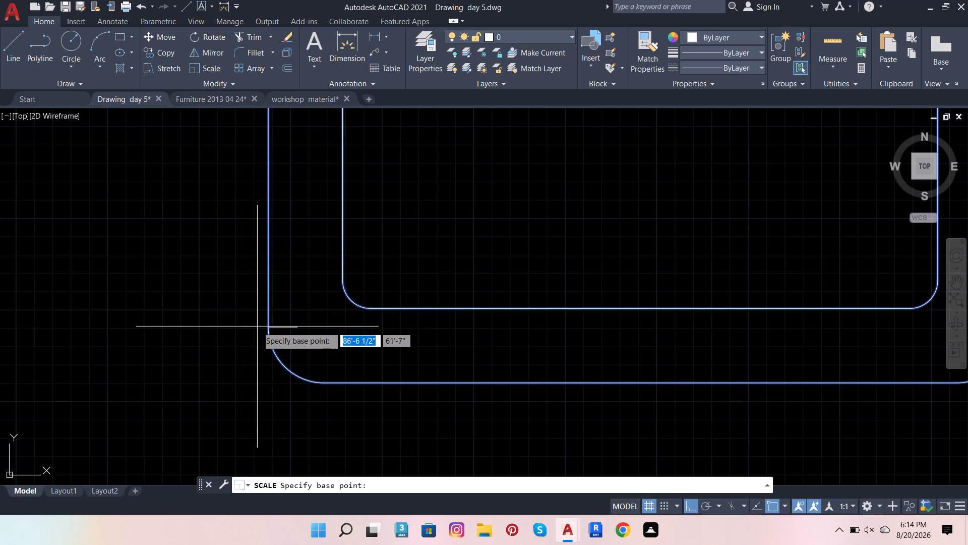
left_click(266, 326)
scroll(262, 331, "up", 2)
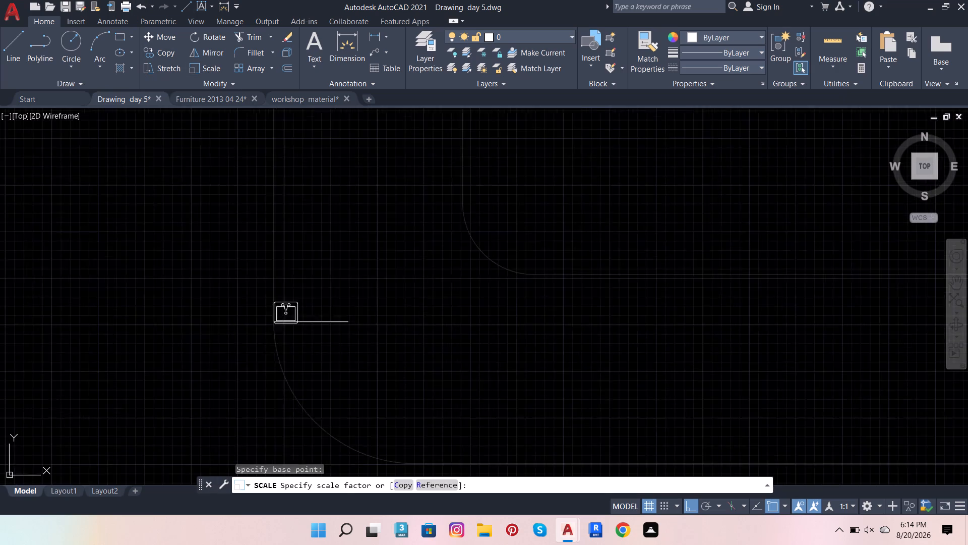
scroll(262, 331, "up", 1)
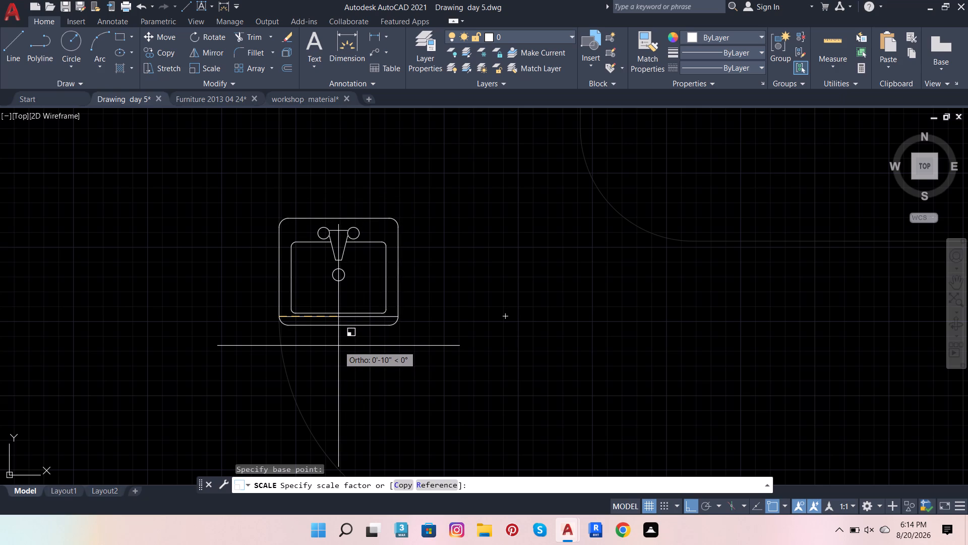
left_click(337, 347)
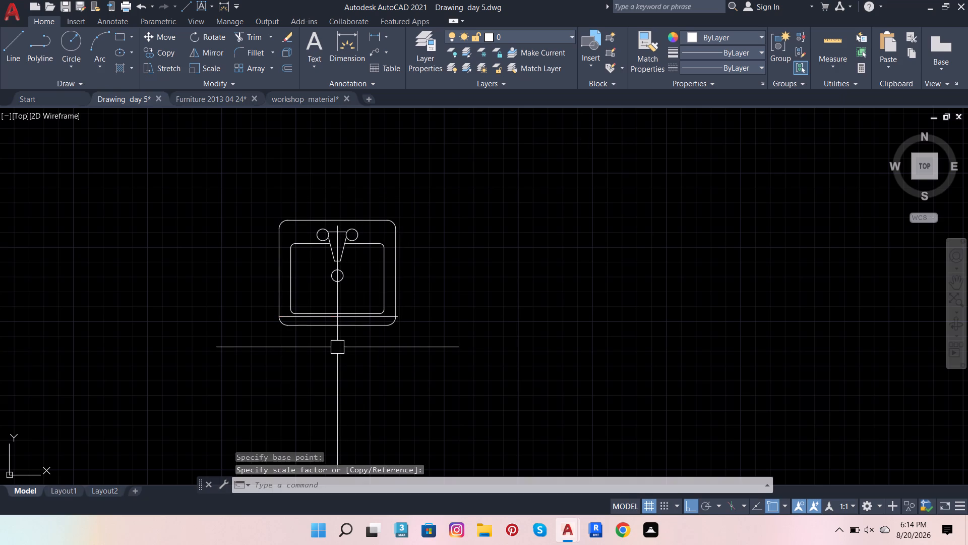
left_click(333, 329)
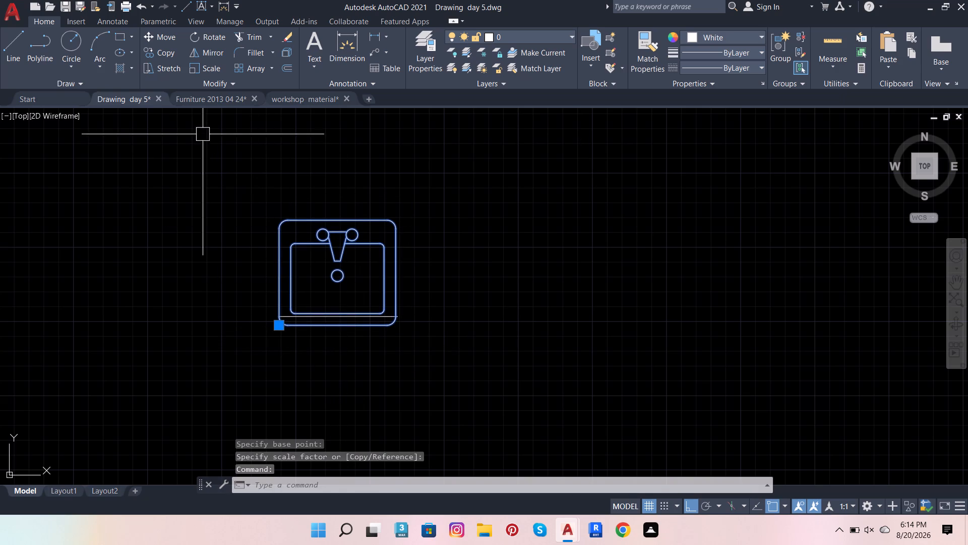
left_click(196, 64)
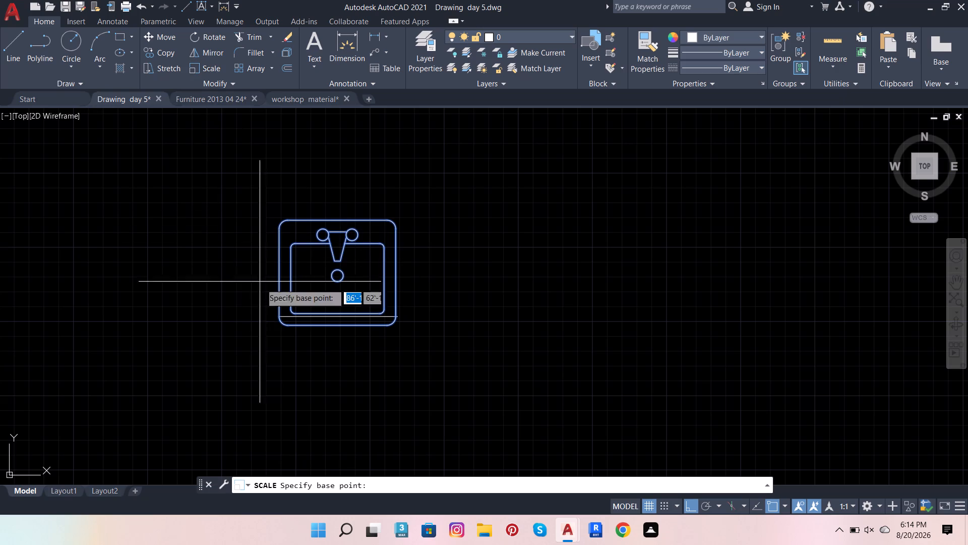
left_click(280, 316)
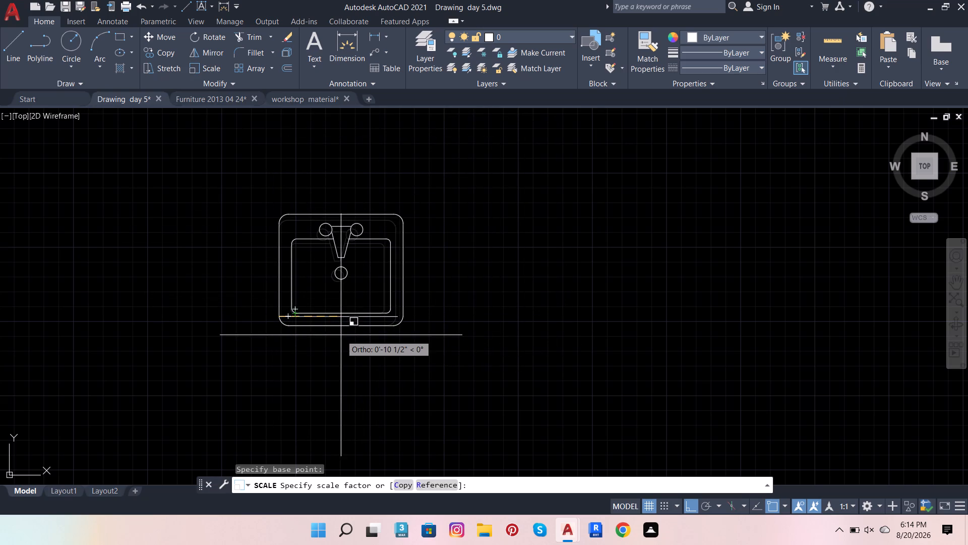
left_click(338, 334)
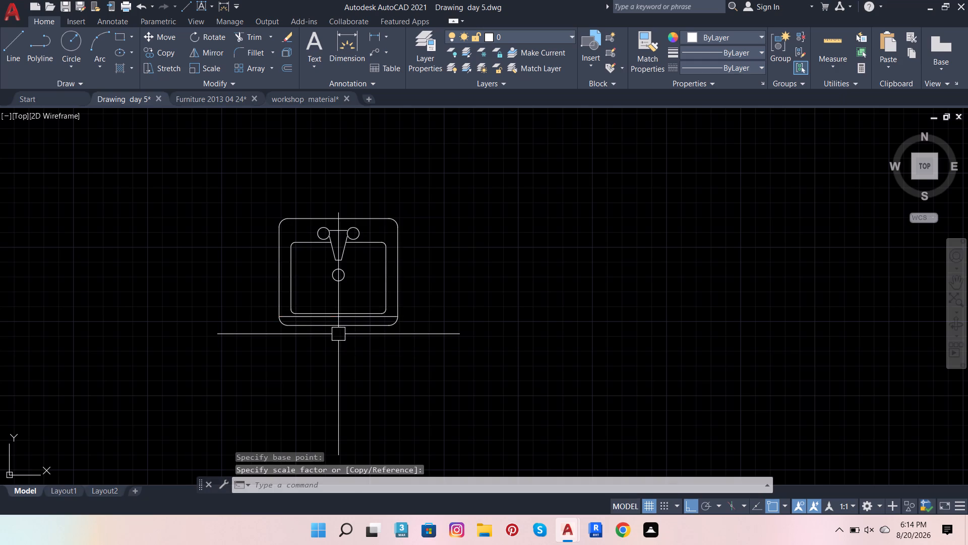
Delete the 1'8" reference line across the sink.
scroll(356, 330, "up", 3)
left_click(407, 290)
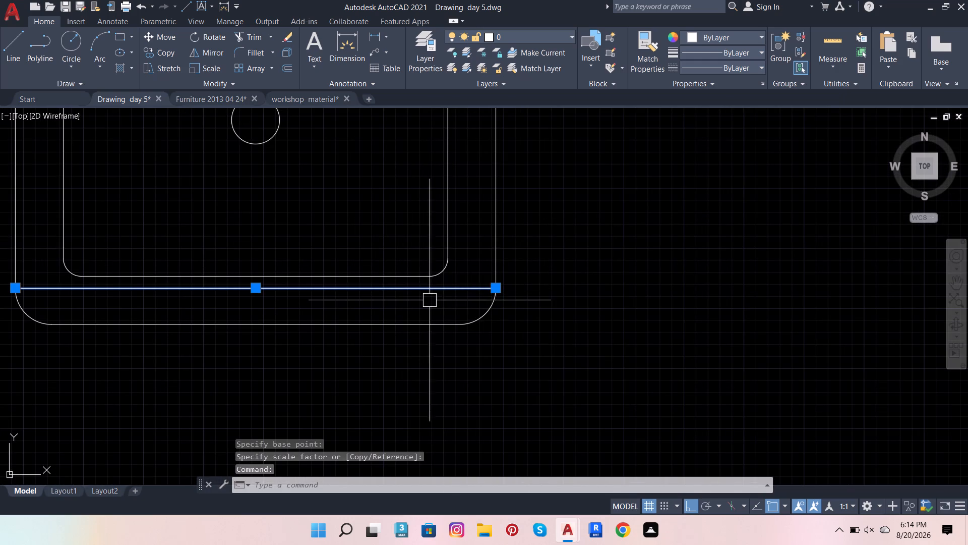
key("Delete")
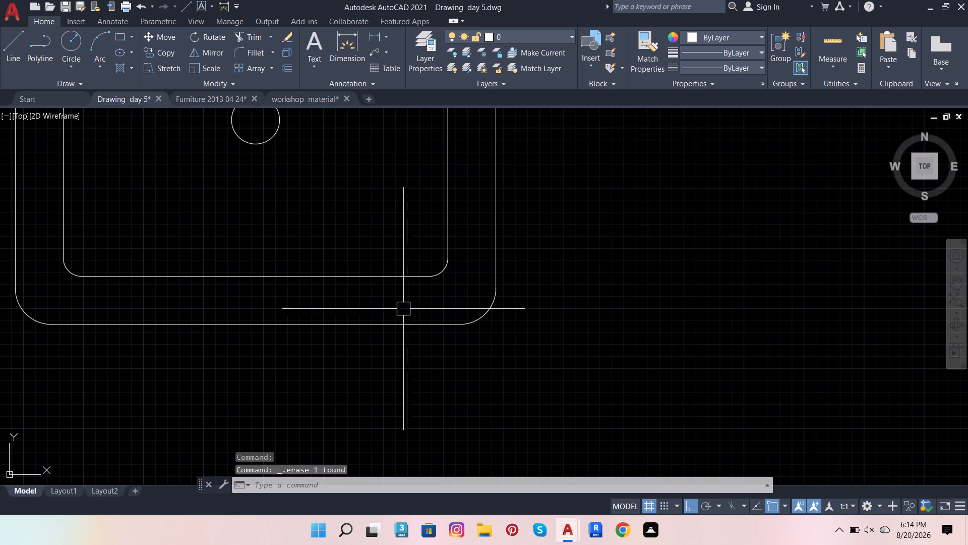
Rotate the sink 90° clockwise about its lower-right corner so the taps face right.
scroll(377, 401, "down", 3)
scroll(321, 228, "down", 2)
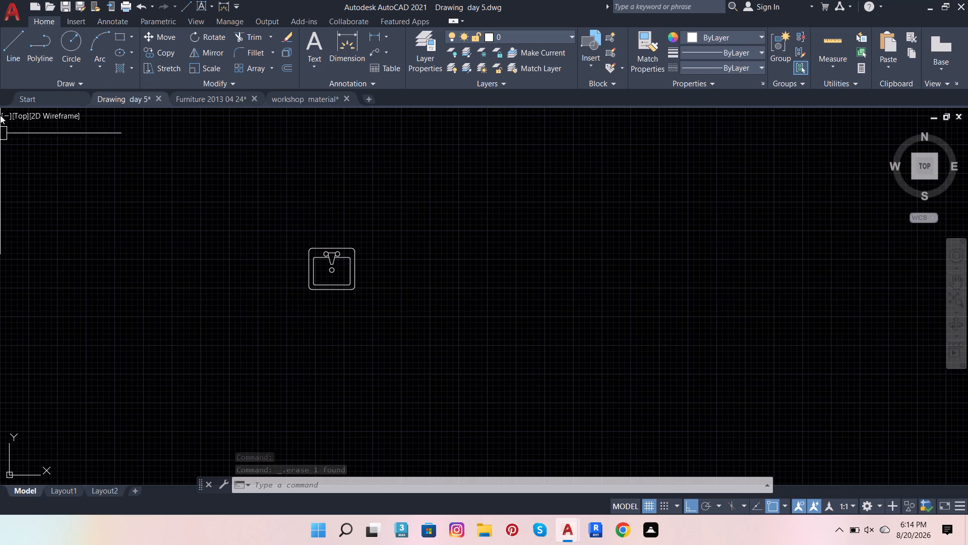
left_click(277, 211)
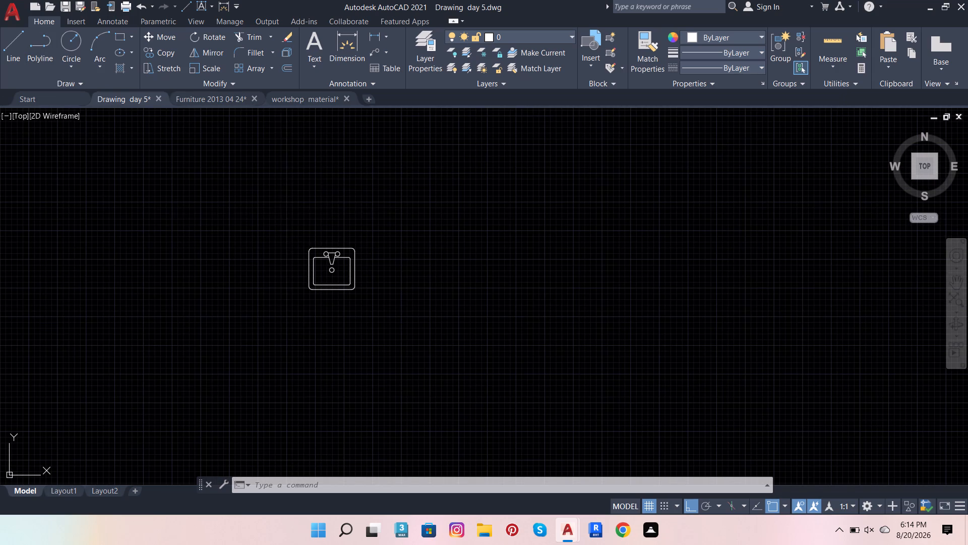
left_click(413, 335)
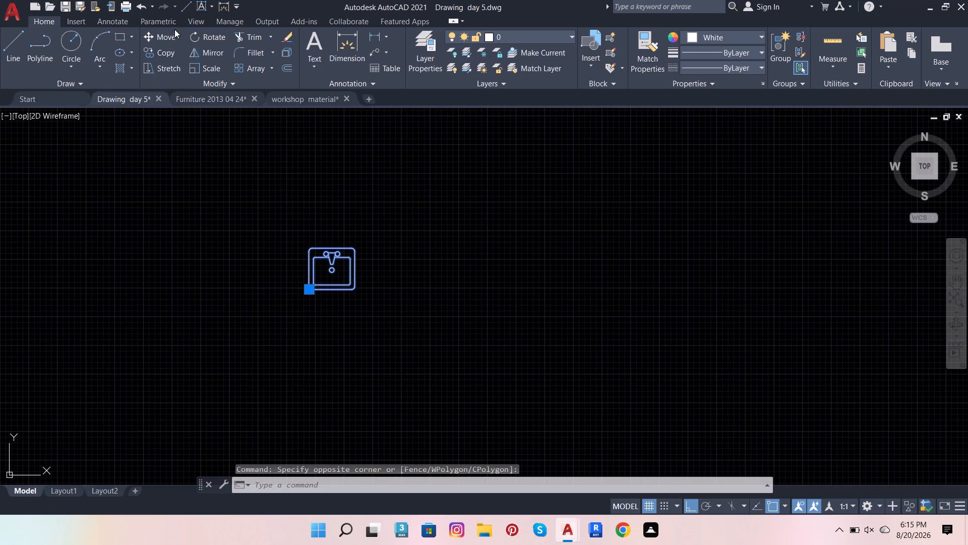
left_click(204, 40)
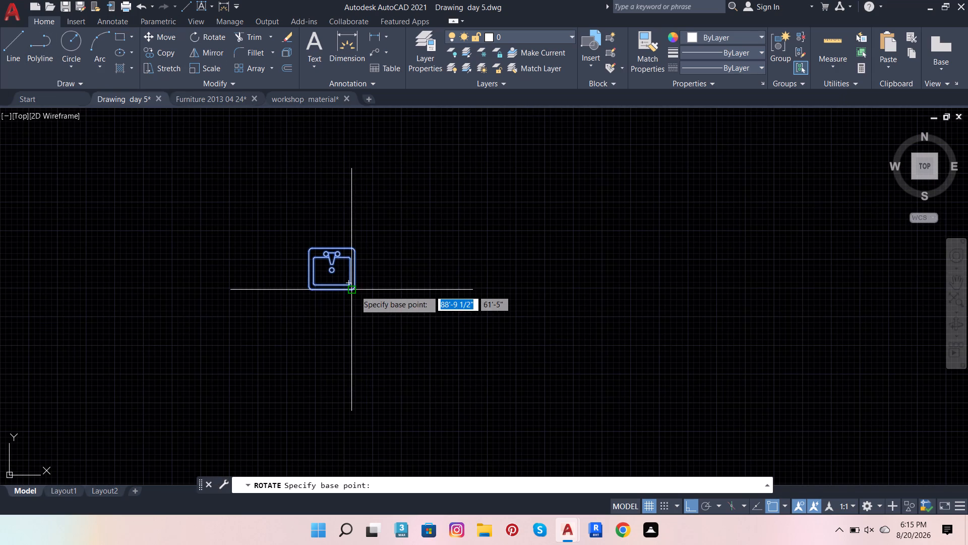
left_click(361, 292)
left_click(334, 348)
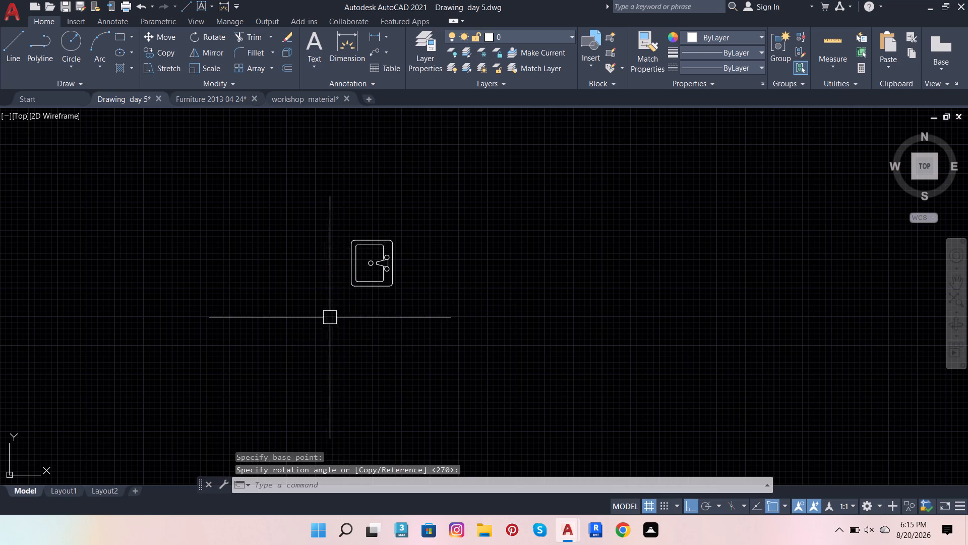
Move the sink by its upper-right corner onto the counter beside the magenta column, above the small bathroom, with Ortho off.
scroll(264, 224, "down", 3)
scroll(250, 232, "up", 1)
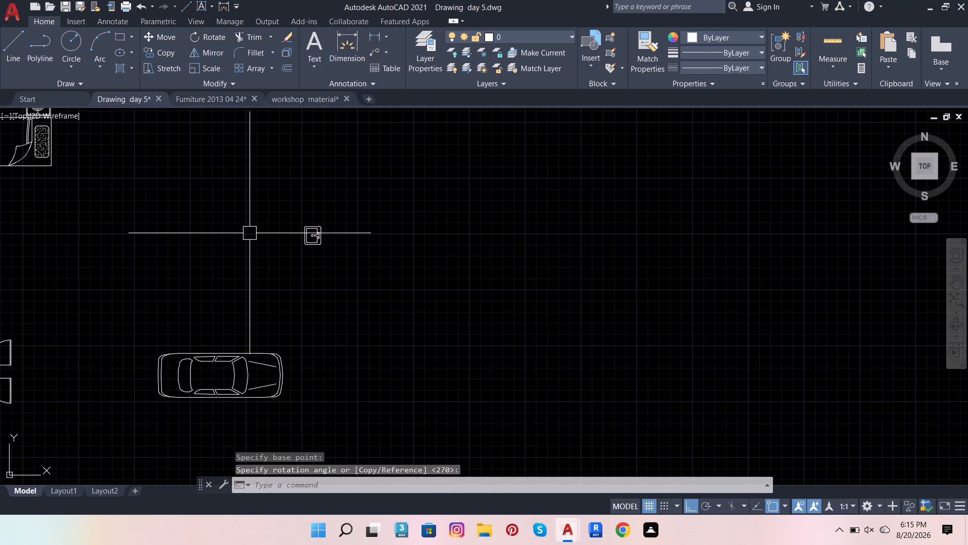
left_click(276, 206)
left_click(343, 277)
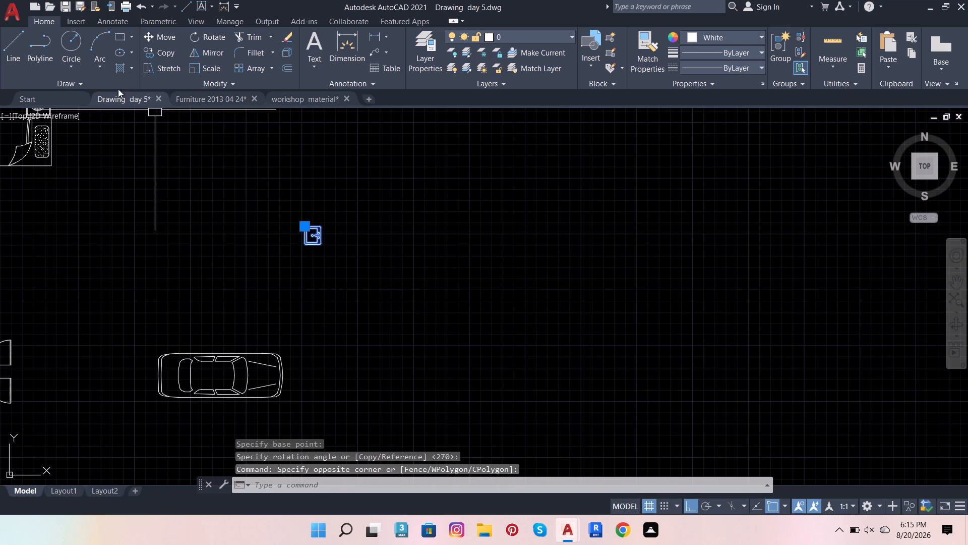
left_click(158, 32)
scroll(300, 191, "up", 1)
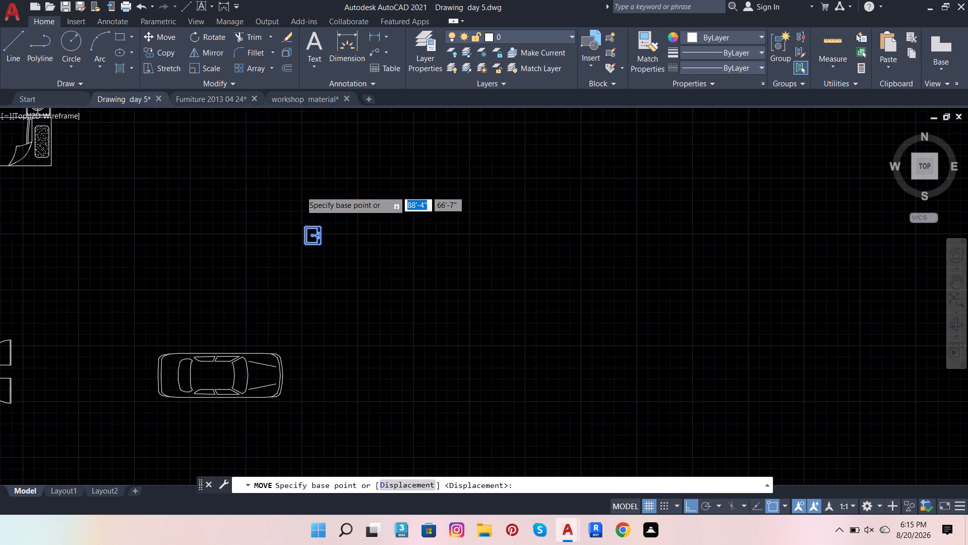
scroll(301, 191, "up", 1)
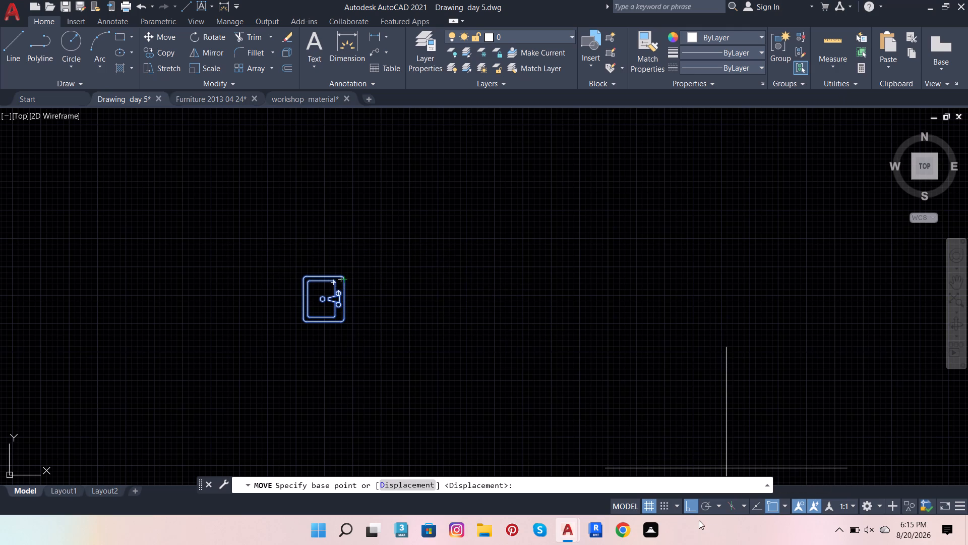
left_click(695, 502)
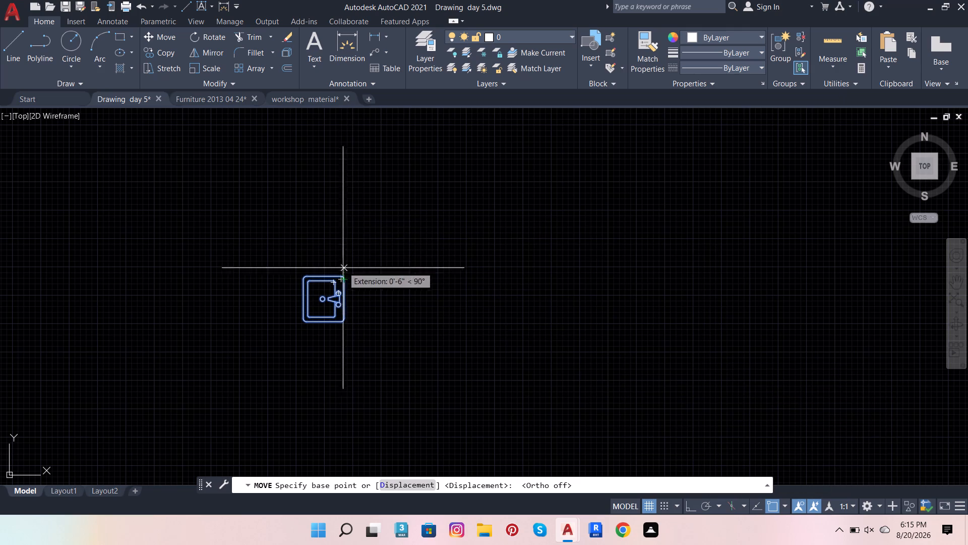
scroll(345, 276, "up", 4)
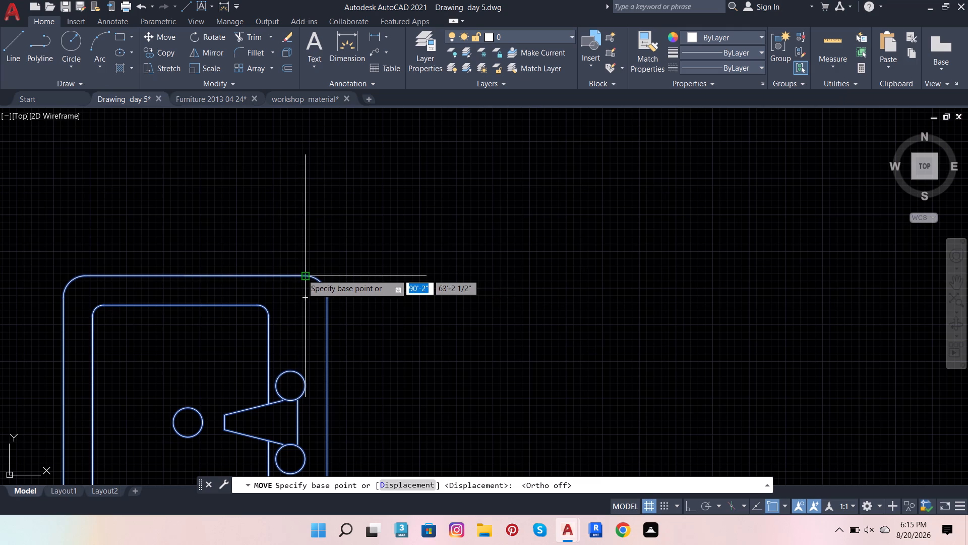
left_click(302, 274)
scroll(450, 286, "down", 5)
scroll(547, 296, "down", 4)
scroll(230, 387, "up", 1)
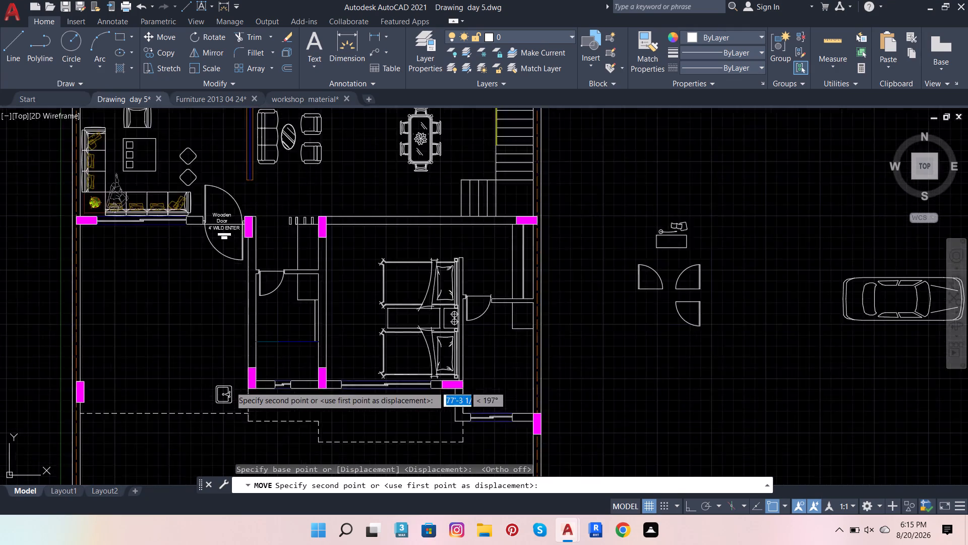
scroll(230, 386, "up", 2)
scroll(287, 373, "down", 2)
scroll(287, 299, "up", 3)
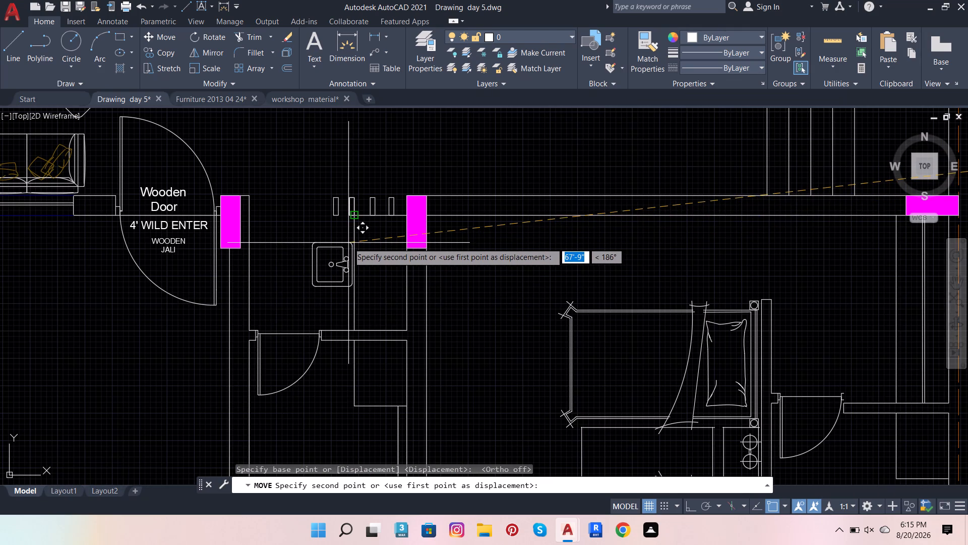
scroll(348, 243, "up", 2)
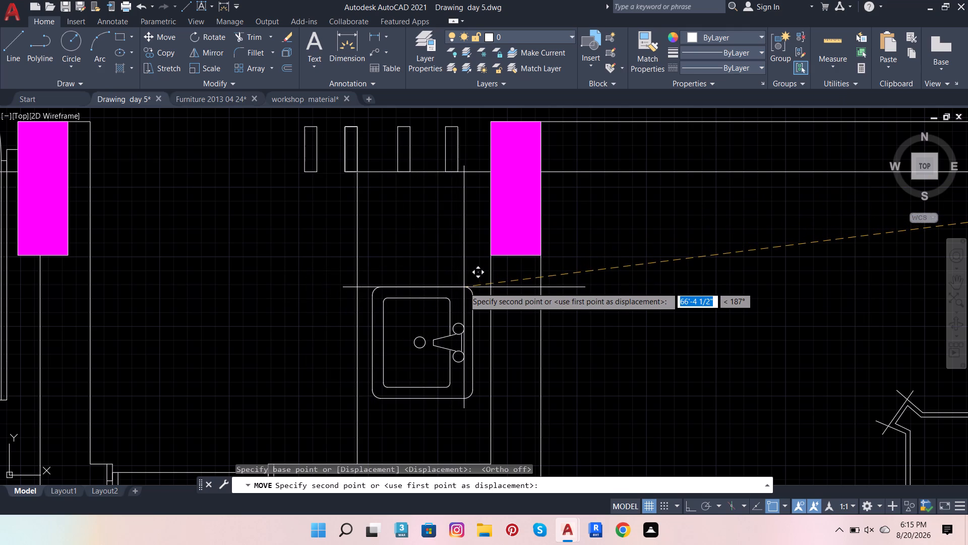
left_click(464, 287)
Copy the placed sink onto the counter in the small bathroom directly below and the one in the bathroom right of the twin-bed bedroom.
left_click(447, 285)
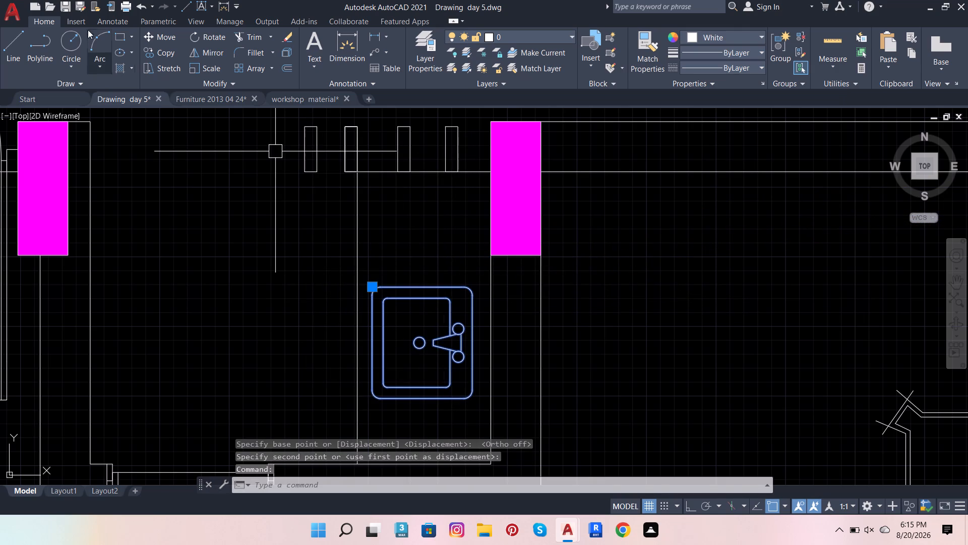
left_click(166, 49)
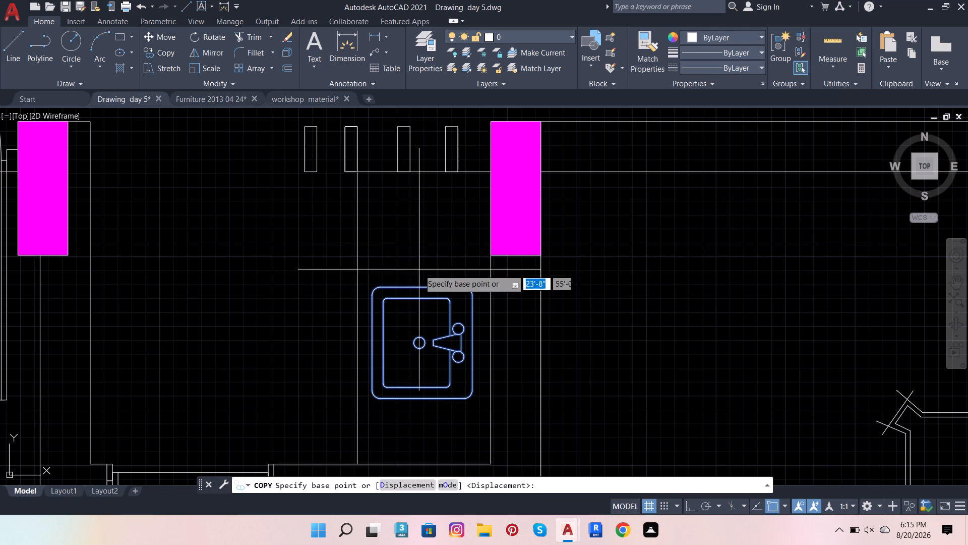
left_click(473, 290)
scroll(486, 261, "down", 4)
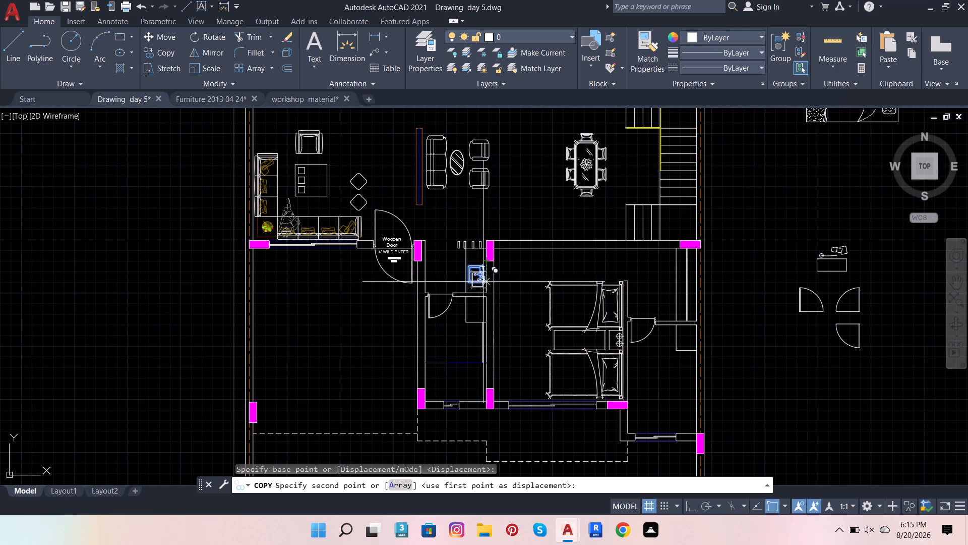
scroll(481, 316, "up", 3)
scroll(471, 270, "up", 3)
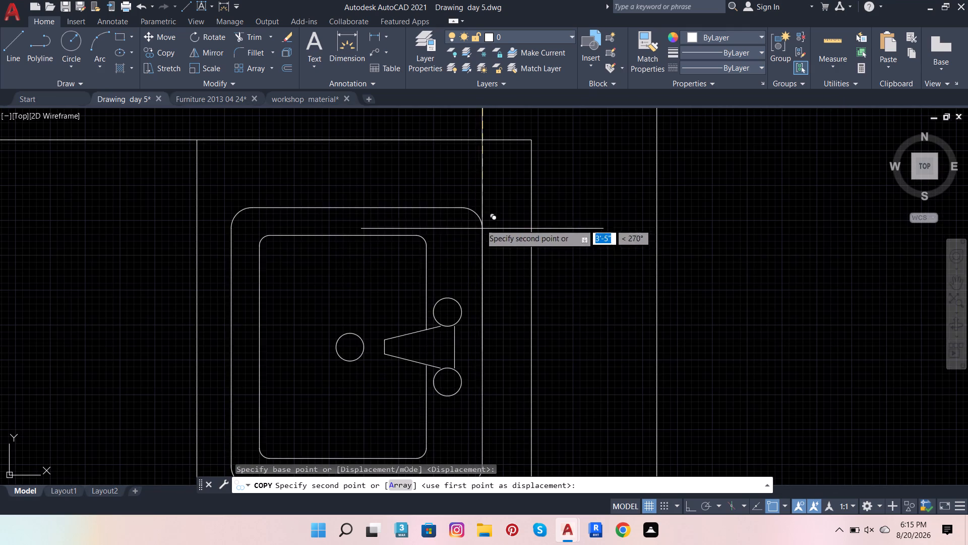
left_click(487, 216)
scroll(416, 220, "down", 3)
scroll(368, 232, "down", 3)
scroll(581, 261, "up", 3)
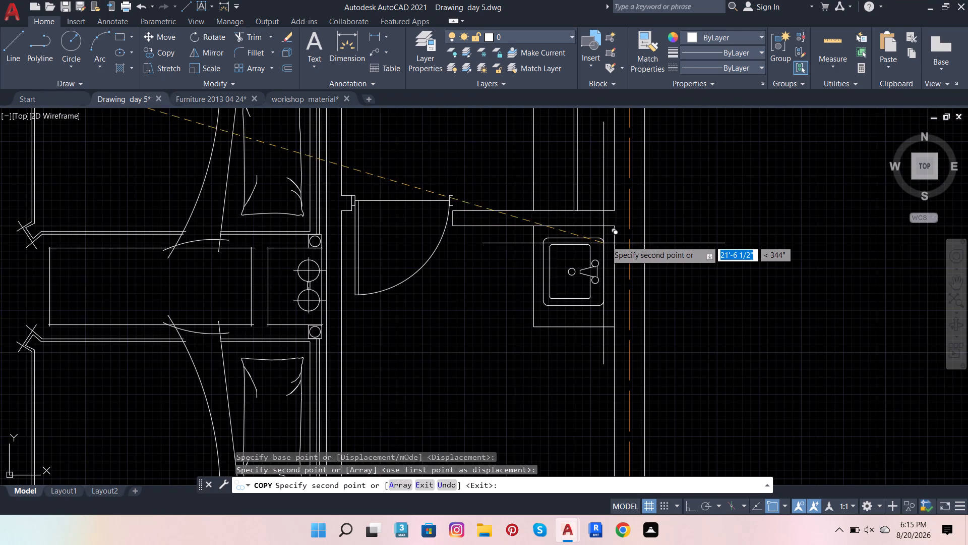
left_click(606, 240)
scroll(577, 268, "down", 3)
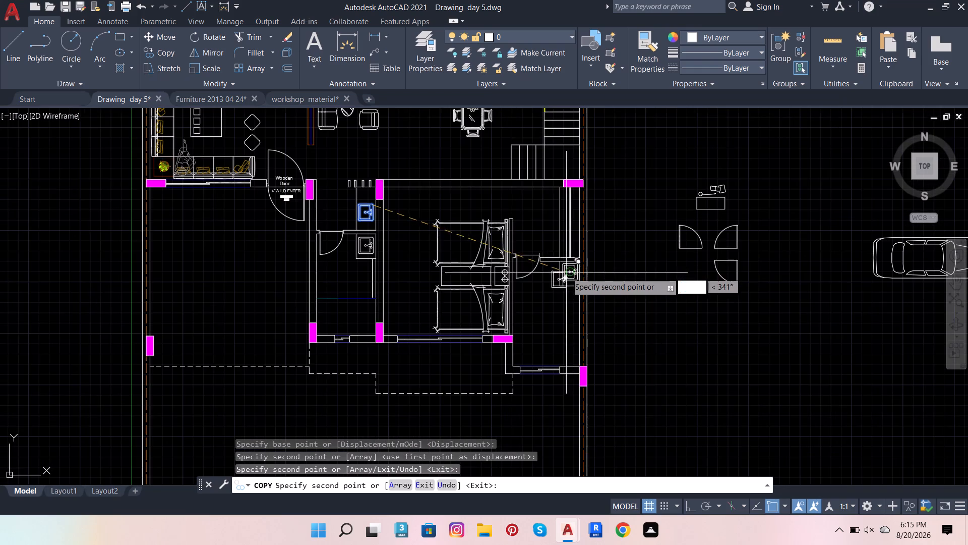
scroll(563, 297, "down", 2)
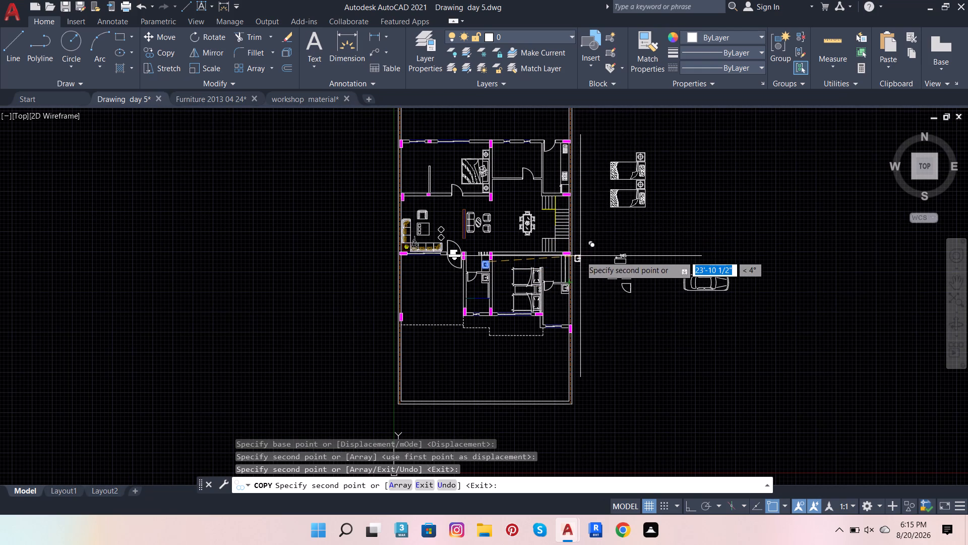
key("Escape")
key("Escape")
With Ortho on, offset the inner lines of the left and lower walls 2' into the double bedroom's partitioned corner.
scroll(460, 163, "up", 2)
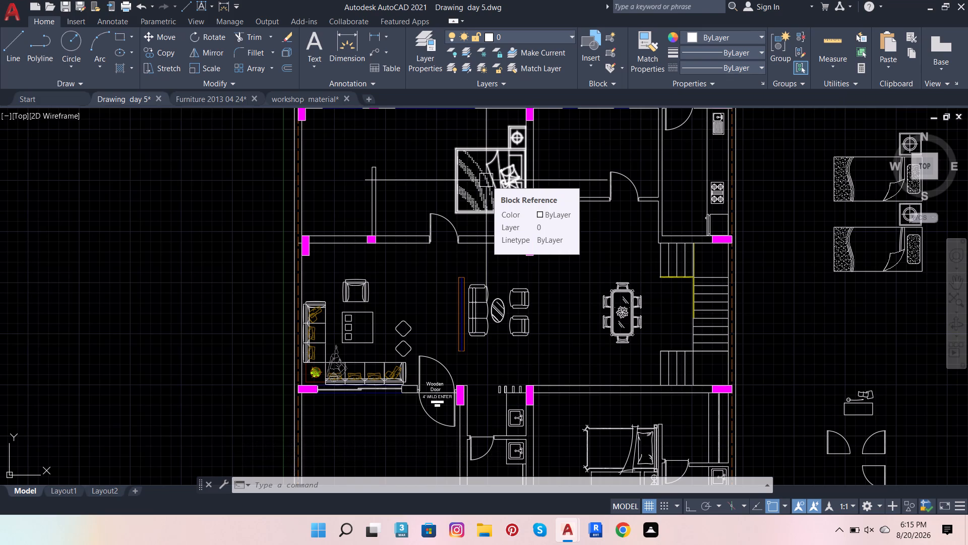
scroll(490, 195, "down", 3)
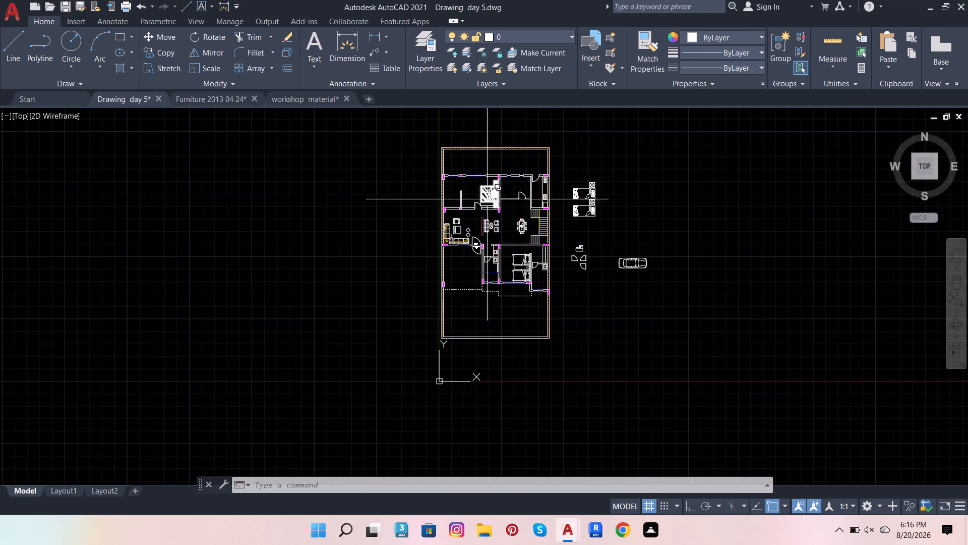
scroll(429, 182, "up", 4)
left_click(506, 201)
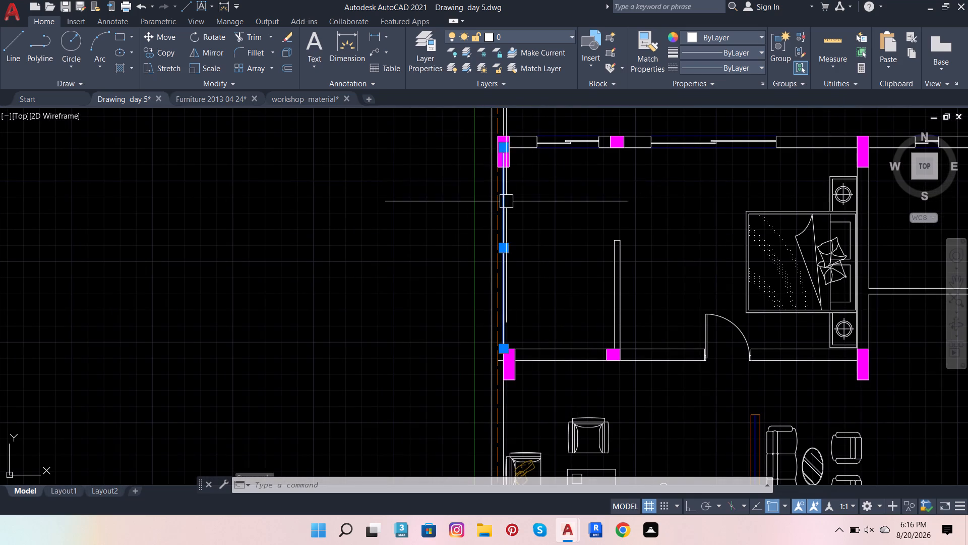
left_click(279, 64)
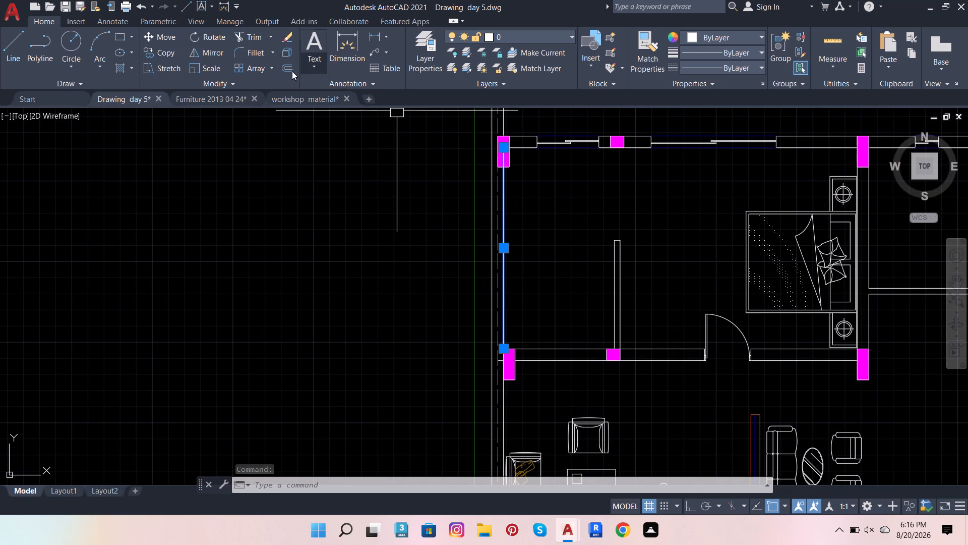
left_click(290, 71)
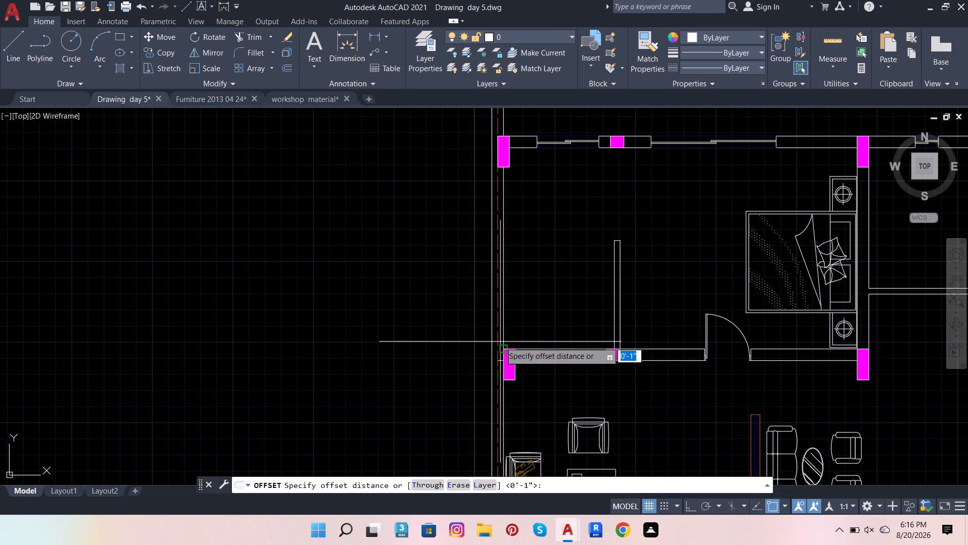
left_click(500, 342)
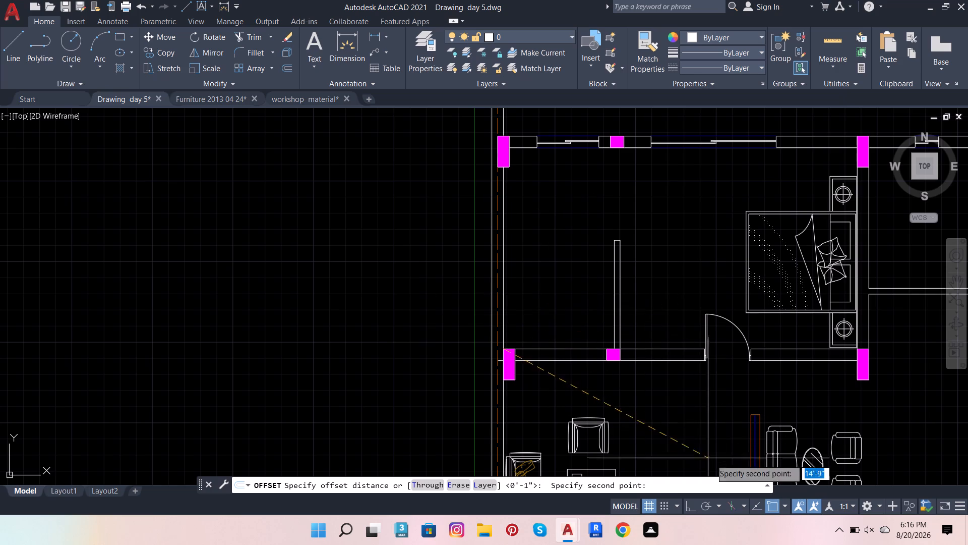
left_click(689, 510)
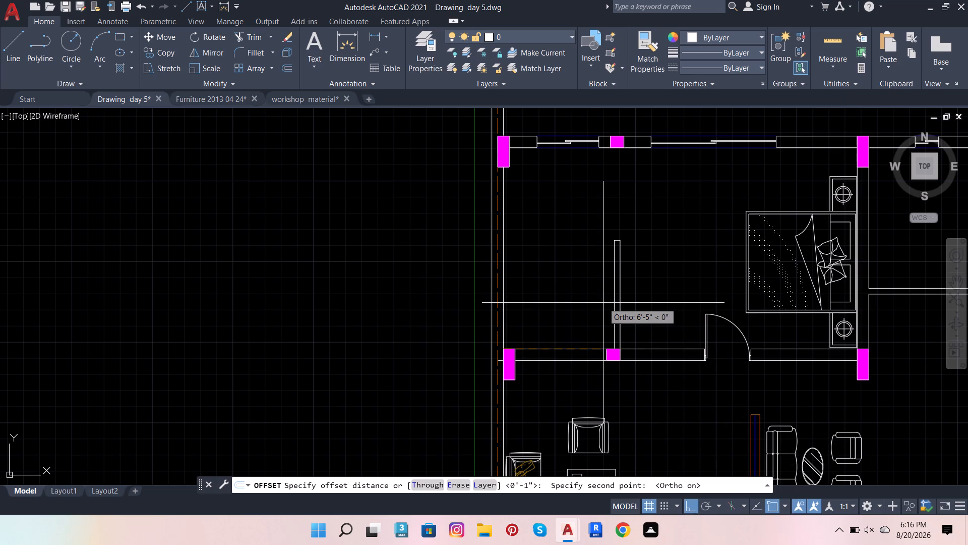
key("2")
key("apostrophe")
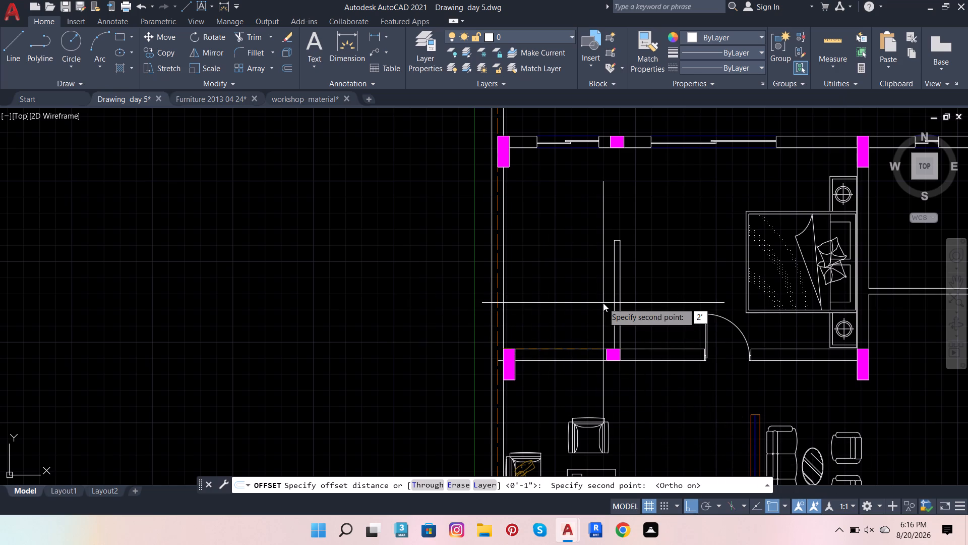
key("Return")
left_click(603, 303)
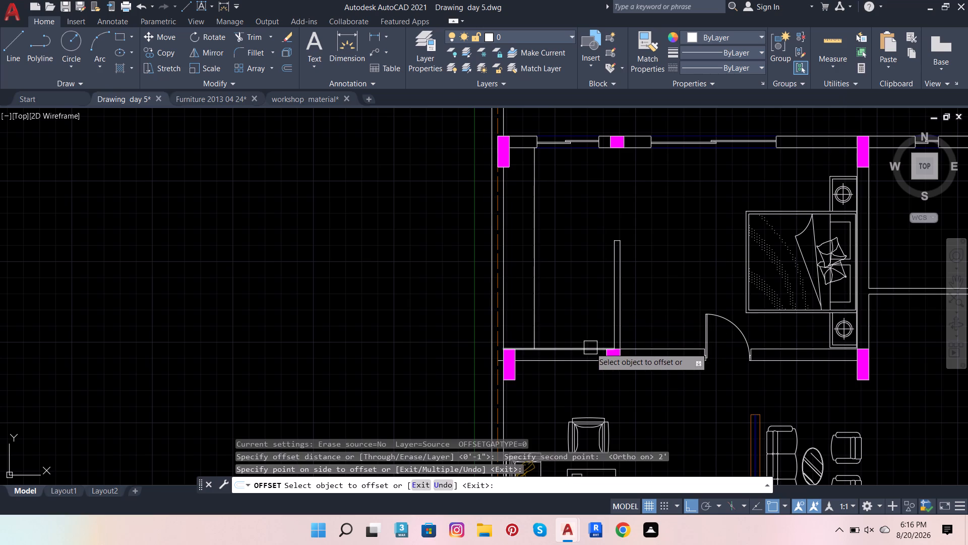
left_click(590, 348)
left_click(588, 306)
key("Escape")
key("Escape")
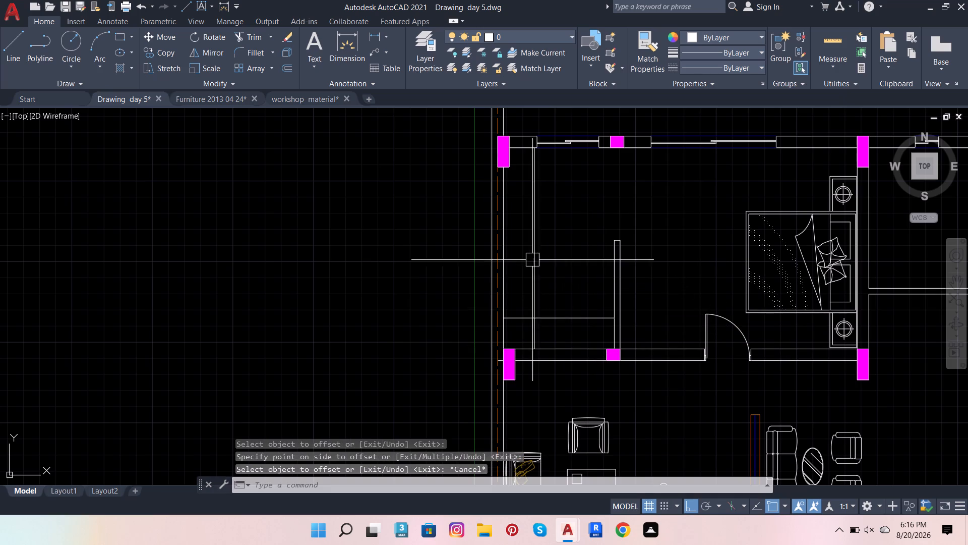
Trim the overlapping ends of the two 2' offset lines so they meet in an L-shaped corner.
left_click(236, 35)
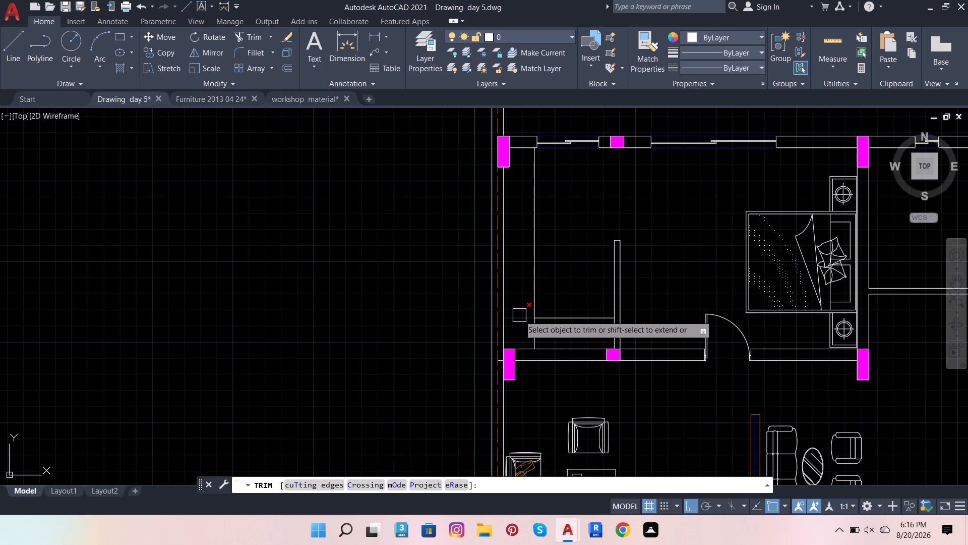
left_click(519, 315)
left_click(531, 336)
key("Escape")
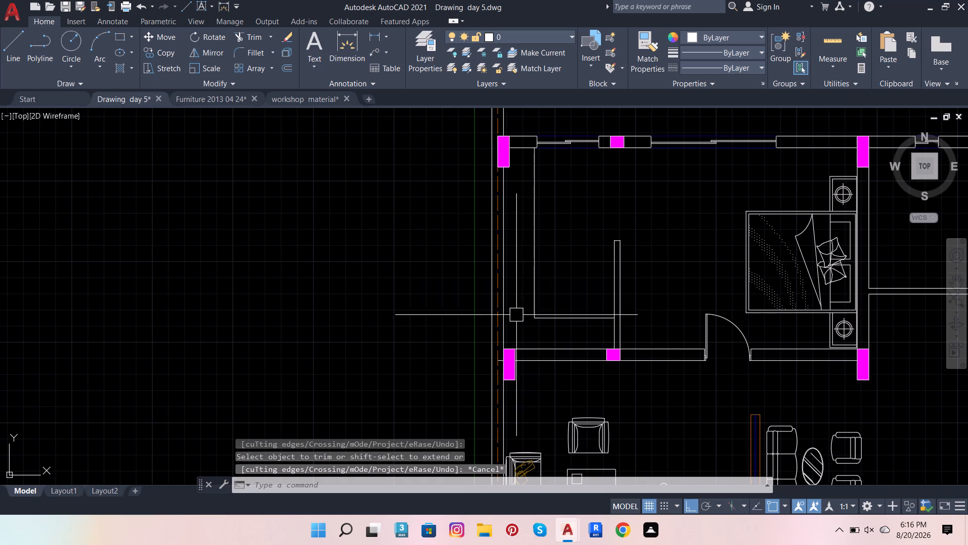
Offset the same left and lower inner wall lines 1' inward, between the walls and the L-shaped outline.
left_click(510, 327)
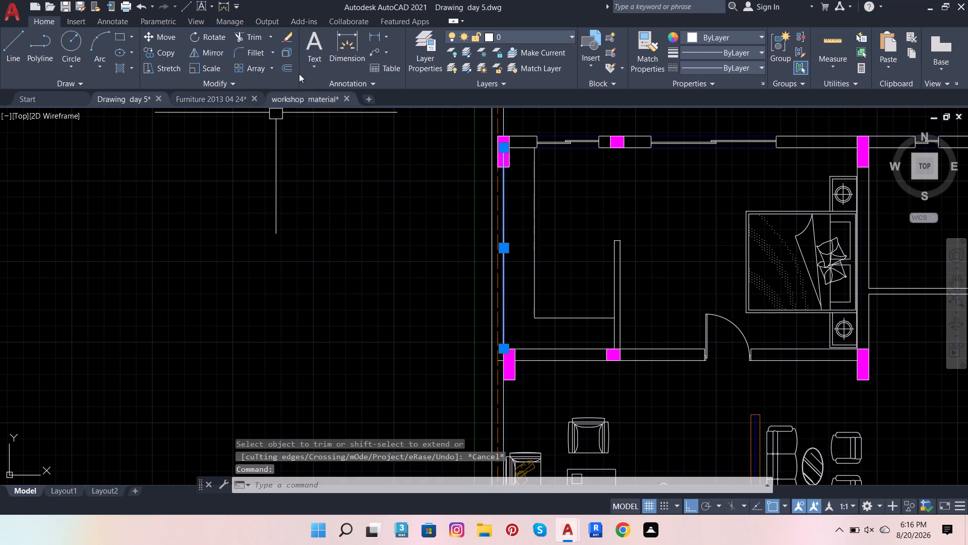
left_click(293, 69)
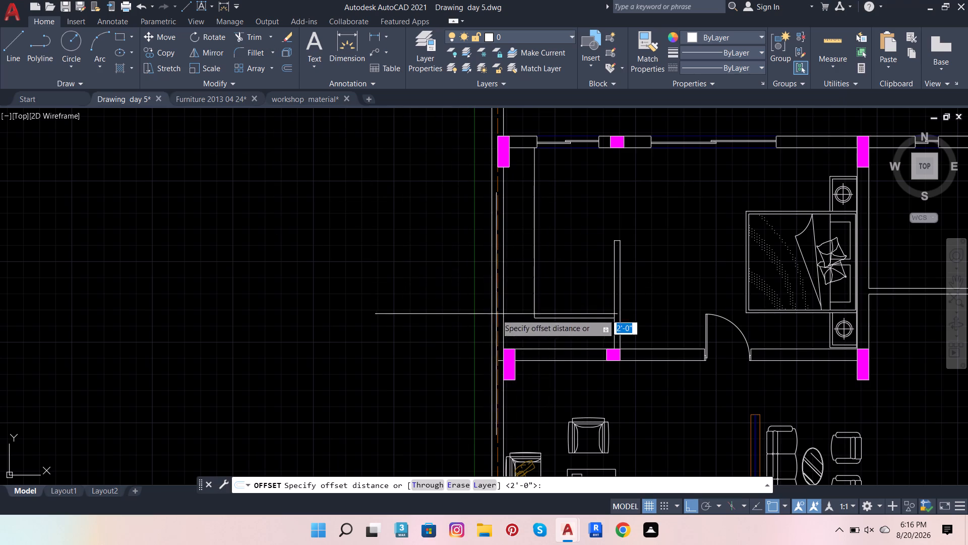
left_click(507, 346)
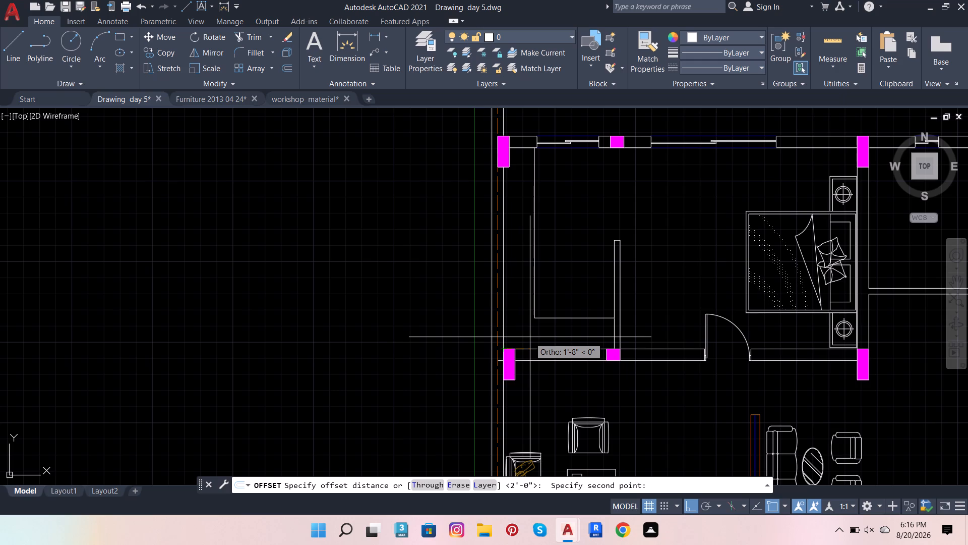
key("1")
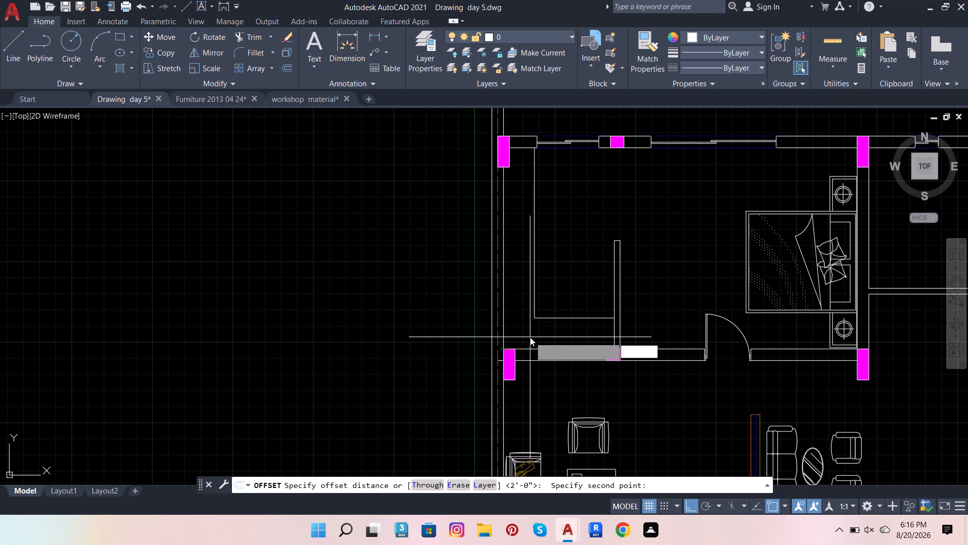
key("apostrophe")
key("Return")
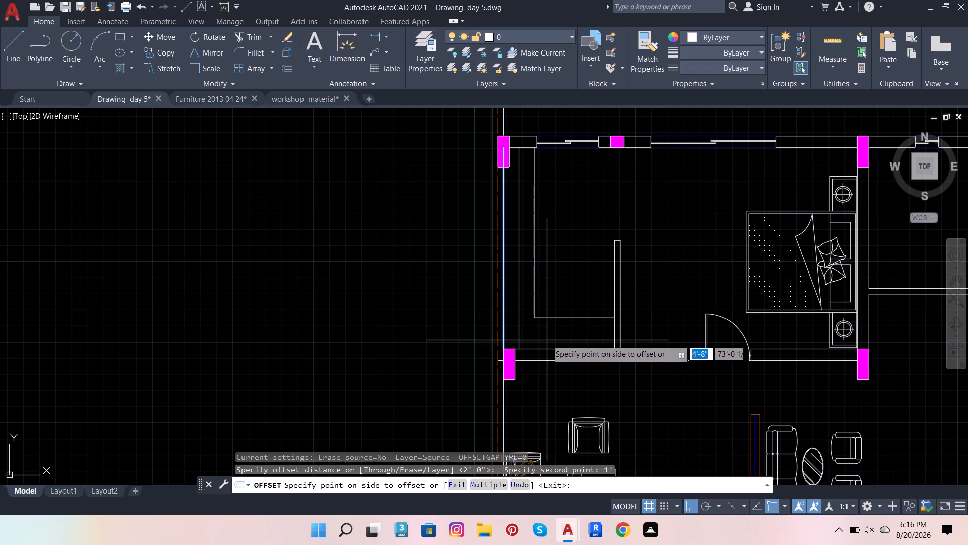
left_click(547, 338)
left_click(548, 344)
left_click(549, 335)
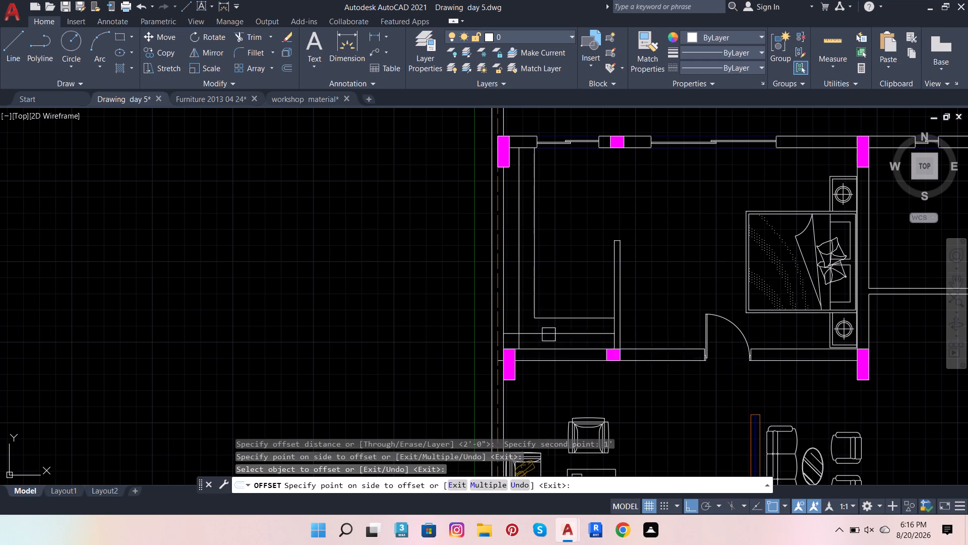
scroll(519, 325, "up", 1)
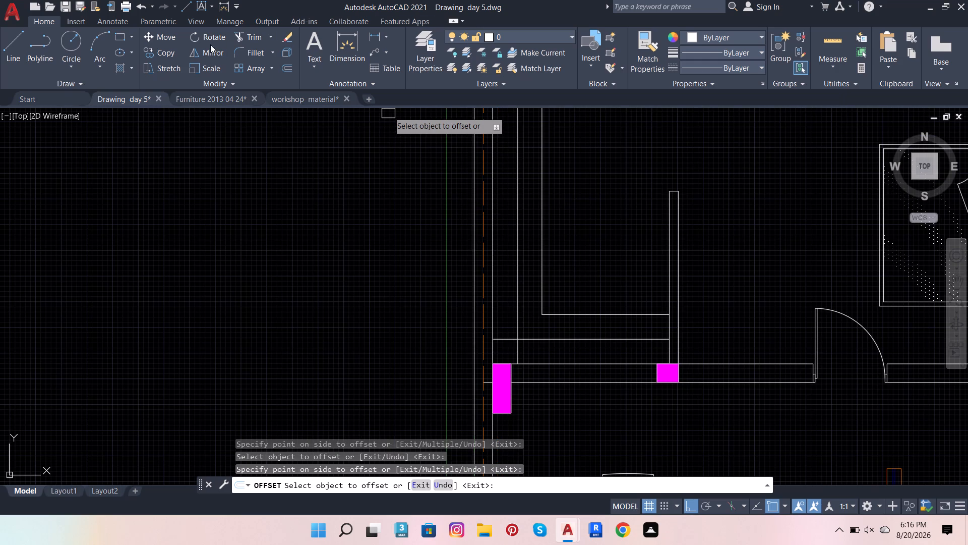
Trim the overlapping ends of the two 1' offset lines so they meet in an L-shaped corner.
left_click(257, 33)
scroll(521, 381, "up", 3)
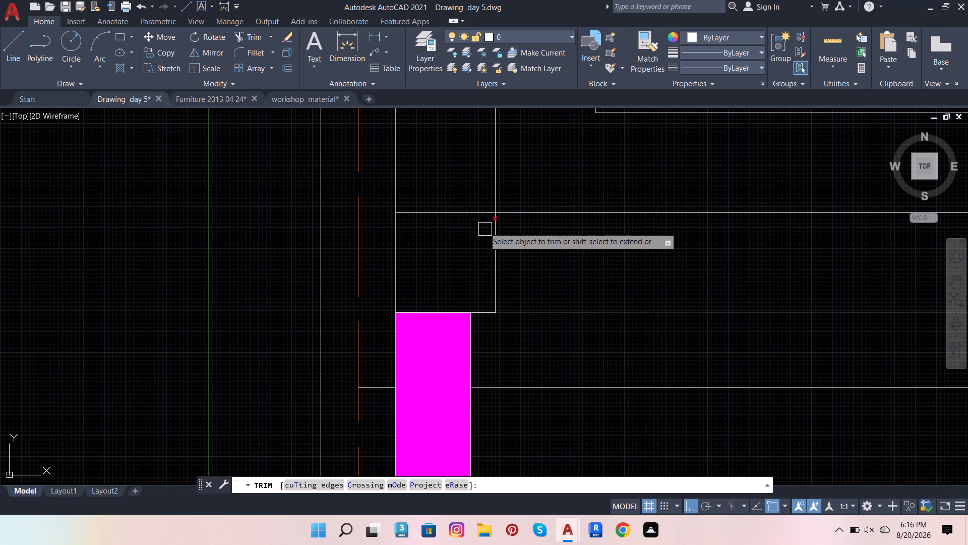
left_click(462, 204)
left_click(500, 254)
scroll(494, 283, "down", 2)
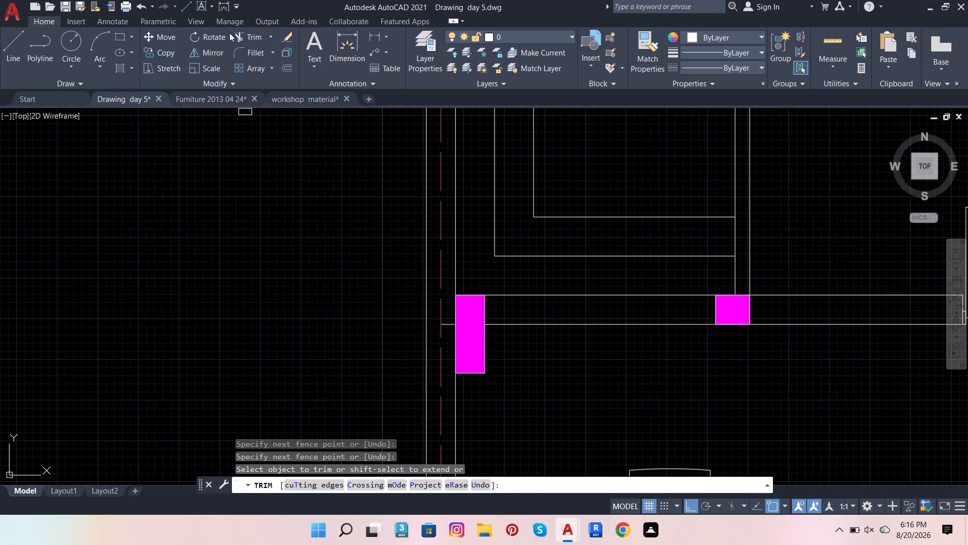
Offset both legs of the L-shaped line nearest the walls 1" towards the room's interior.
left_click(283, 70)
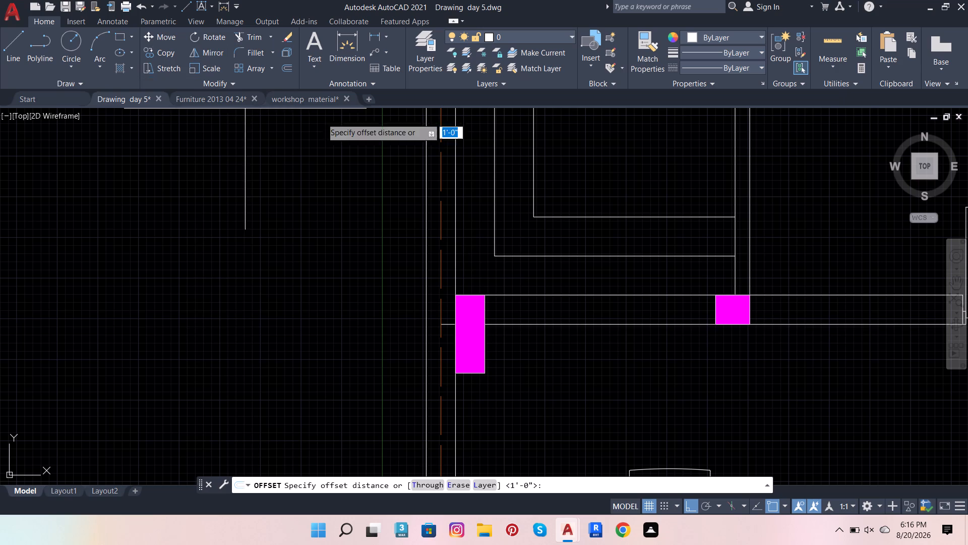
left_click(499, 255)
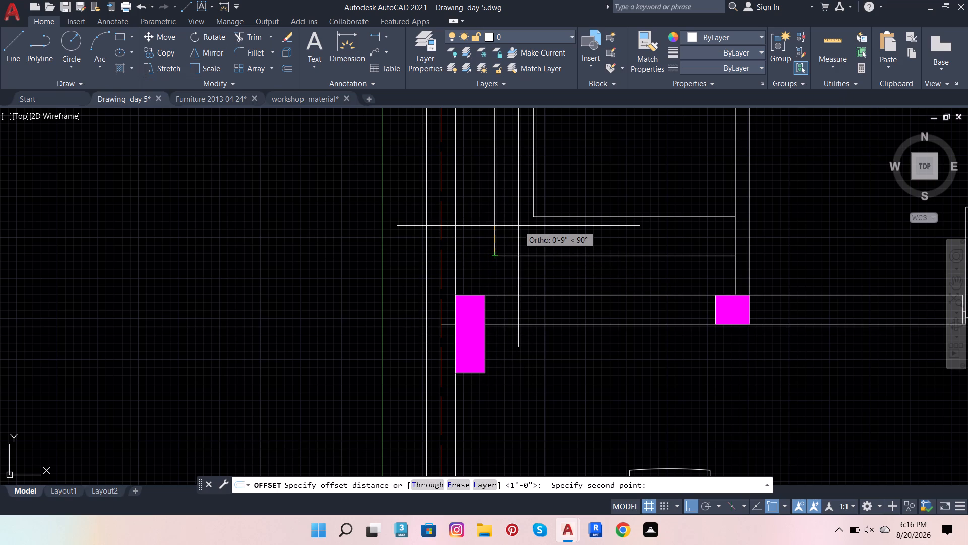
key("1")
key("Return")
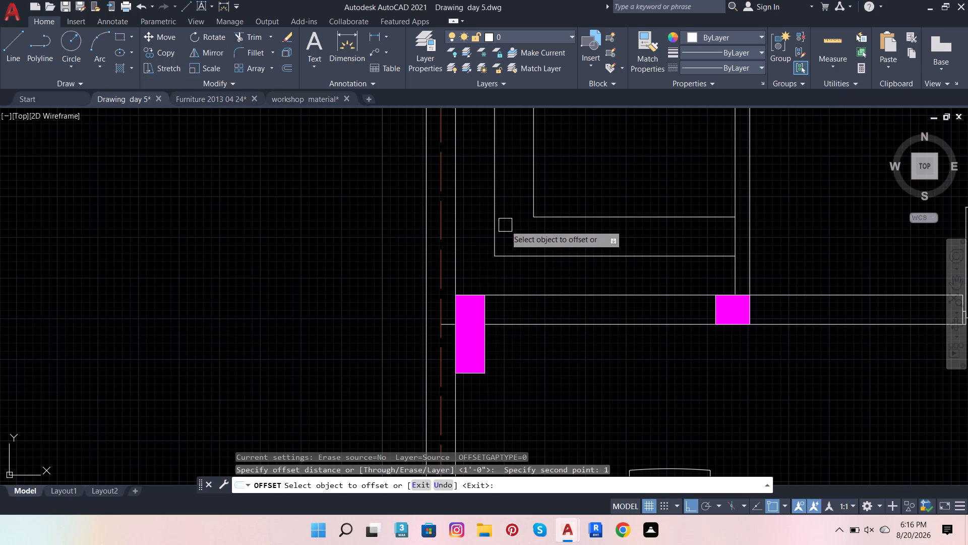
left_click(499, 226)
left_click(508, 232)
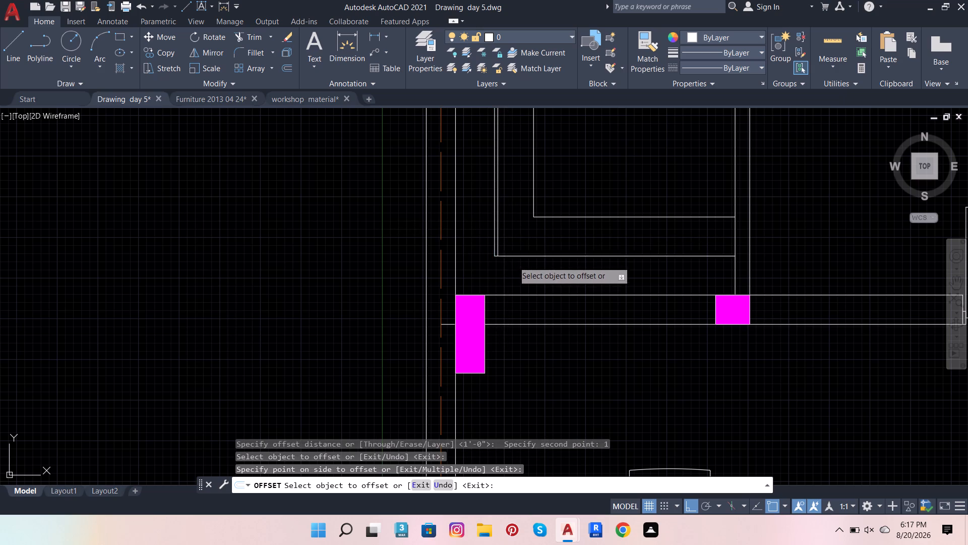
left_click(513, 261)
left_click(513, 234)
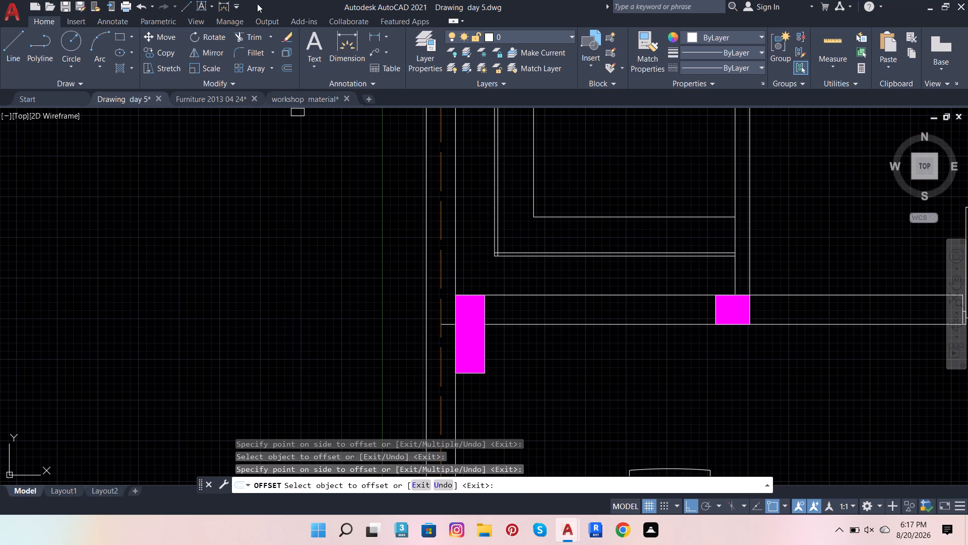
Trim the overlapping ends of the two 1" offset lines to form a clean double-line L-shaped corner.
left_click(250, 37)
scroll(456, 233, "up", 3)
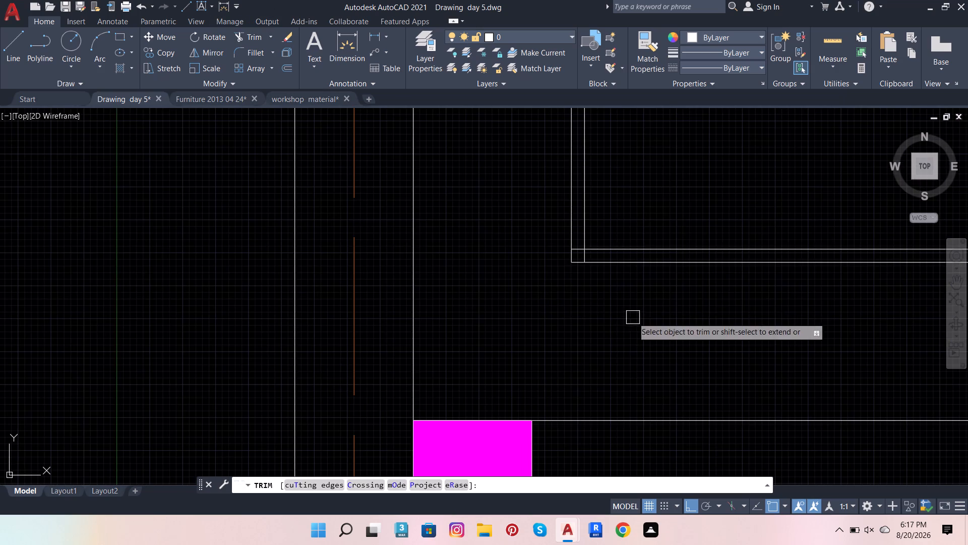
scroll(637, 252, "up", 2)
scroll(475, 225, "up", 3)
left_click_drag(482, 243, 483, 253)
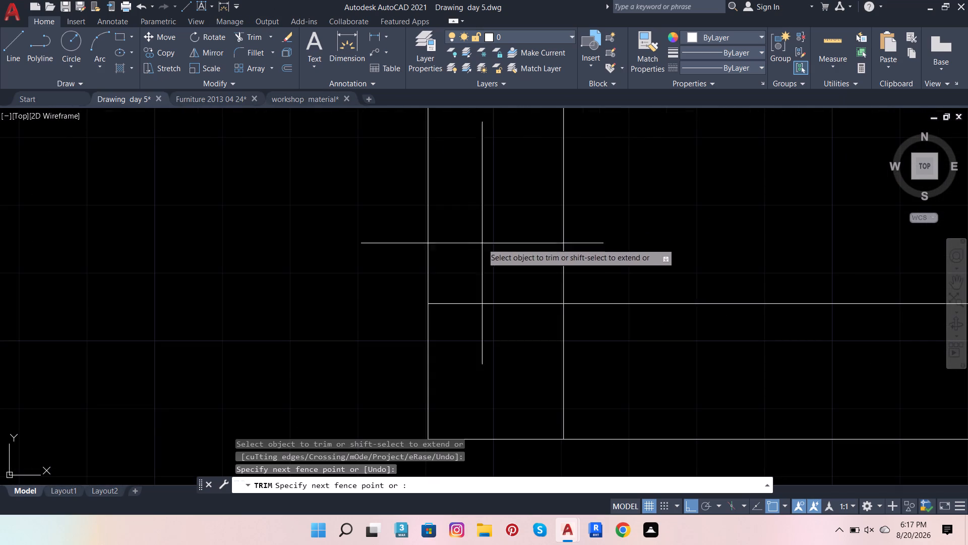
left_click_drag(483, 253, 625, 387)
scroll(383, 343, "down", 4)
scroll(328, 371, "down", 6)
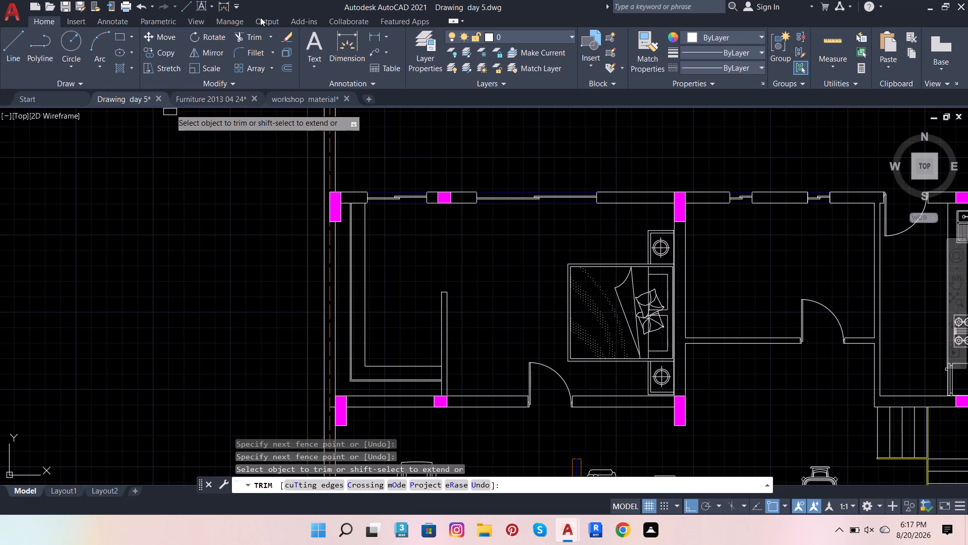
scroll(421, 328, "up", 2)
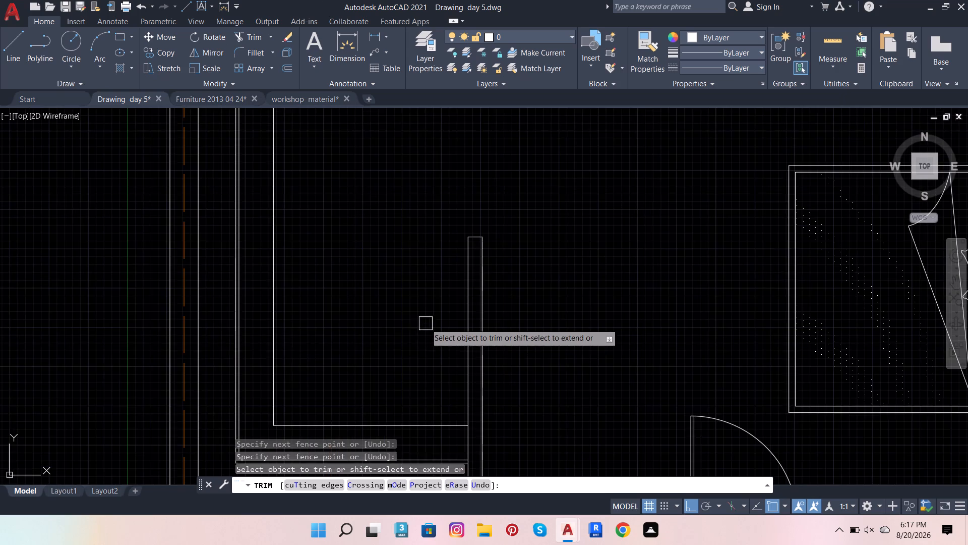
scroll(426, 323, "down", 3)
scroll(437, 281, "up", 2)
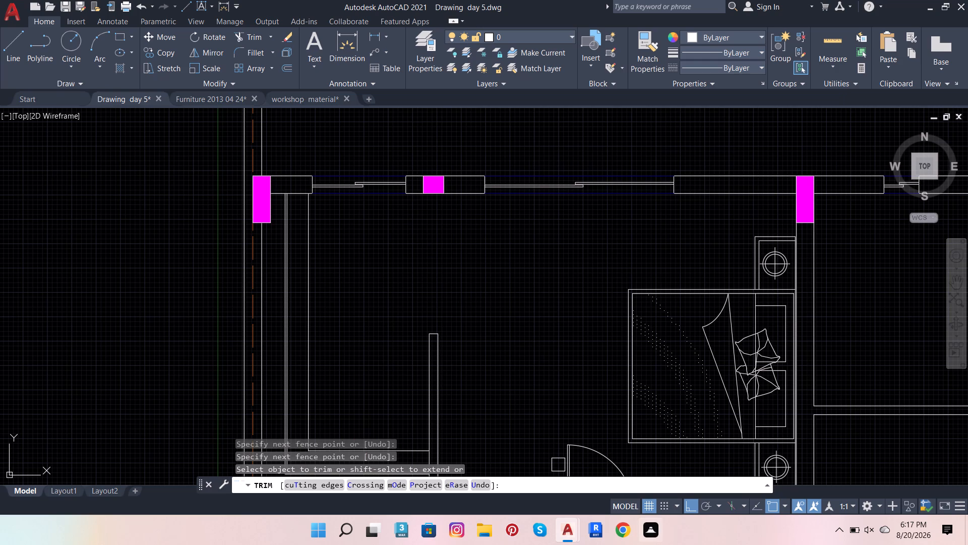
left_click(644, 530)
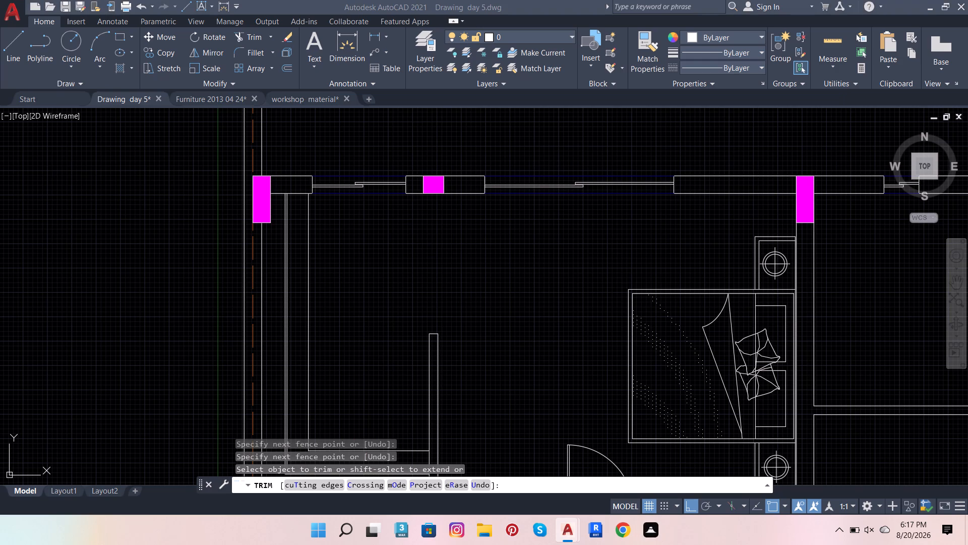
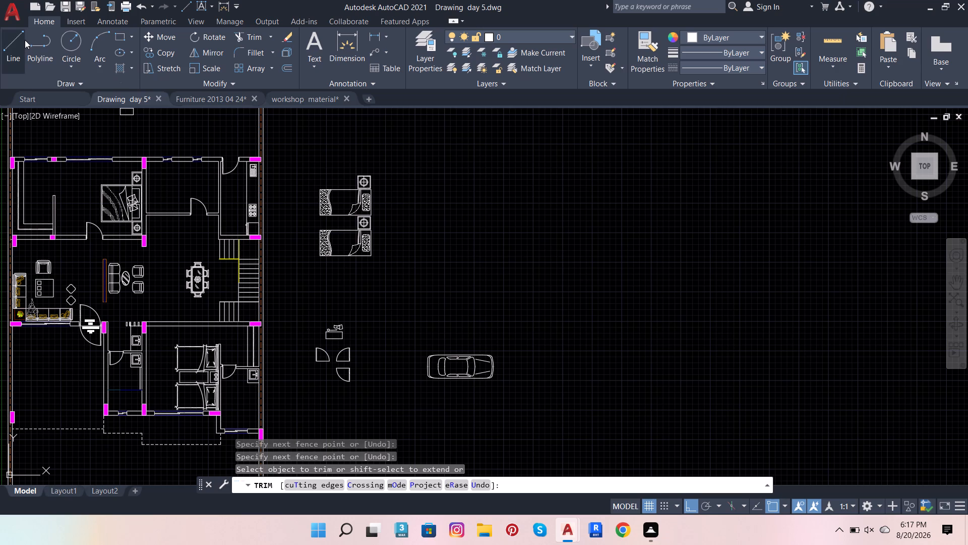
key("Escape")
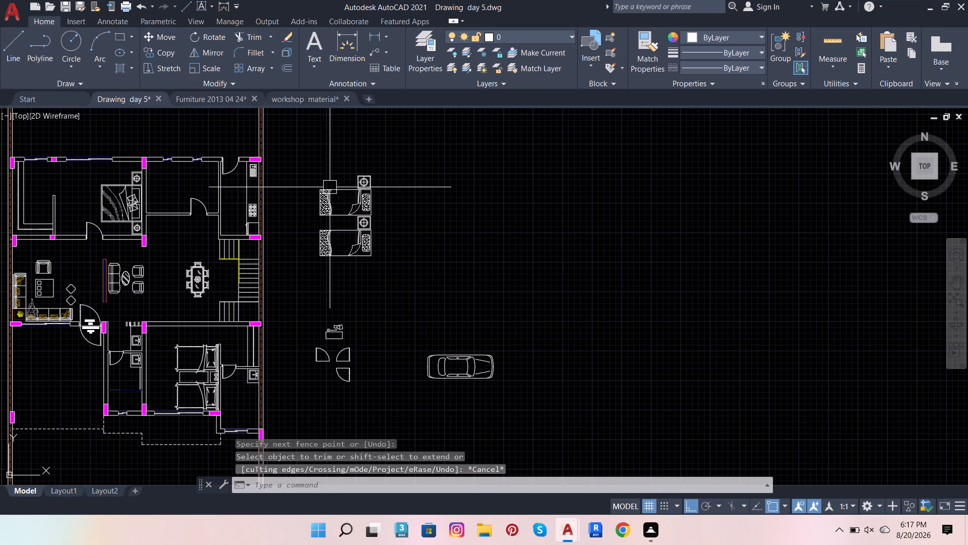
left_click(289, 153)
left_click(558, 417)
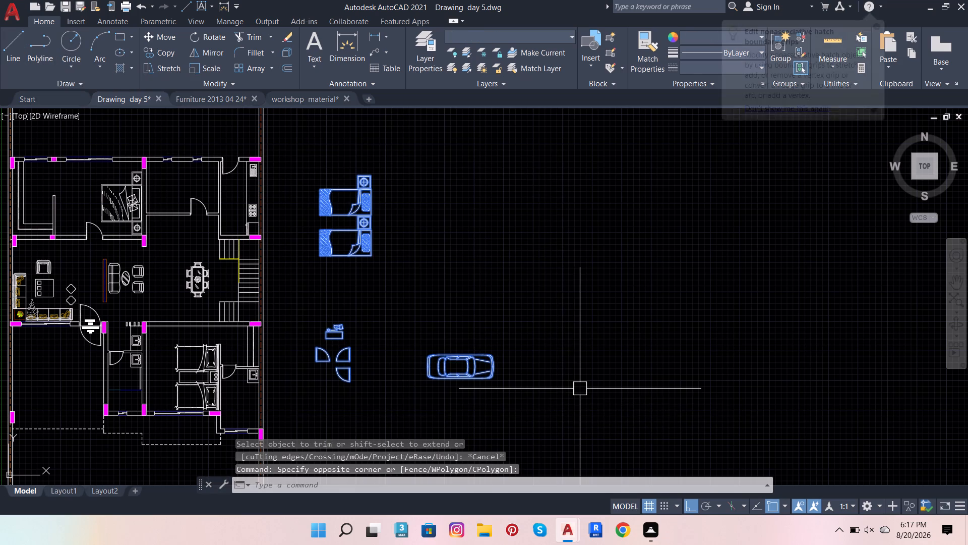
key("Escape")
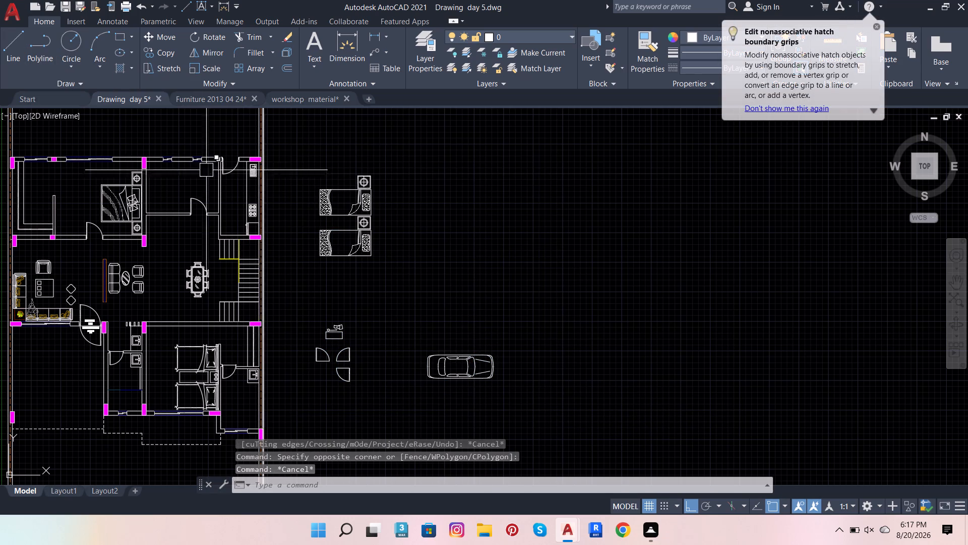
Erase the loose beds, desk and door blocks beside the floor plan, keeping the car.
left_click(294, 148)
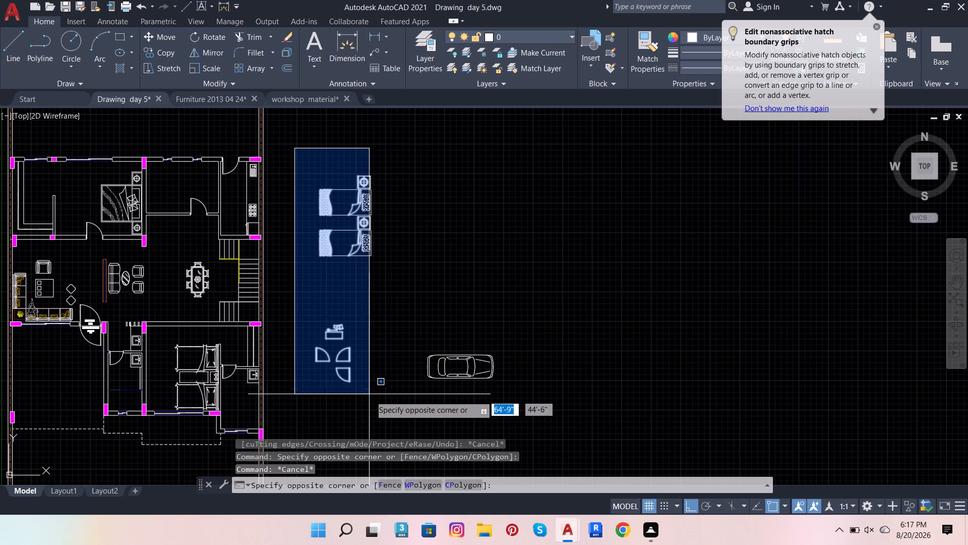
left_click(385, 400)
key("Delete")
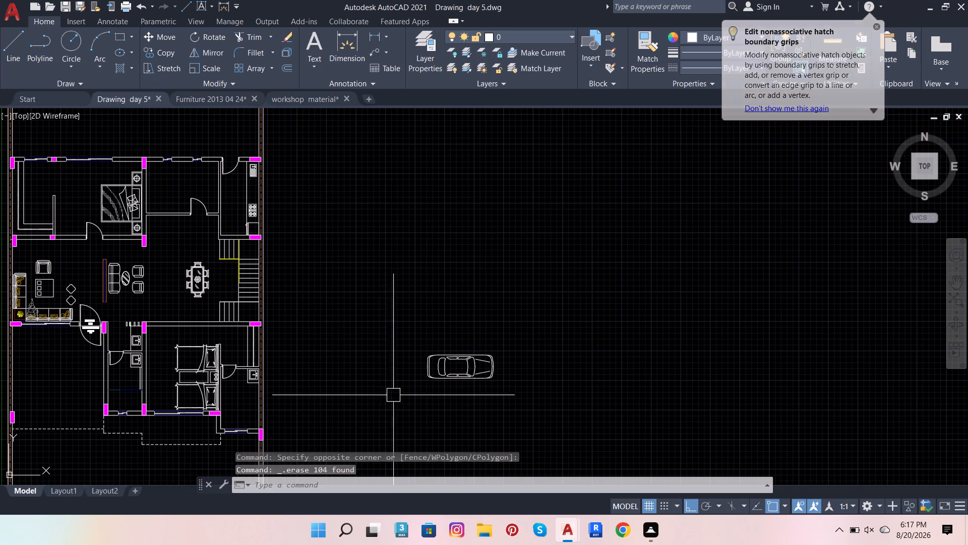
Examine the furnished floor plan, covering the bedrooms, living area, dining area and front part of the house.
scroll(400, 396, "down", 2)
scroll(345, 404, "up", 1)
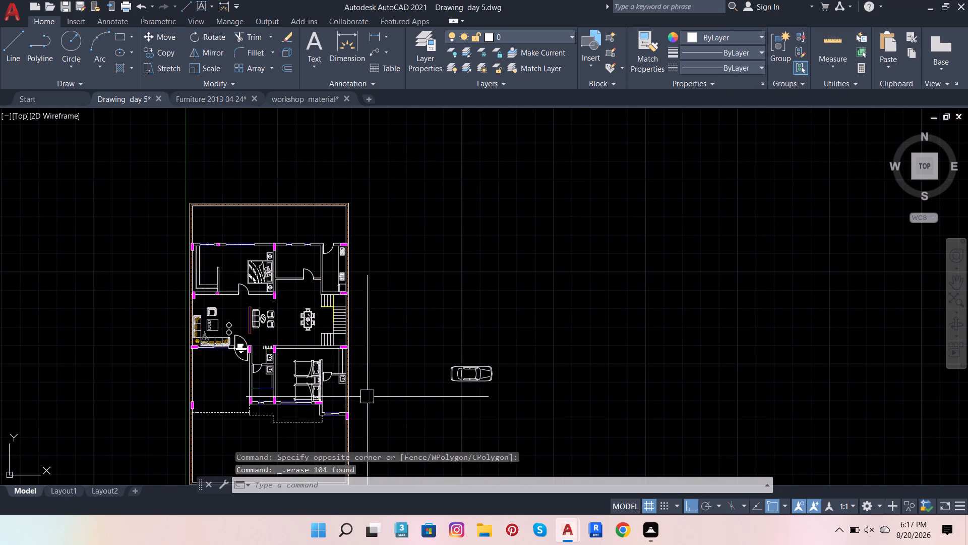
scroll(360, 387, "up", 1)
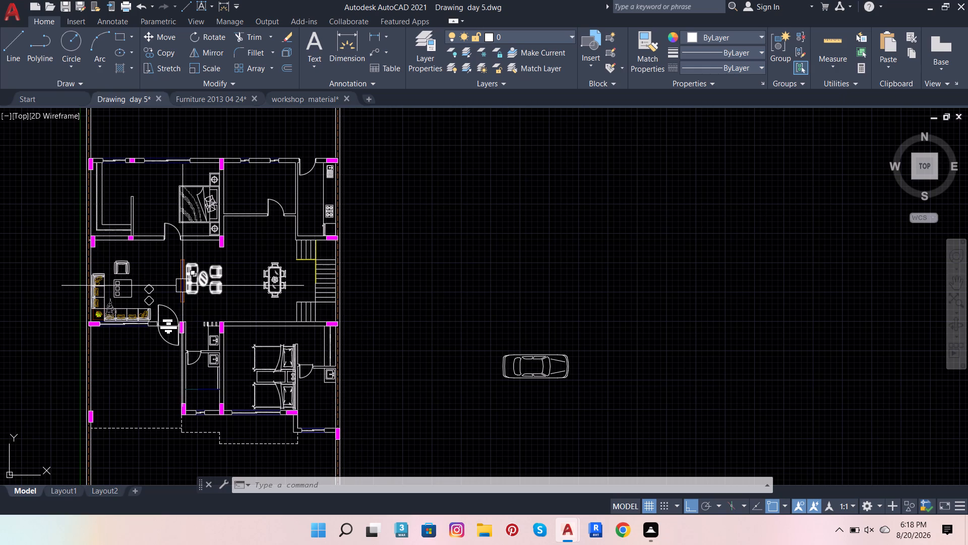
scroll(96, 300, "up", 2)
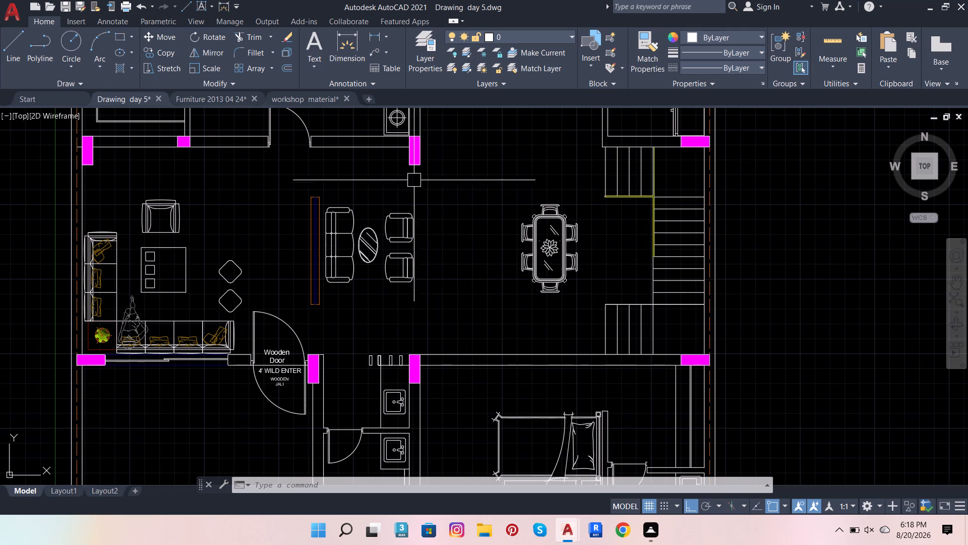
scroll(553, 395, "down", 2)
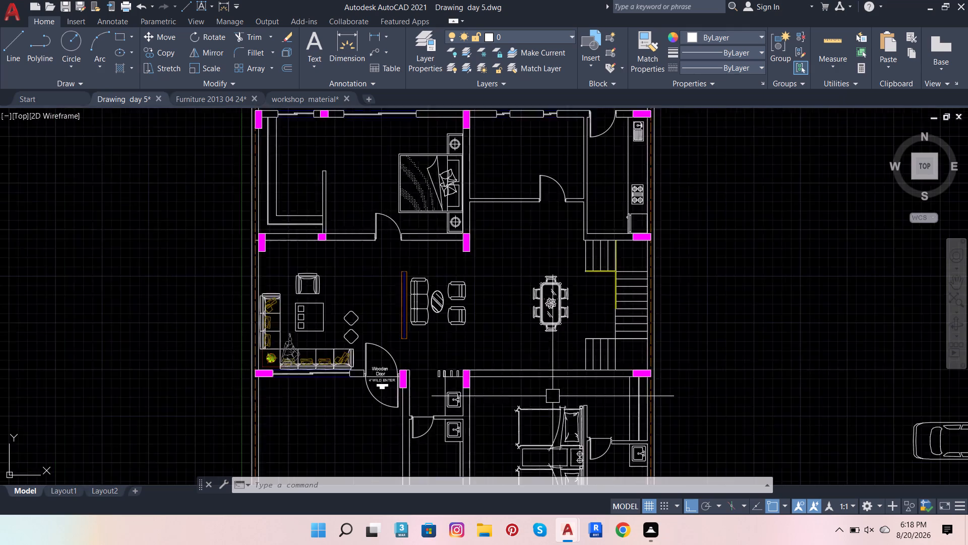
scroll(165, 382, "down", 3)
scroll(215, 408, "up", 4)
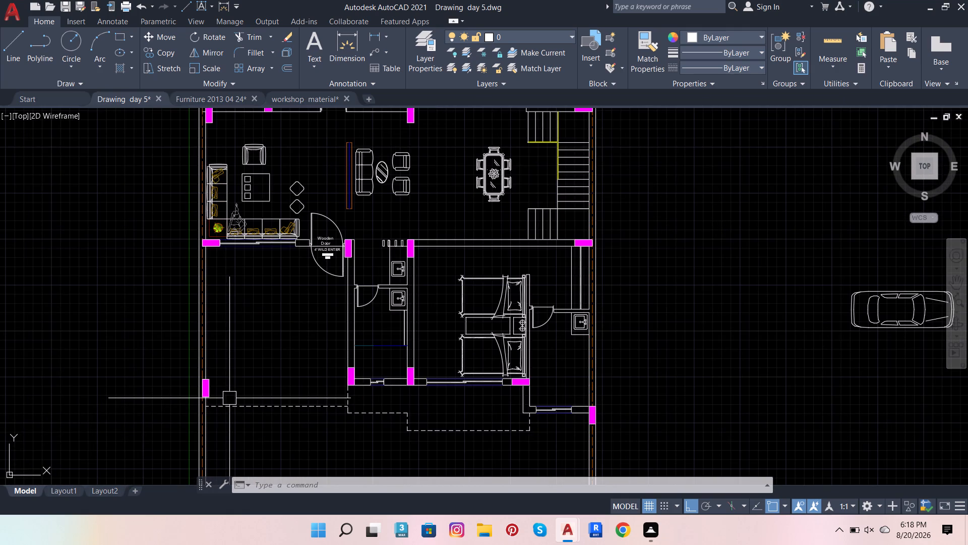
scroll(269, 432, "down", 3)
scroll(250, 399, "up", 3)
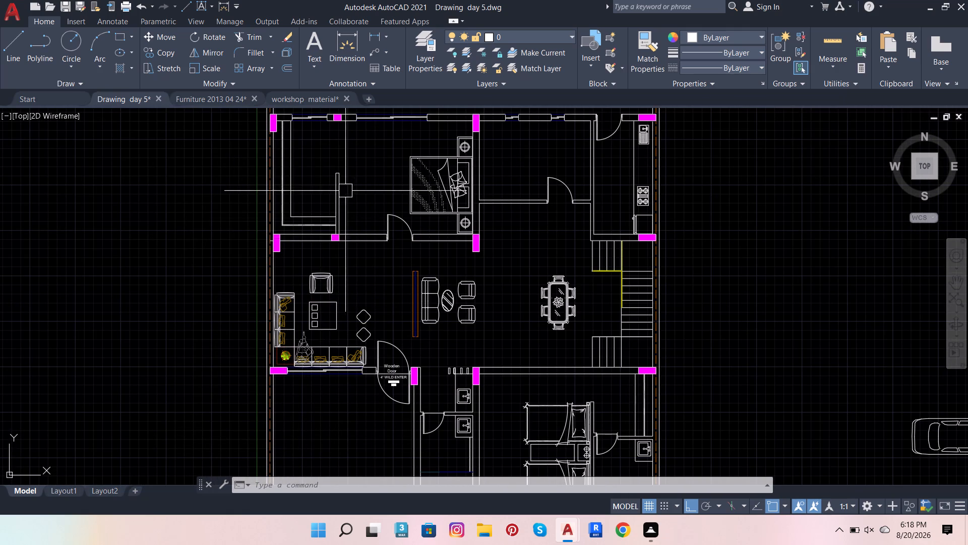
Offset the outer line of the short partition wall in the upper bedroom by 2' toward the bed.
scroll(343, 194, "up", 2)
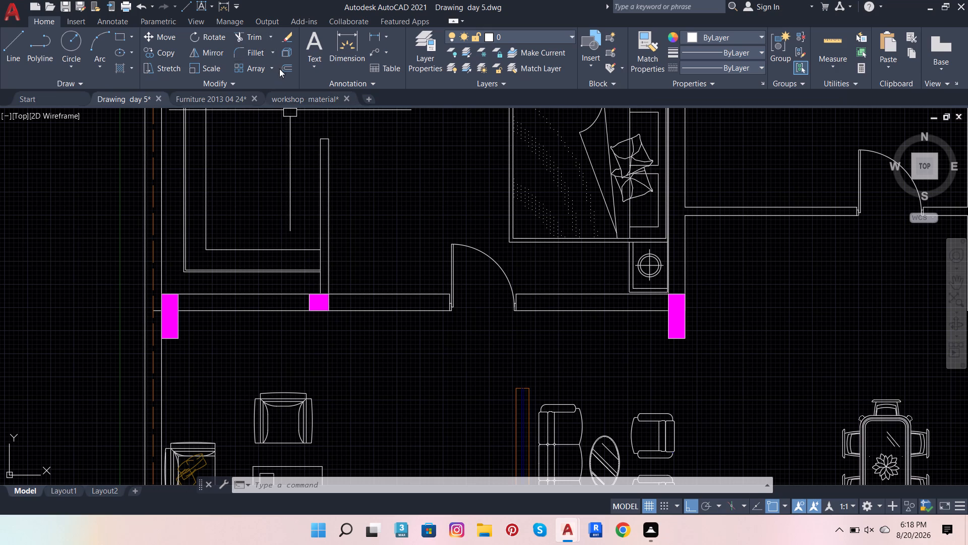
left_click(283, 70)
left_click(326, 285)
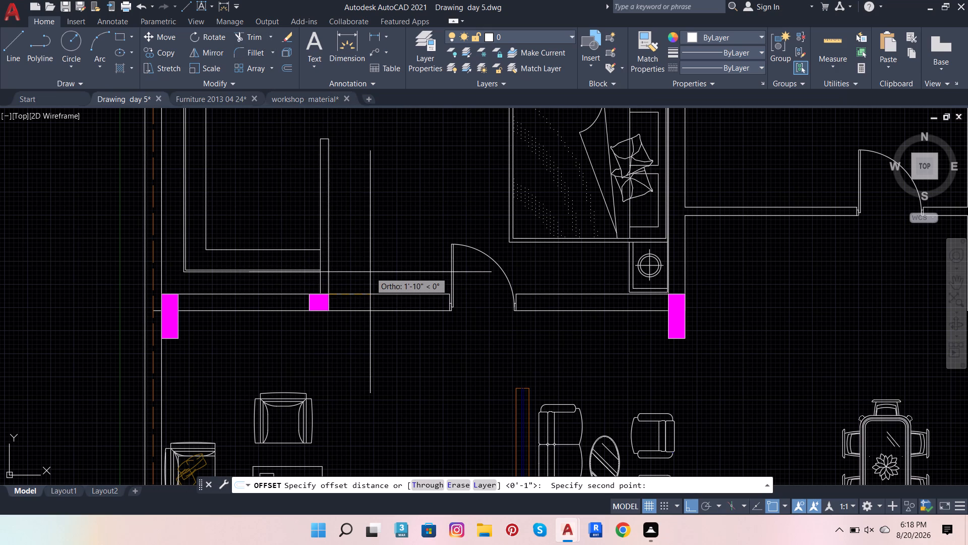
type("2'")
key("Return")
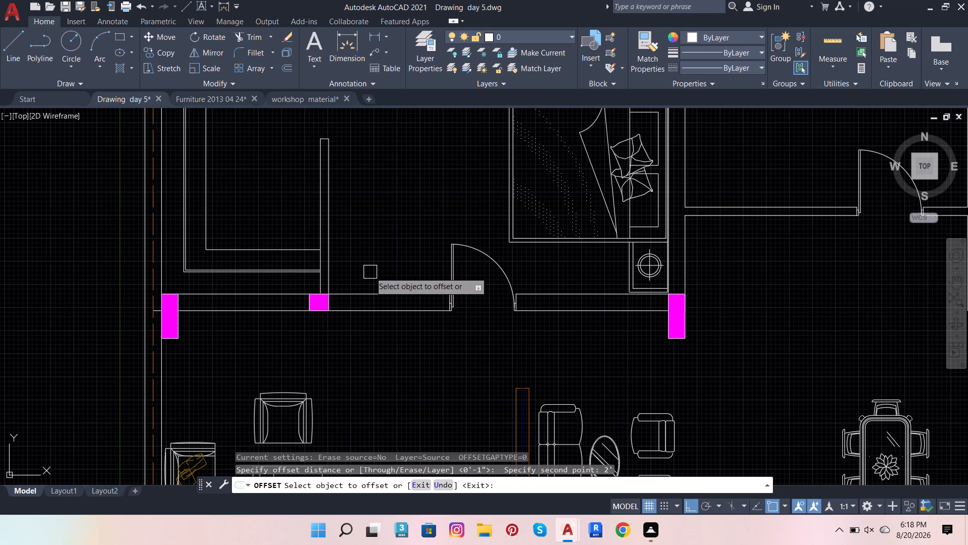
left_click(331, 170)
left_click(358, 172)
Extend the partition wall's short end line to the offset line, closing the top of the 2' deep unit.
scroll(370, 199, "down", 2)
scroll(367, 193, "up", 2)
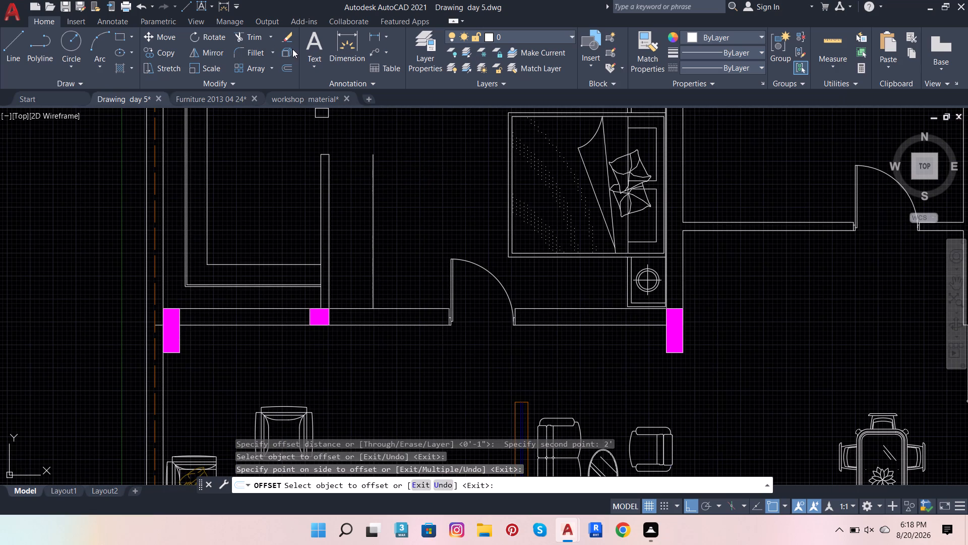
left_click(256, 42)
scroll(318, 161, "up", 3)
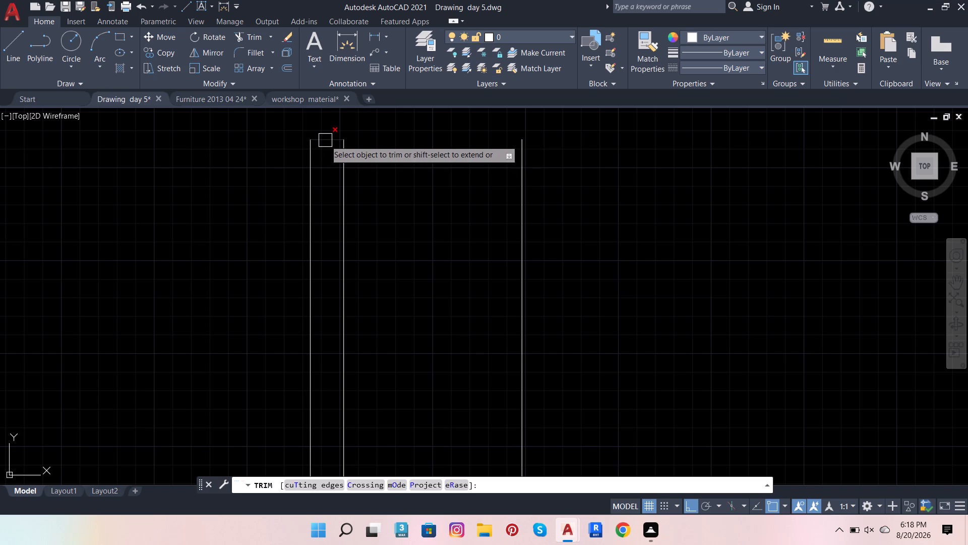
left_click(325, 140, "shift")
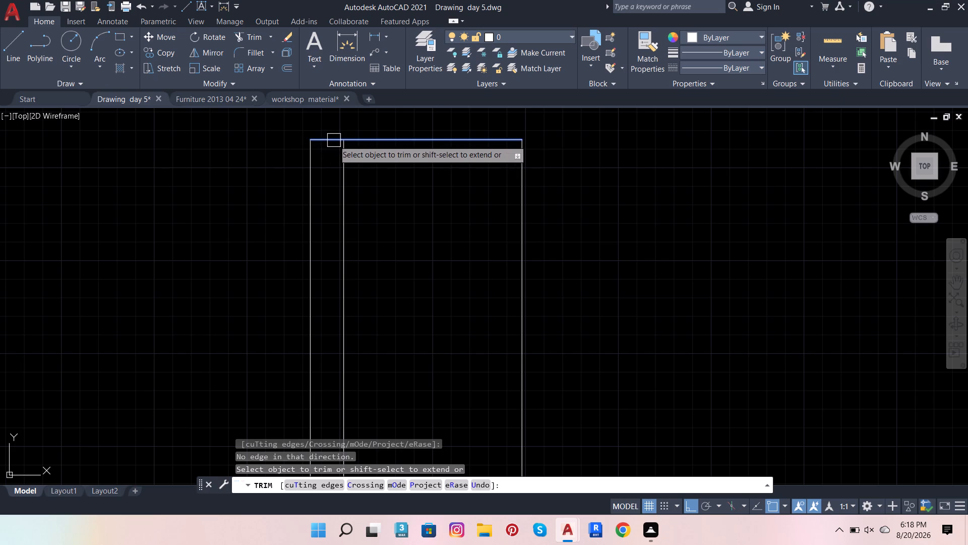
left_click(334, 140, "shift")
scroll(472, 155, "down", 2)
scroll(579, 262, "down", 3)
scroll(565, 285, "up", 2)
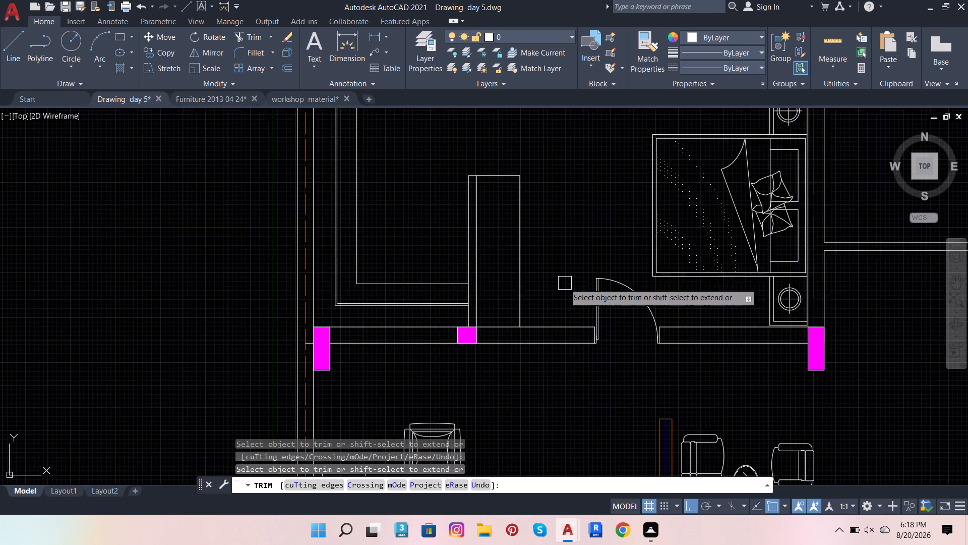
Look through the Furniture 2013 04 24 drawing's block collection for a desk and desktop items.
scroll(236, 276, "down", 5)
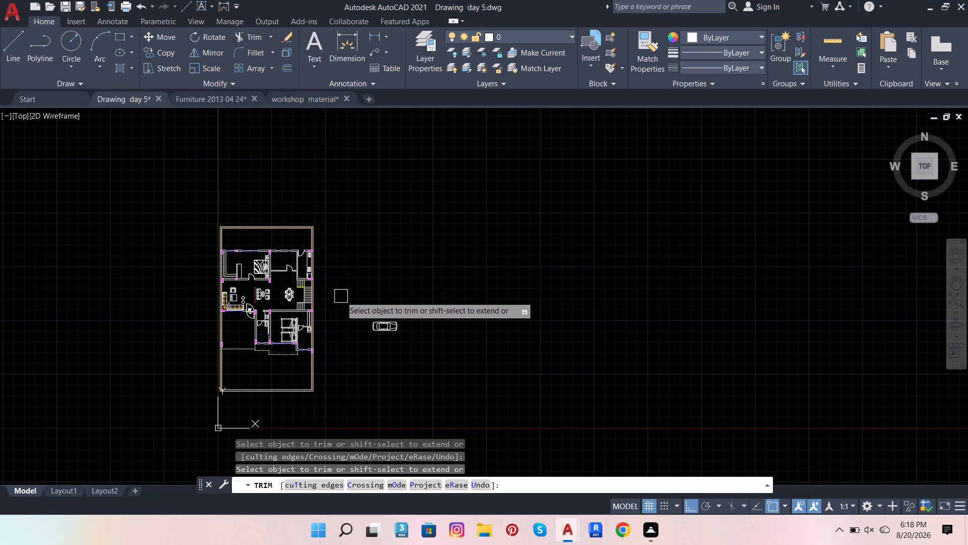
scroll(341, 296, "up", 1)
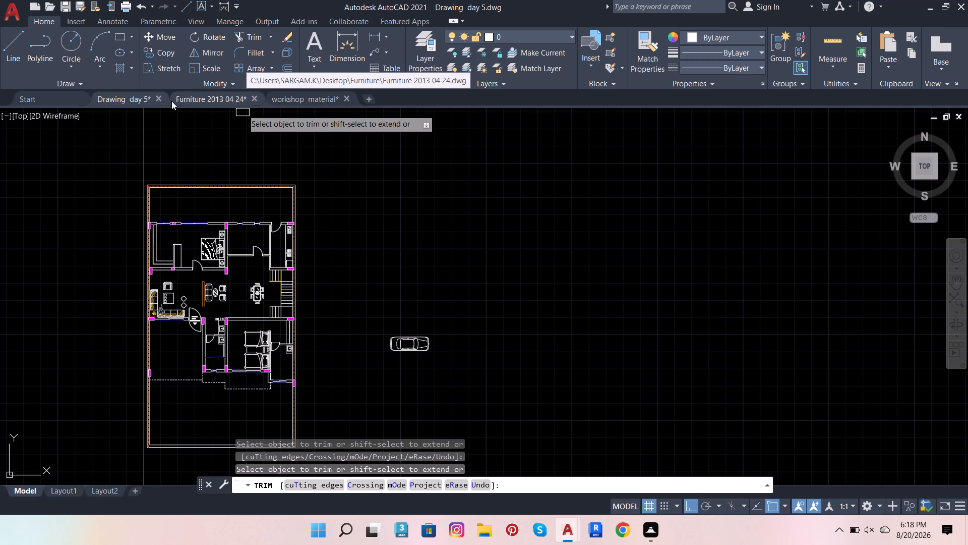
left_click(197, 98)
scroll(693, 263, "up", 1)
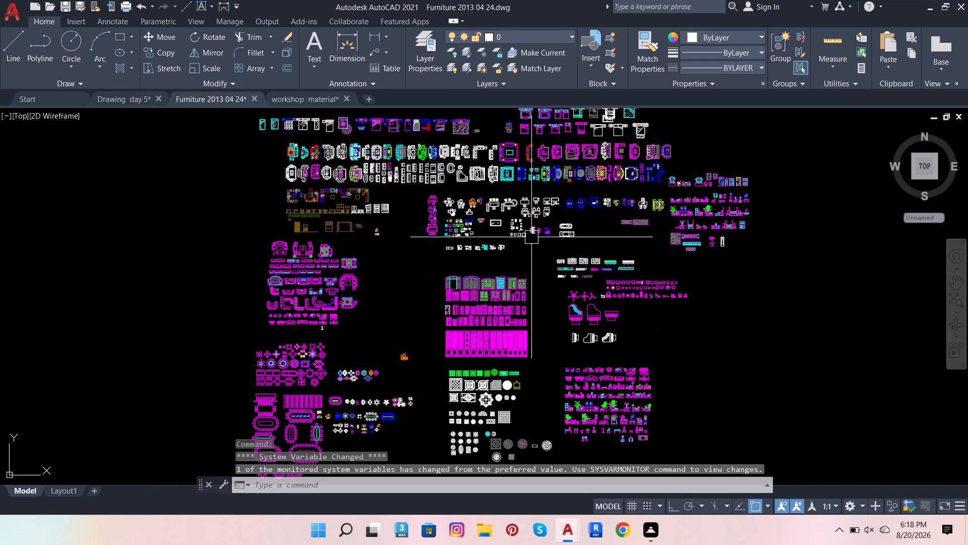
scroll(459, 219, "up", 3)
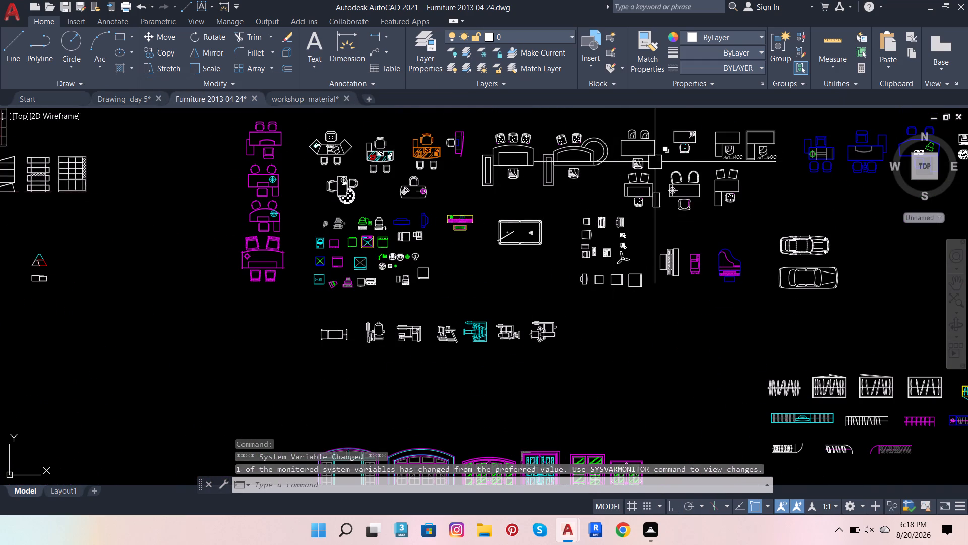
scroll(691, 162, "up", 2)
scroll(701, 249, "down", 1)
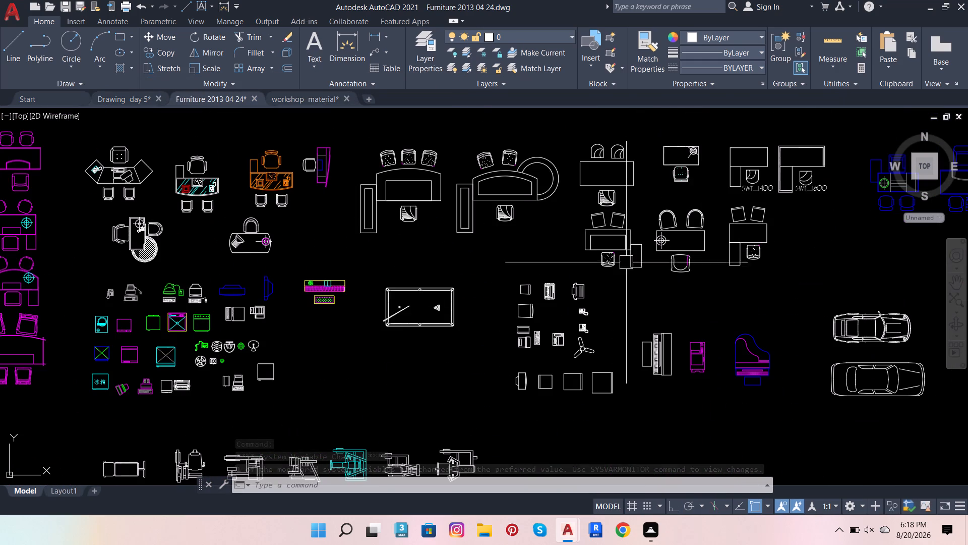
scroll(529, 316, "down", 1)
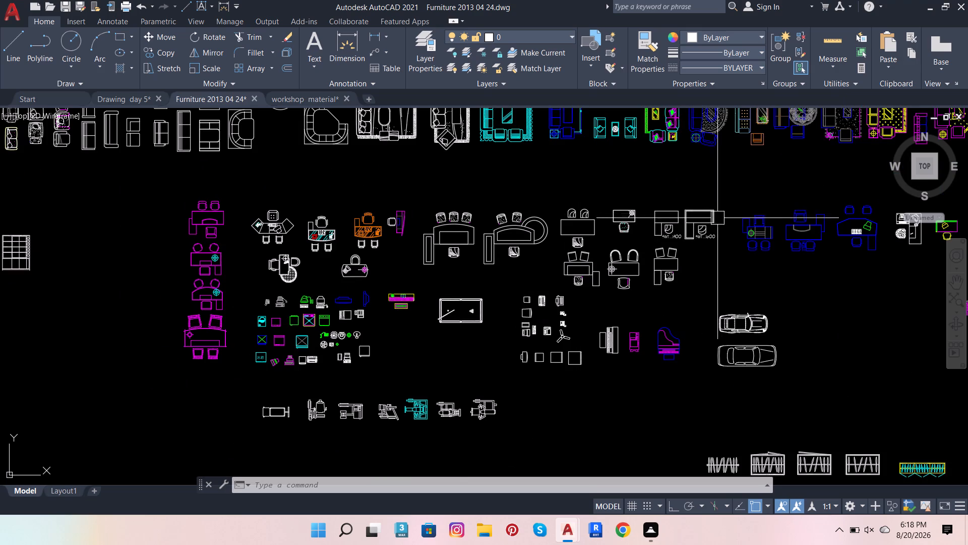
scroll(369, 333, "up", 1)
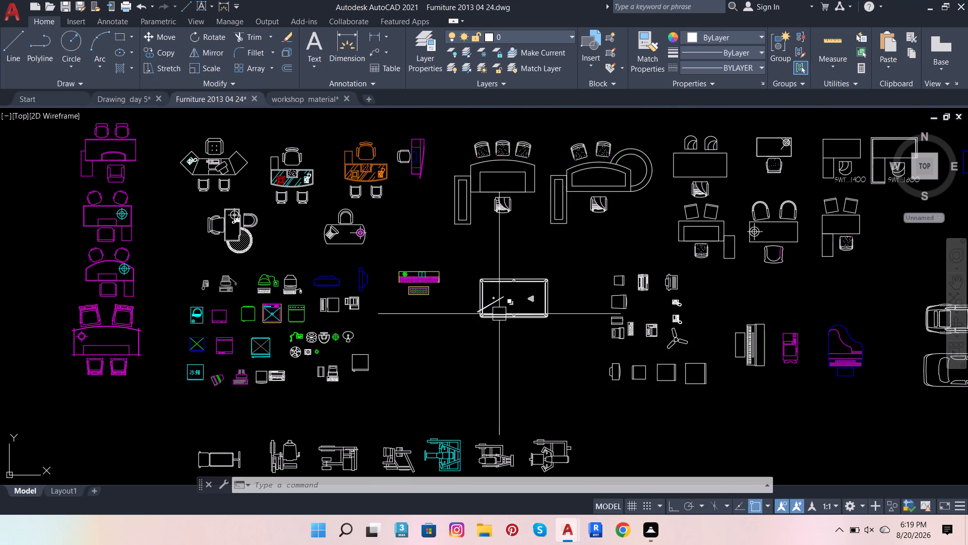
scroll(499, 314, "down", 1)
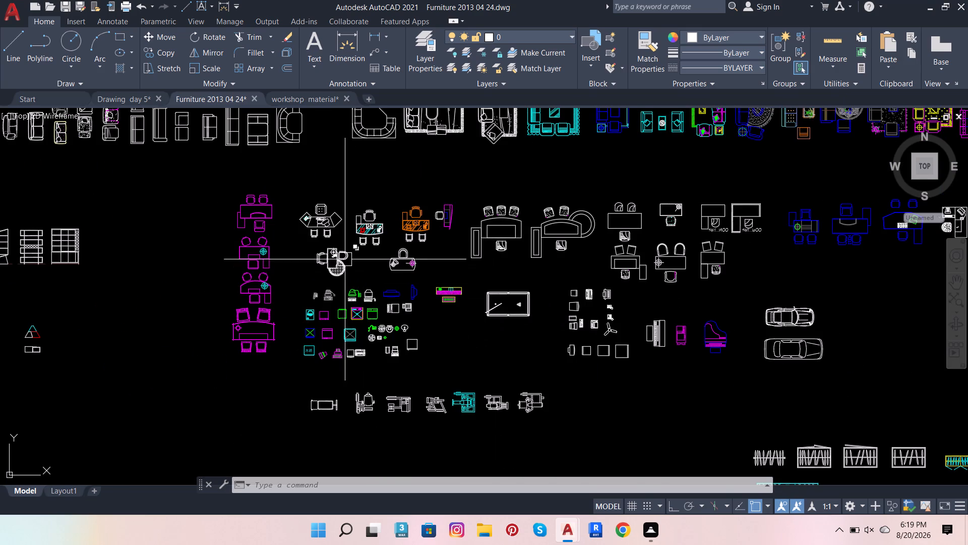
scroll(345, 259, "up", 3)
scroll(427, 298, "down", 1)
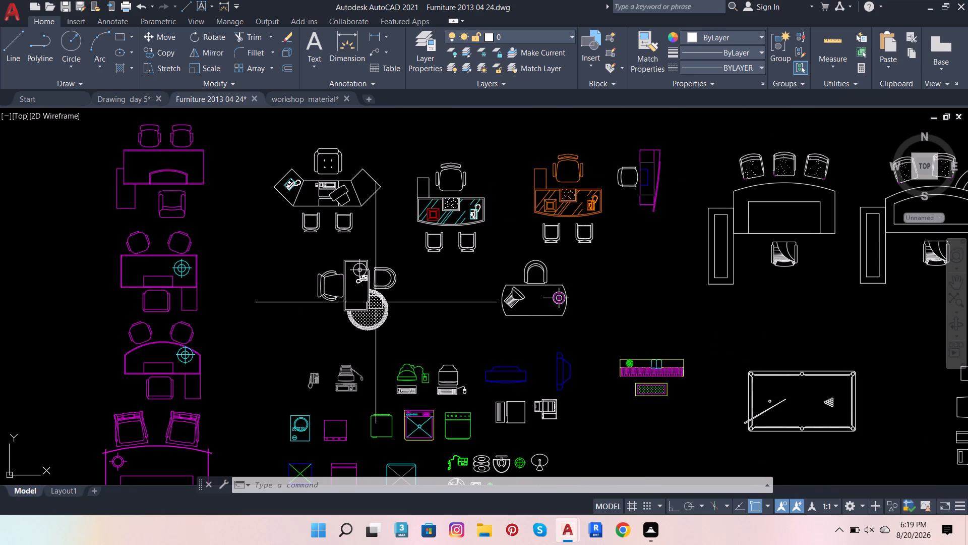
scroll(364, 295, "up", 2)
scroll(364, 295, "down", 2)
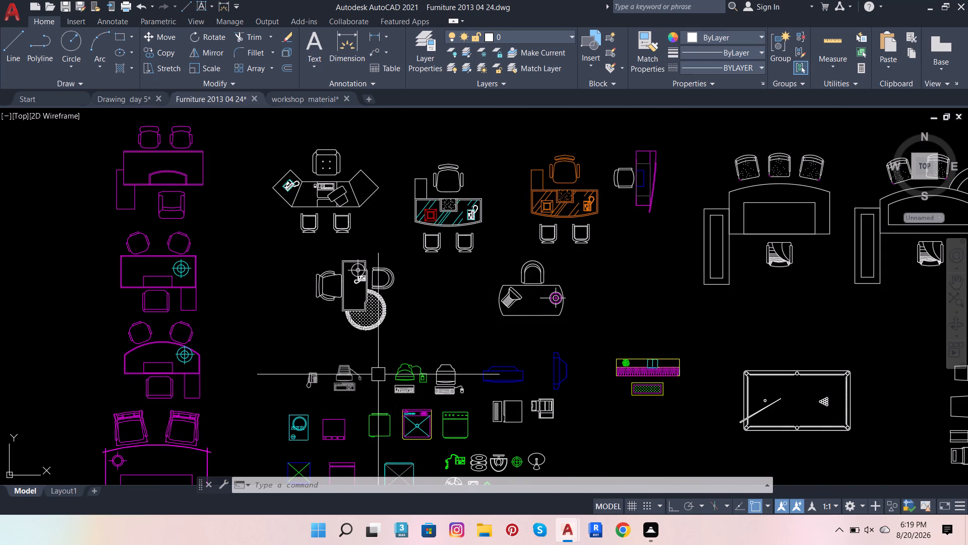
scroll(431, 284, "down", 1)
scroll(449, 405, "up", 1)
scroll(449, 405, "down", 1)
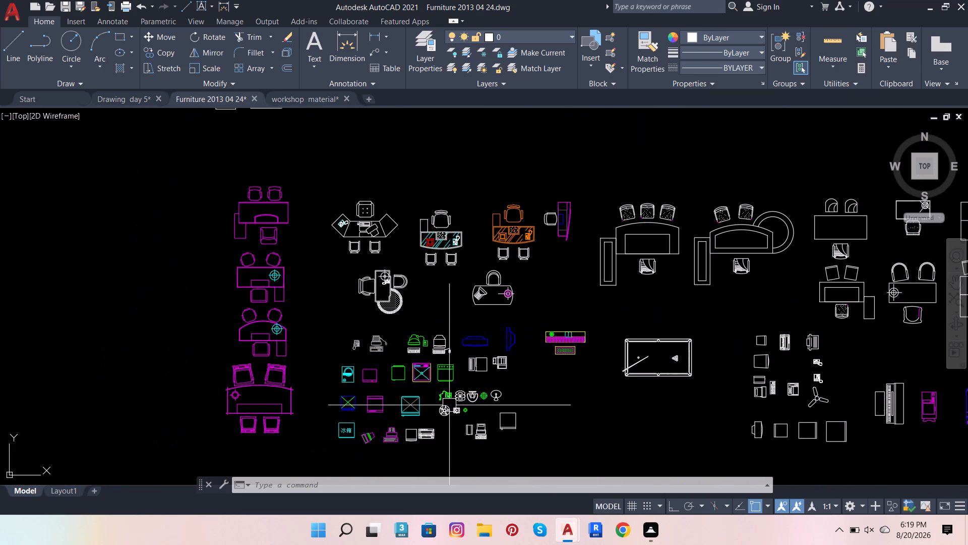
scroll(510, 231, "up", 2)
scroll(425, 292, "down", 3)
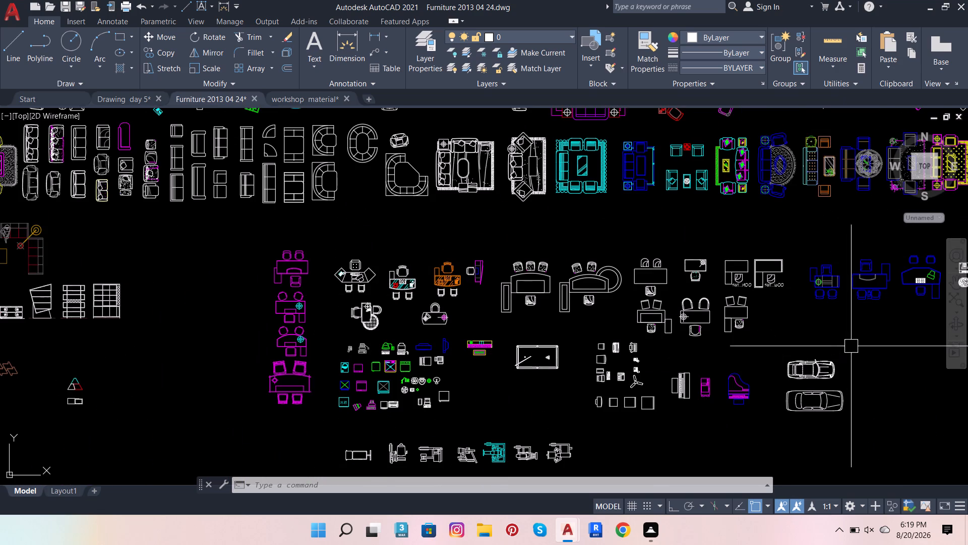
scroll(864, 299, "up", 1)
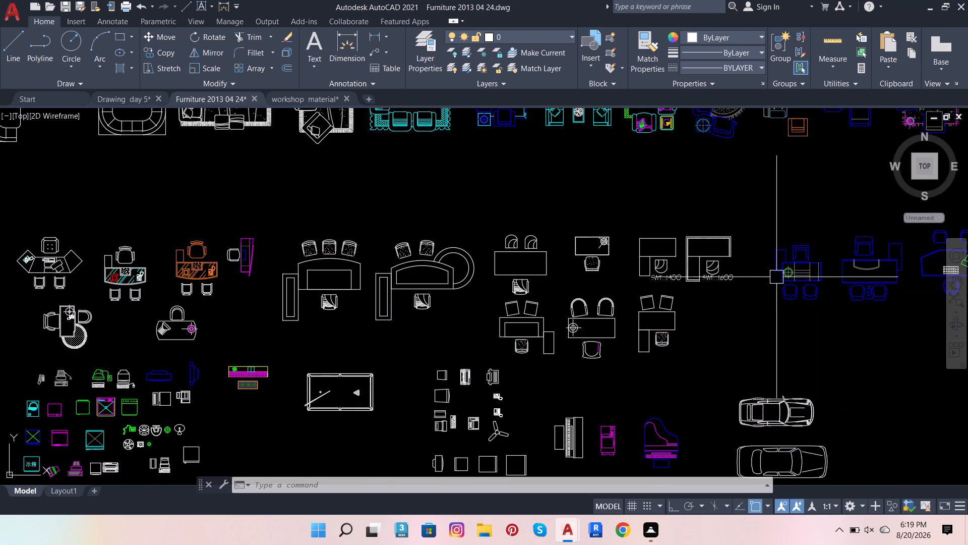
scroll(581, 331, "down", 3)
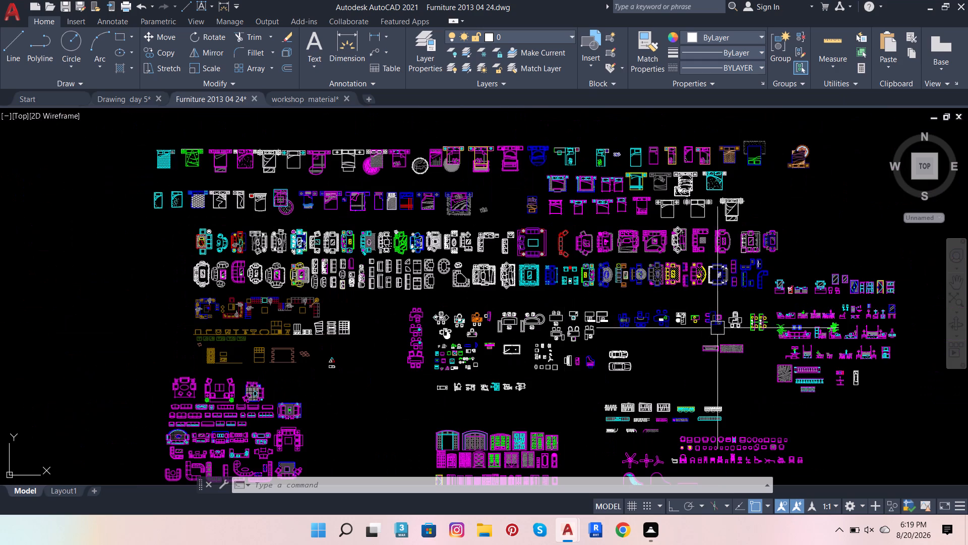
scroll(748, 313, "up", 7)
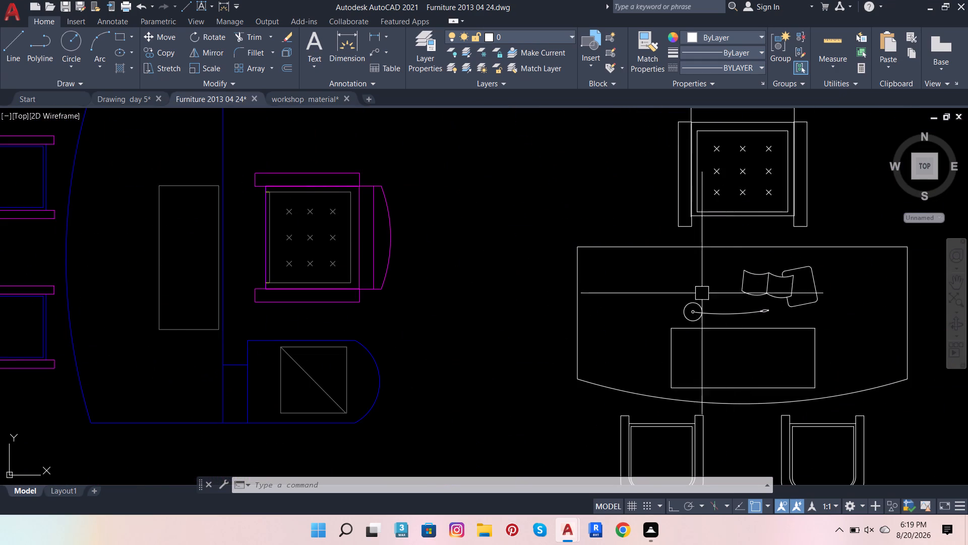
Copy the white desk's rectangular mat, lamp, book and pad together with the white dotted armchair beside the L-shaped desk.
left_click(642, 264)
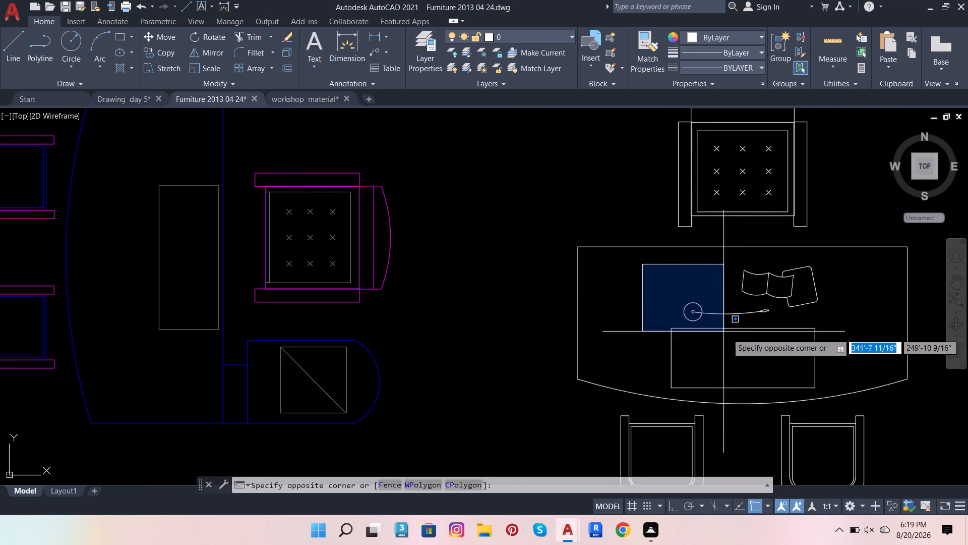
left_click(864, 398)
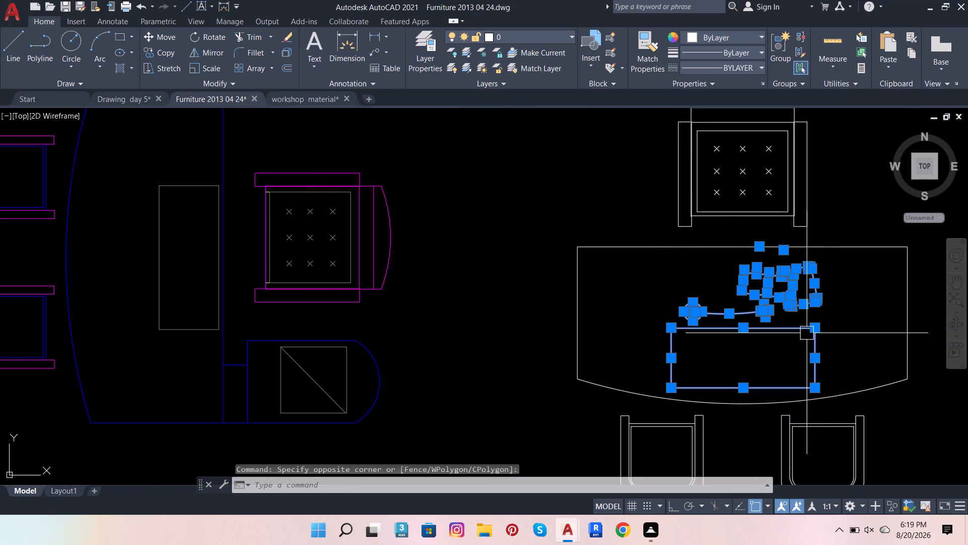
scroll(803, 331, "down", 2)
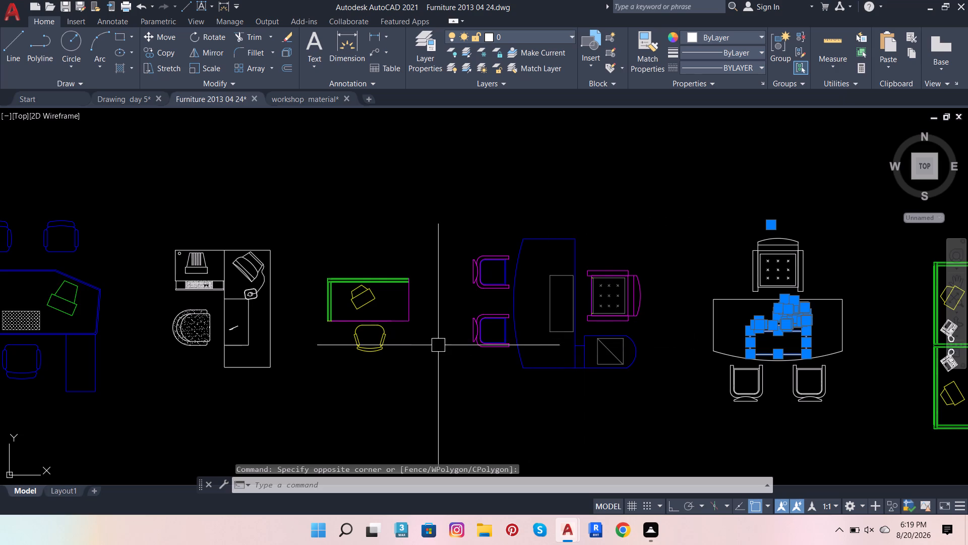
scroll(398, 345, "up", 2)
scroll(380, 346, "down", 1)
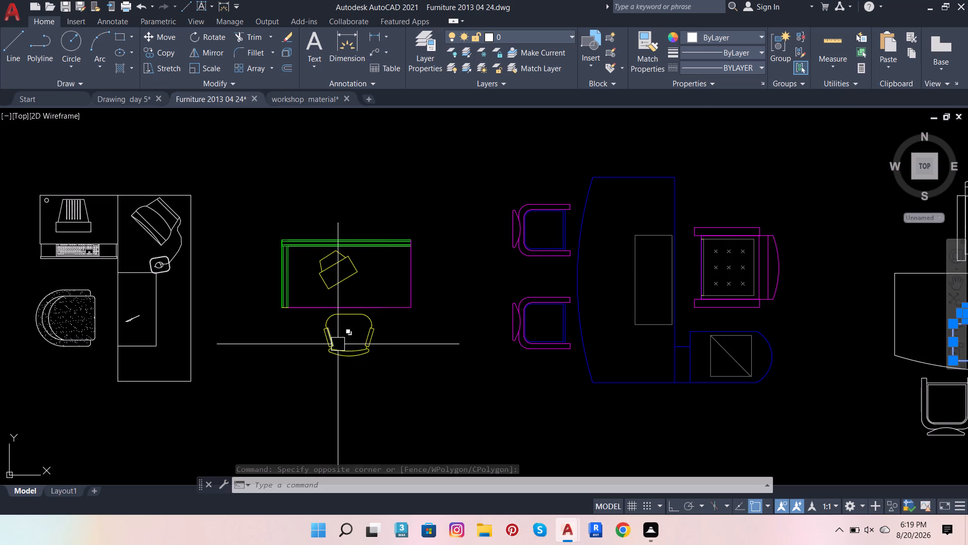
scroll(338, 344, "up", 1)
scroll(286, 339, "down", 2)
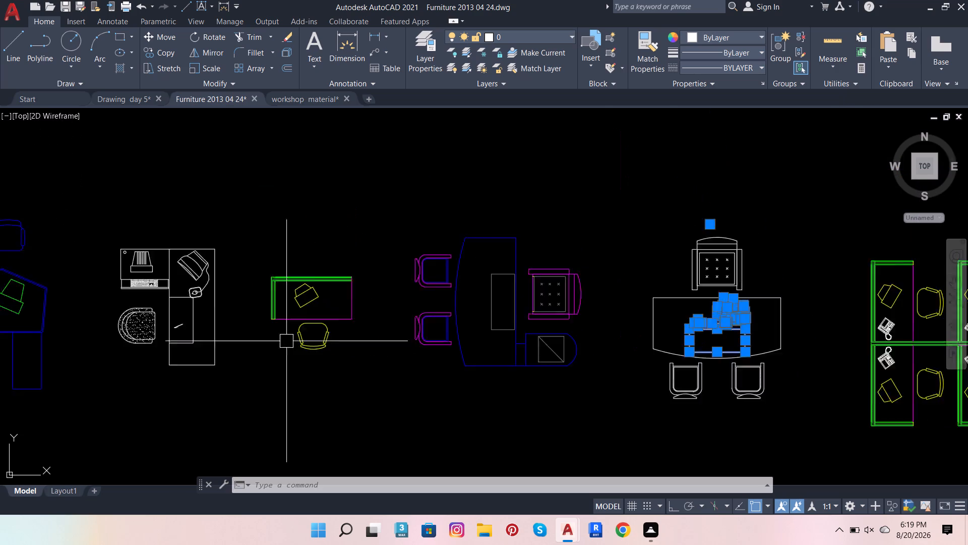
scroll(286, 342, "down", 1)
scroll(690, 342, "down", 1)
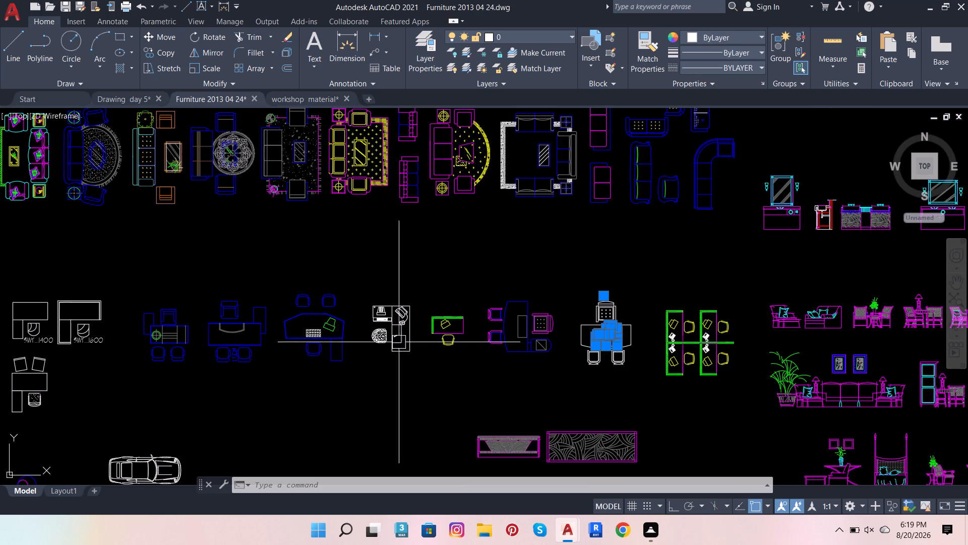
scroll(368, 342, "up", 3)
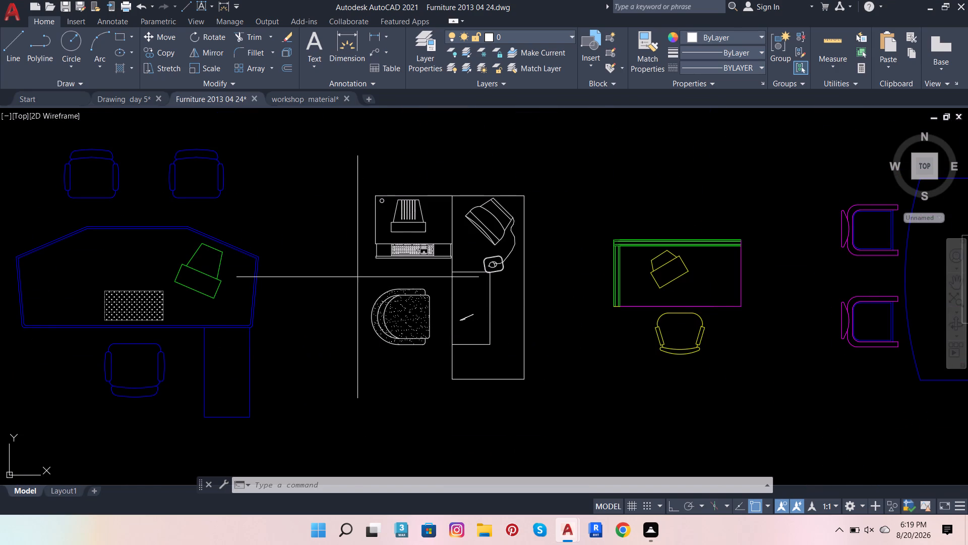
left_click(357, 277)
left_click(440, 366)
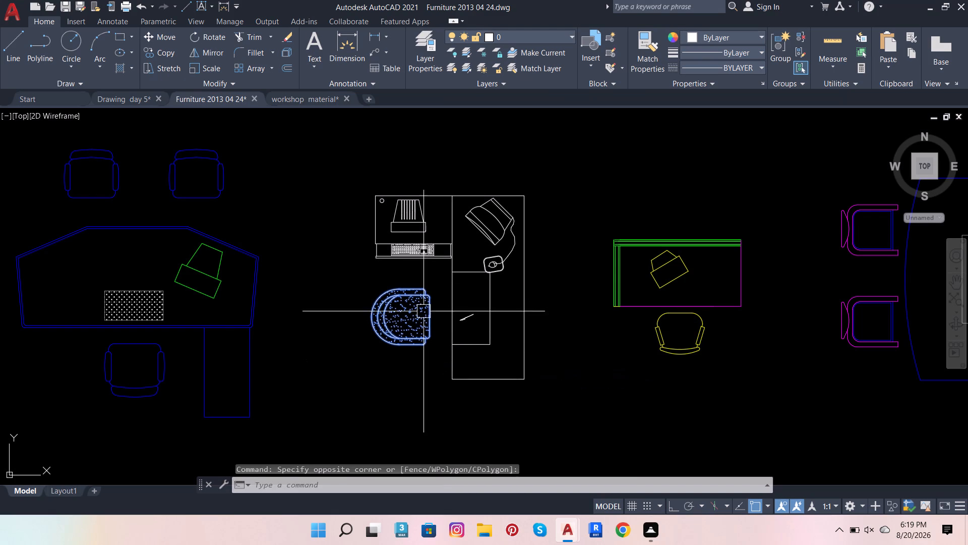
key("ctrl+c")
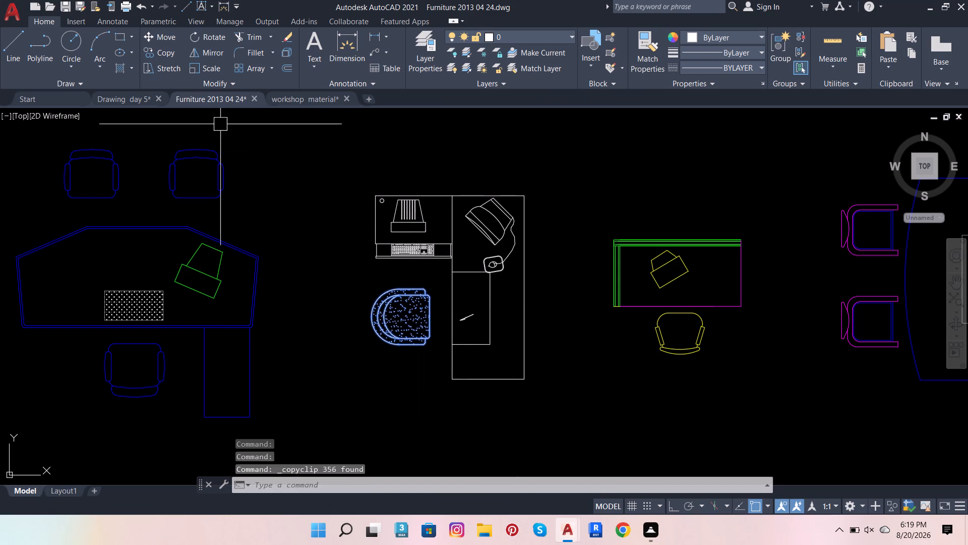
Paste the copied desktop items and armchair into Drawing day 5, in the empty space outside the floor plan.
left_click(123, 100)
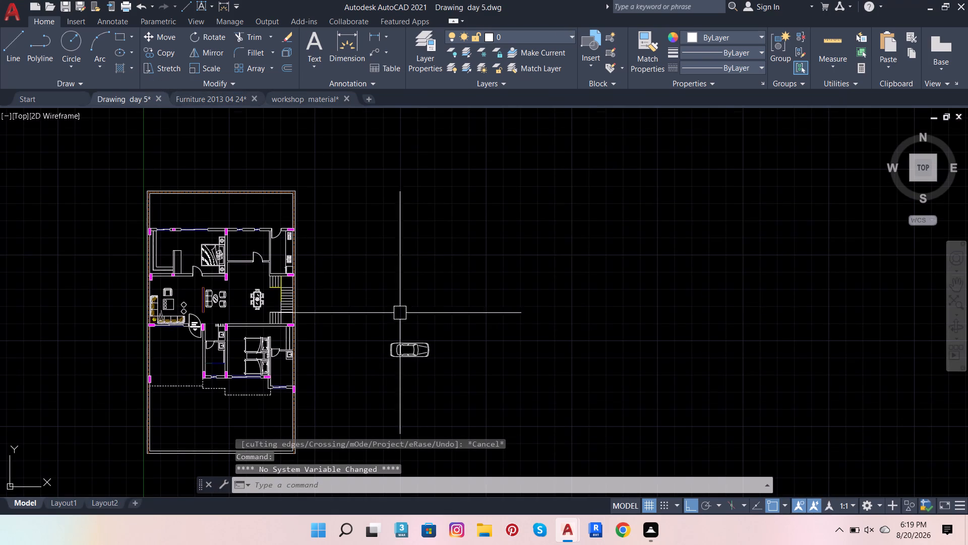
key("ctrl+v")
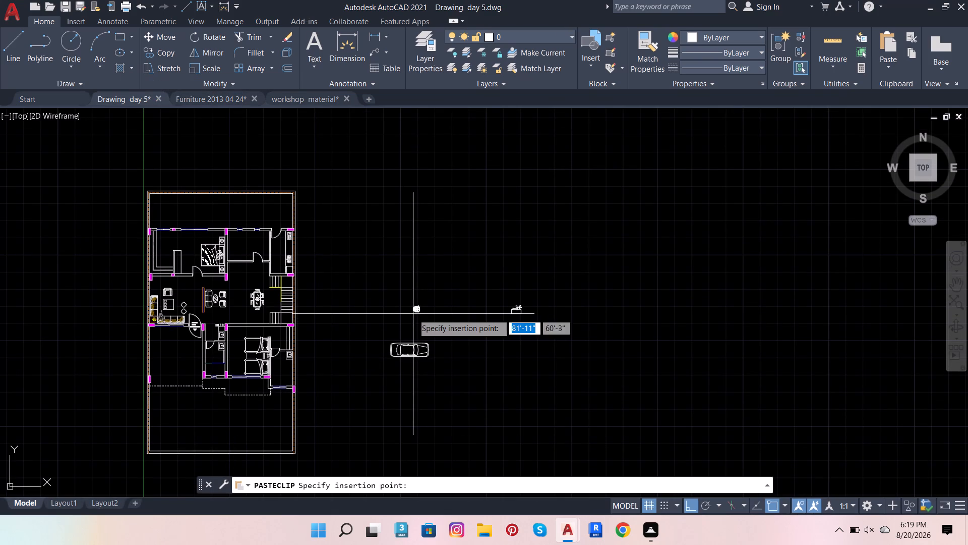
left_click(350, 282)
Rotate the pasted mat, lamp, book and pad 270° as a group, leaving out the armchair.
scroll(406, 280, "up", 3)
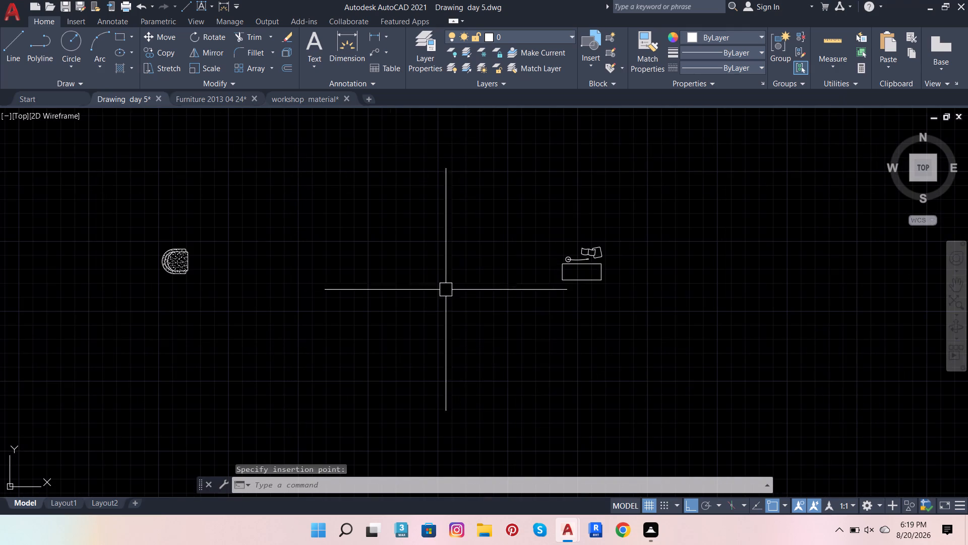
left_click(548, 213)
left_click(686, 404)
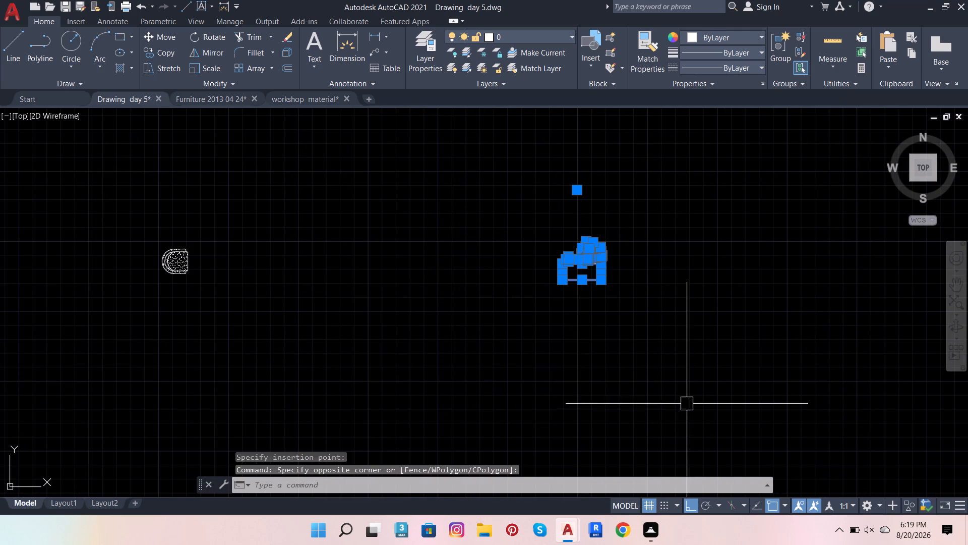
left_click(213, 40)
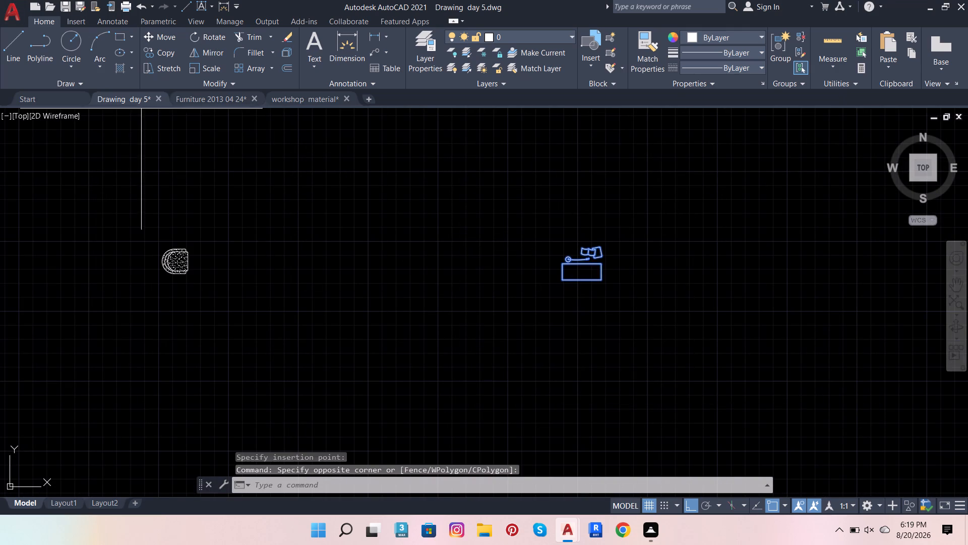
left_click(623, 297)
left_click(583, 353)
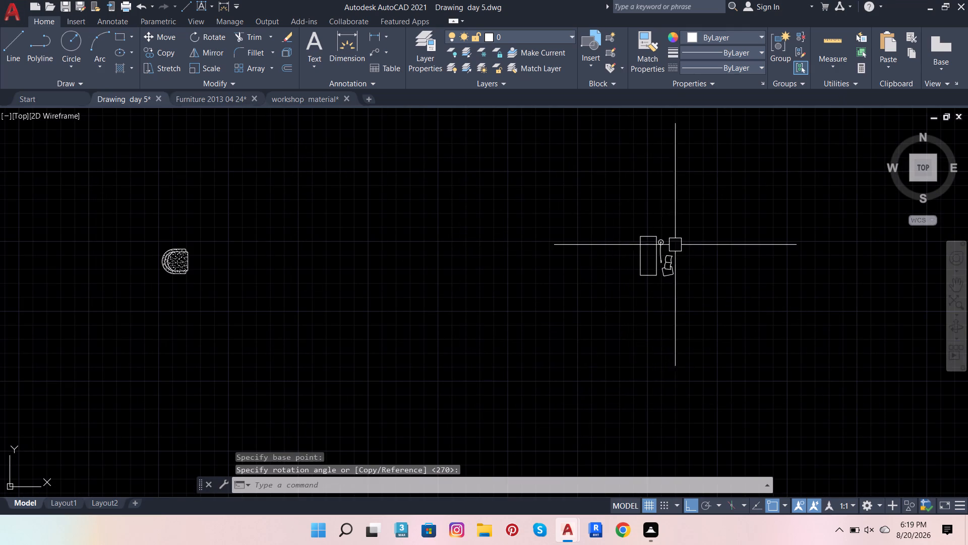
With Ortho off, move the rotated desktop items onto the lower end of the 2' deep unit beside the upper bedroom's partition wall.
left_click(612, 186)
left_click(725, 367)
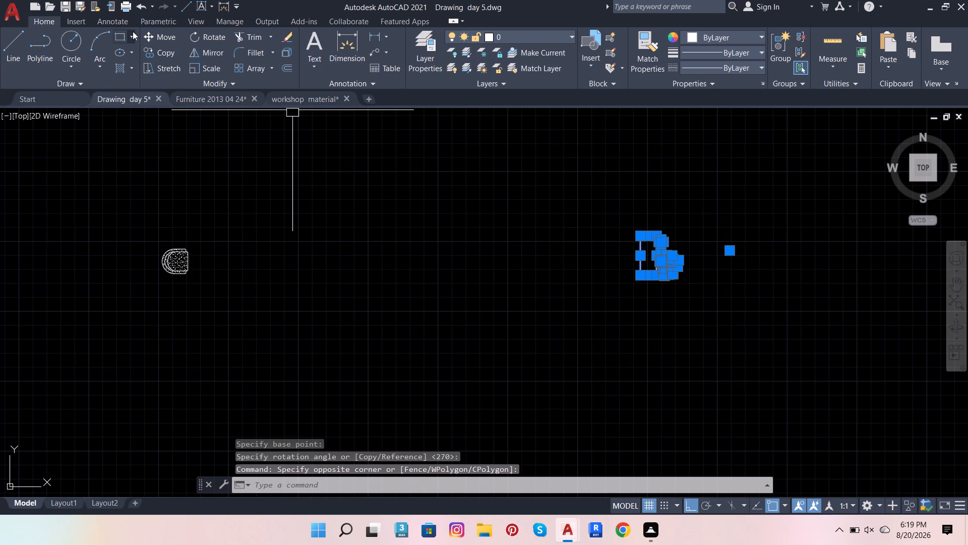
left_click(162, 39)
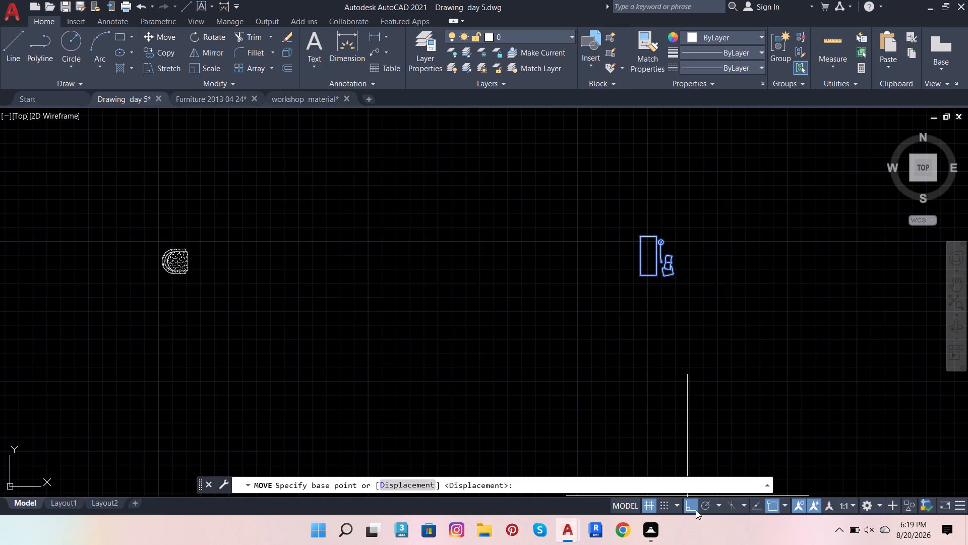
left_click(696, 510)
left_click(640, 270)
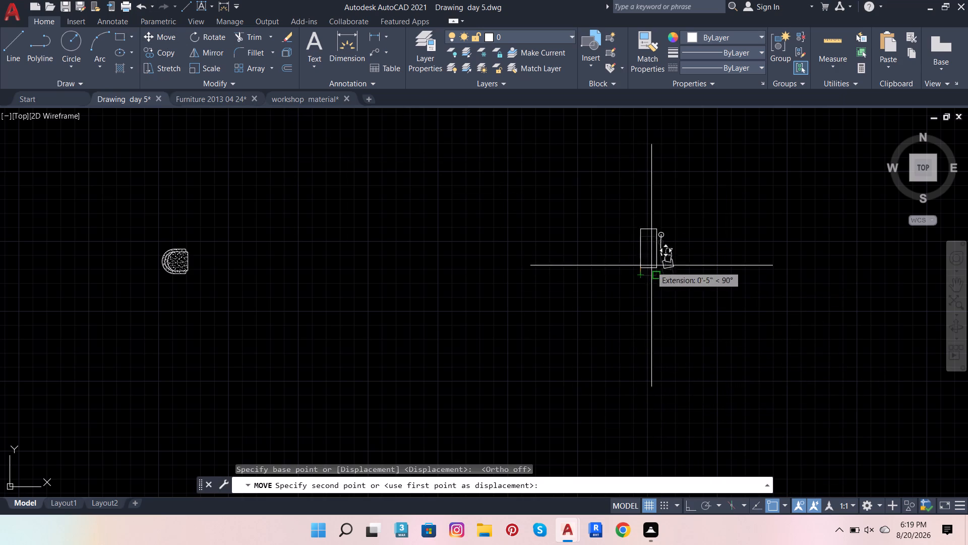
scroll(657, 264, "down", 5)
scroll(604, 275, "up", 1)
scroll(536, 264, "up", 3)
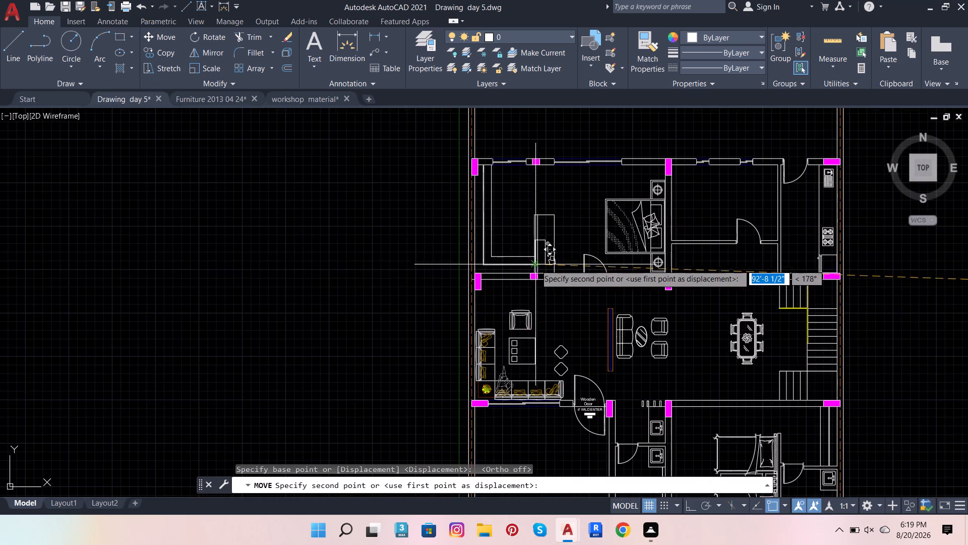
scroll(538, 263, "up", 4)
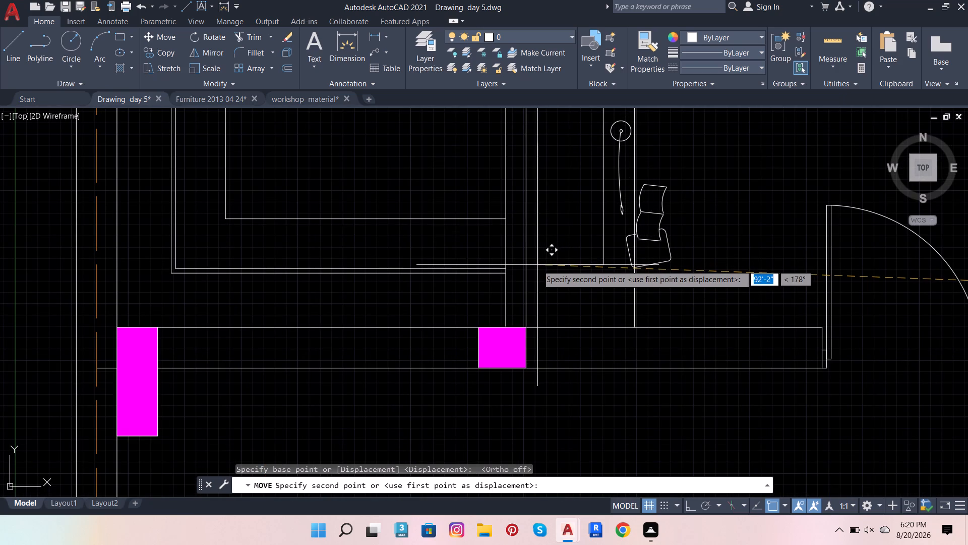
scroll(541, 276, "down", 2)
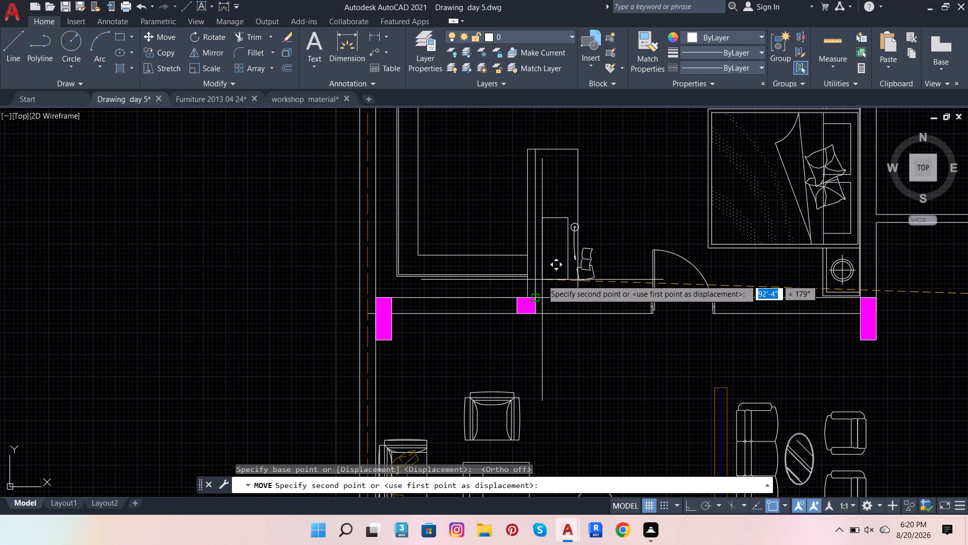
scroll(542, 280, "up", 2)
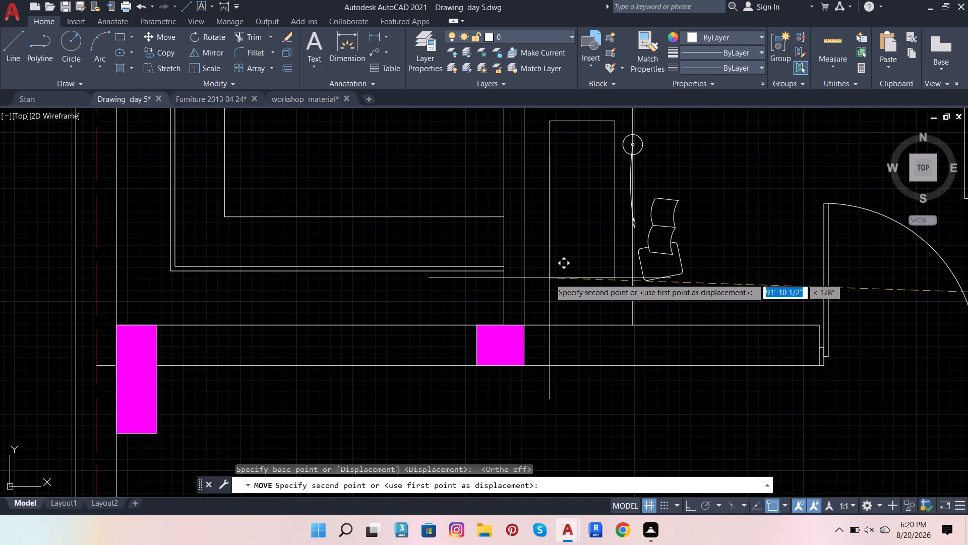
left_click(539, 276)
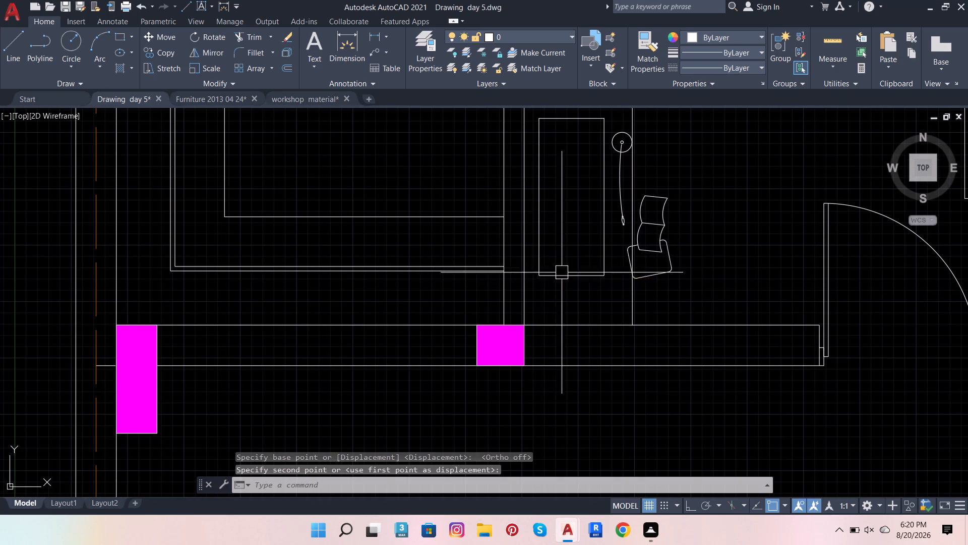
Move the open book and its pad off the desk edge into the free space on the unit above the rectangular mat.
scroll(630, 253, "up", 2)
key("Escape")
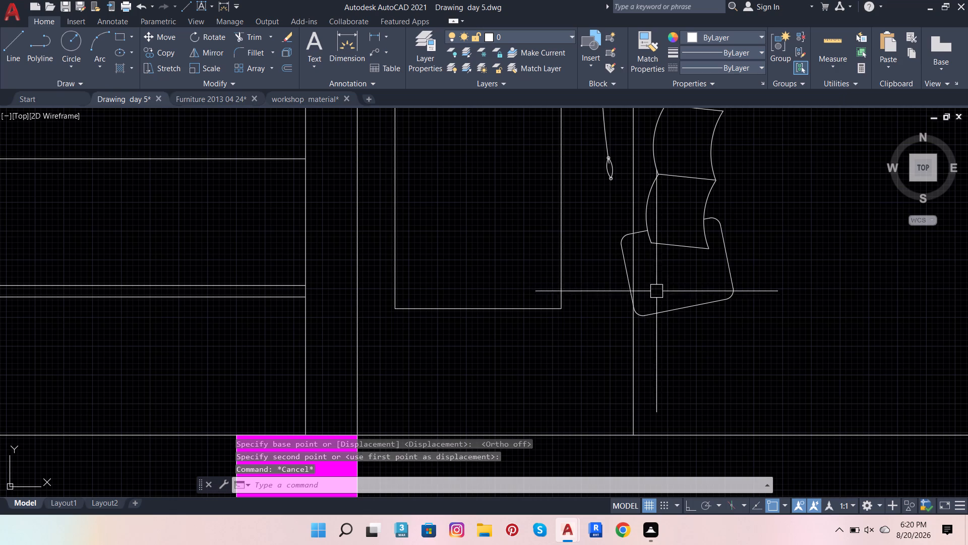
left_click(662, 307)
scroll(631, 308, "up", 3)
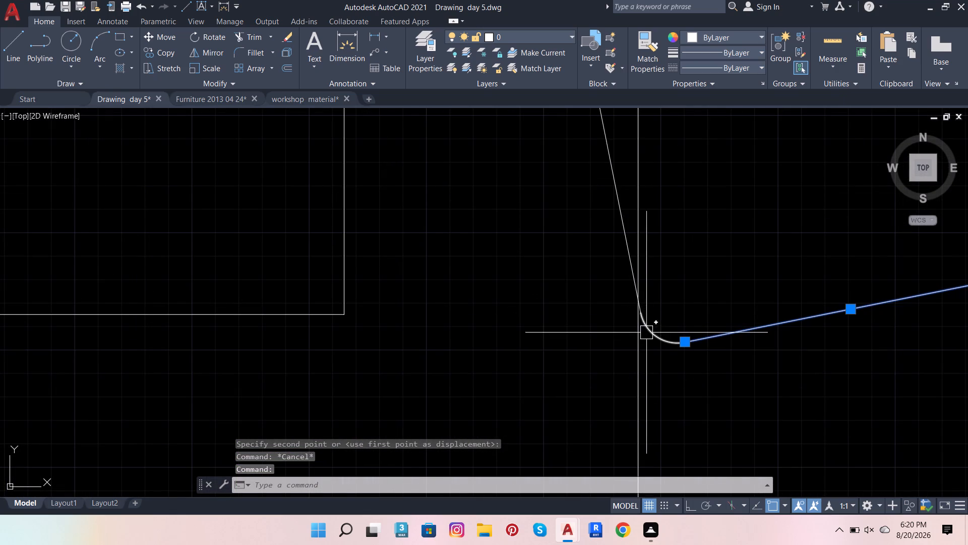
left_click(646, 333)
left_click_drag(624, 237, 647, 294)
scroll(743, 431, "down", 3)
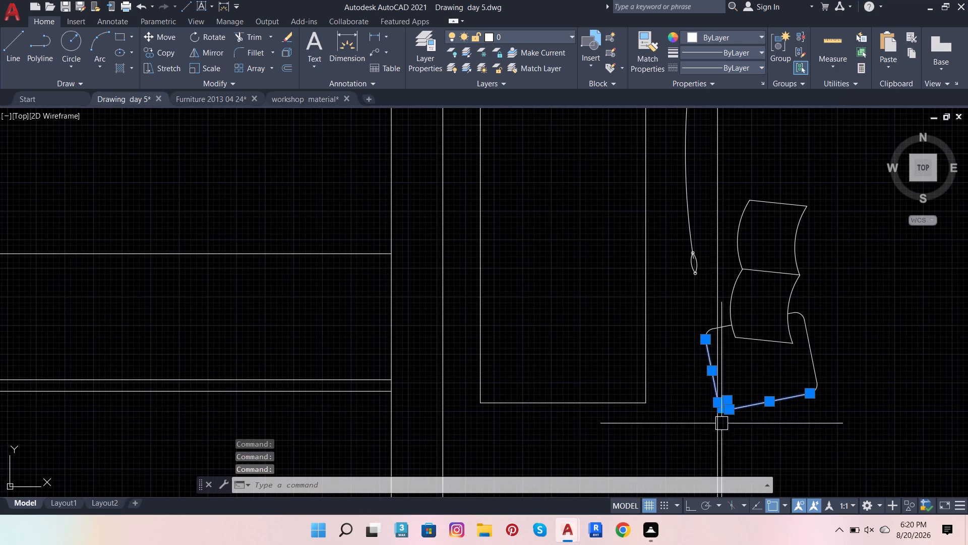
scroll(713, 327, "up", 3)
scroll(682, 359, "up", 1)
left_click(682, 359)
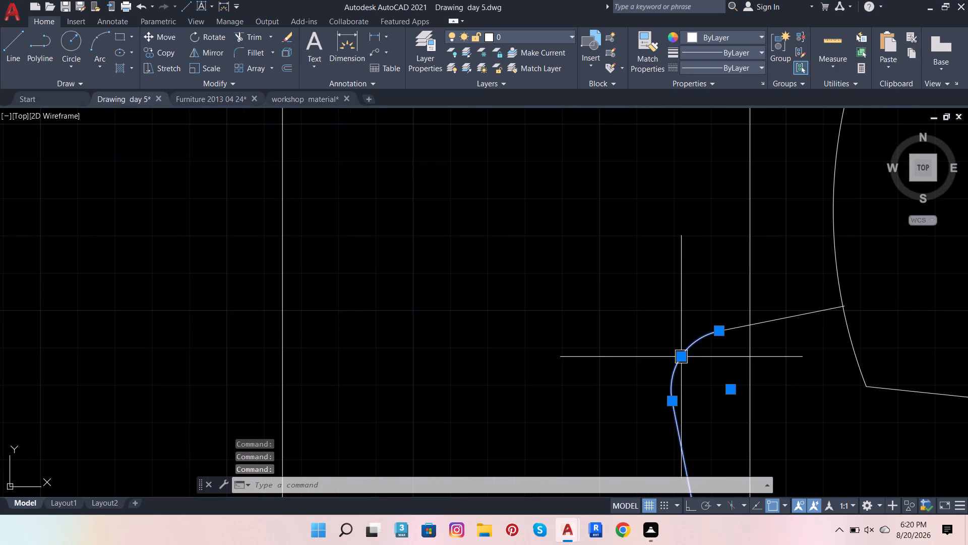
left_click(798, 314)
scroll(703, 355, "down", 3)
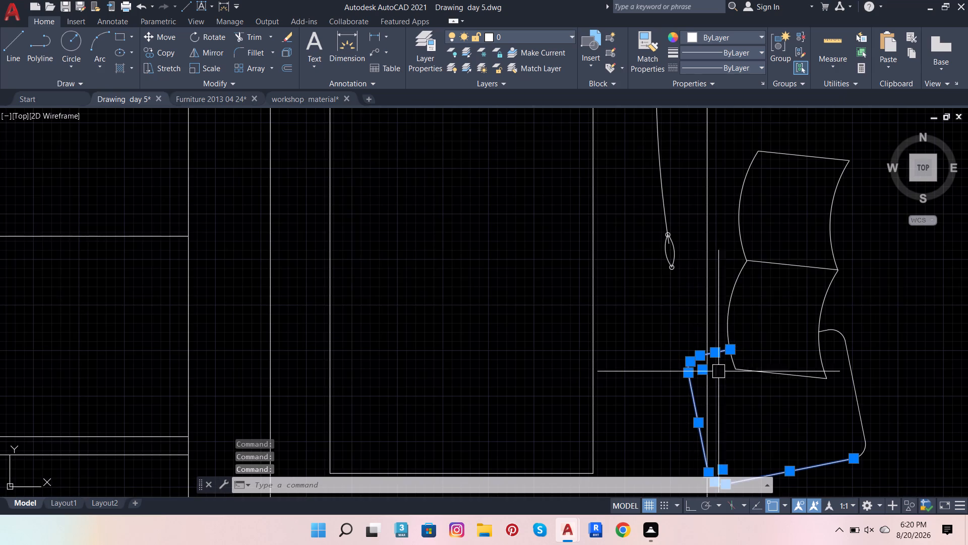
scroll(744, 235, "down", 2)
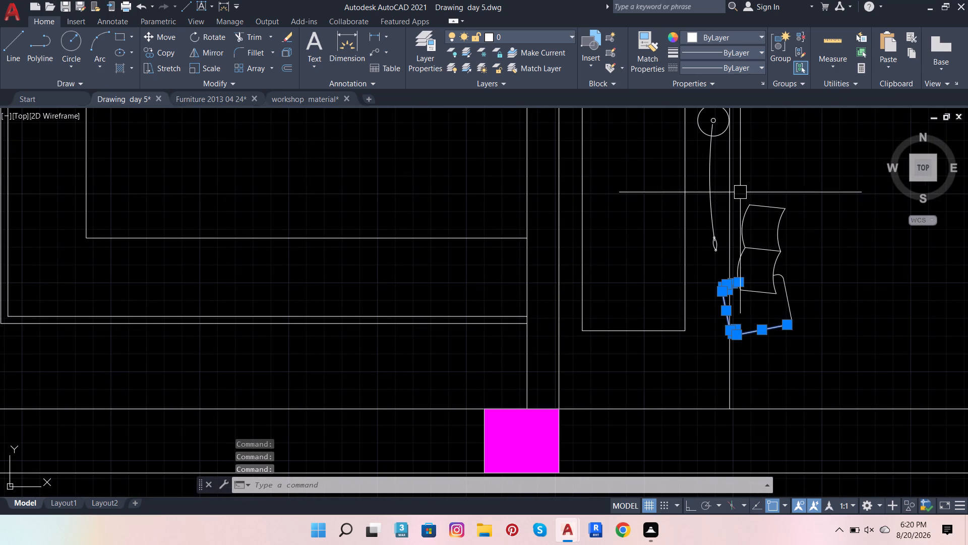
scroll(734, 188, "up", 1)
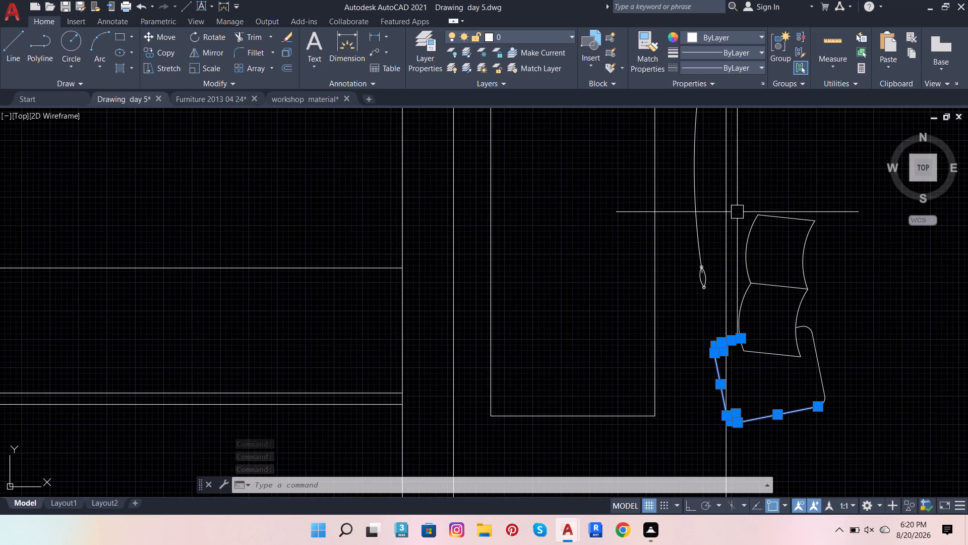
scroll(737, 212, "up", 2)
left_click(730, 191)
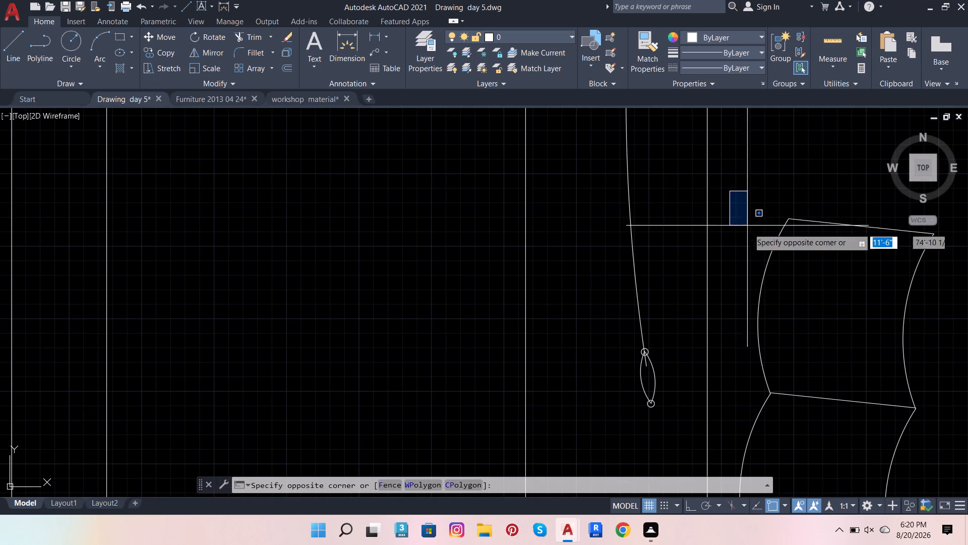
scroll(763, 265, "down", 2)
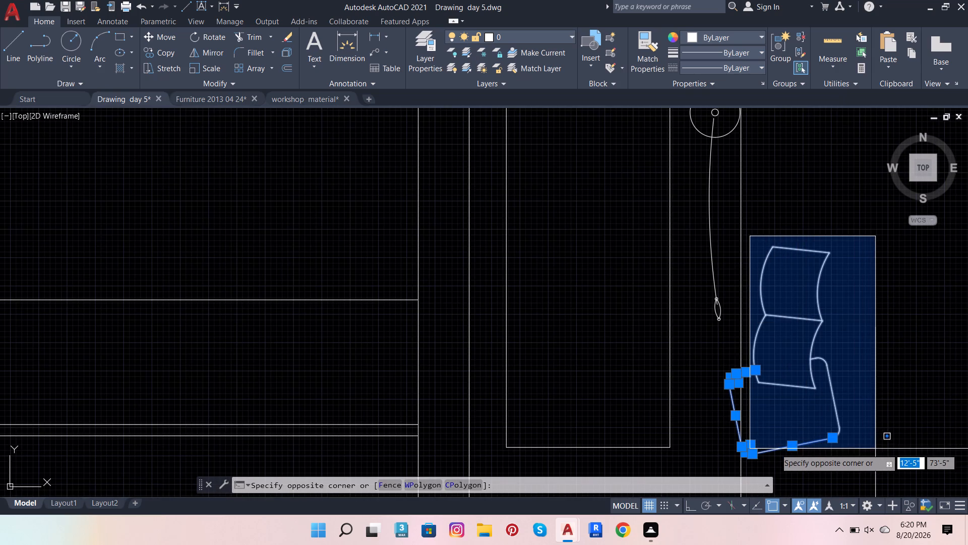
left_click(875, 449)
scroll(841, 408, "down", 3)
scroll(842, 407, "up", 2)
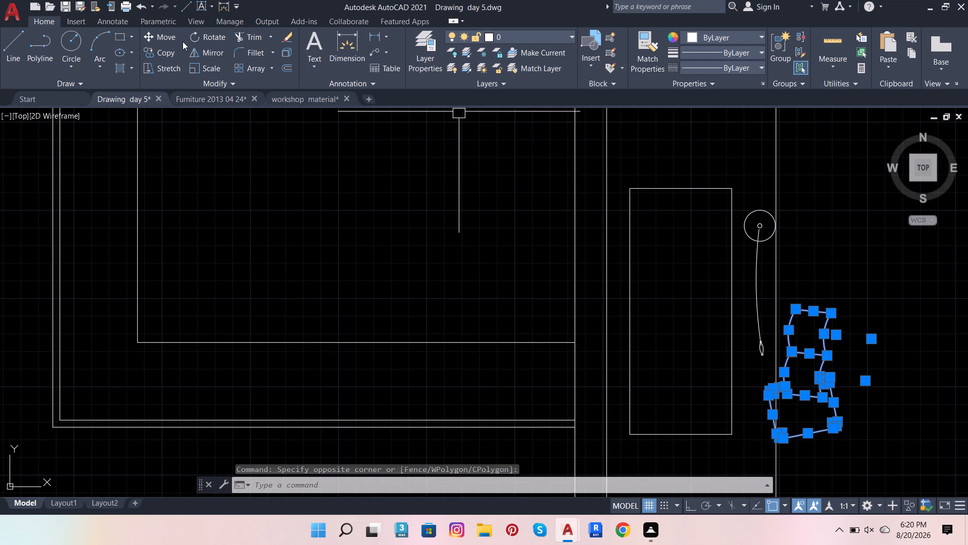
left_click(159, 37)
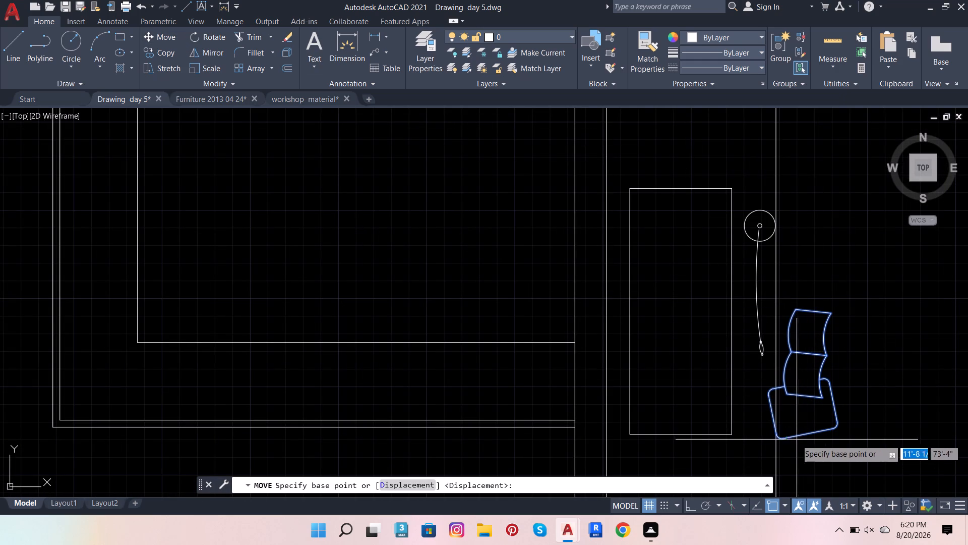
left_click(789, 441)
scroll(865, 417, "down", 3)
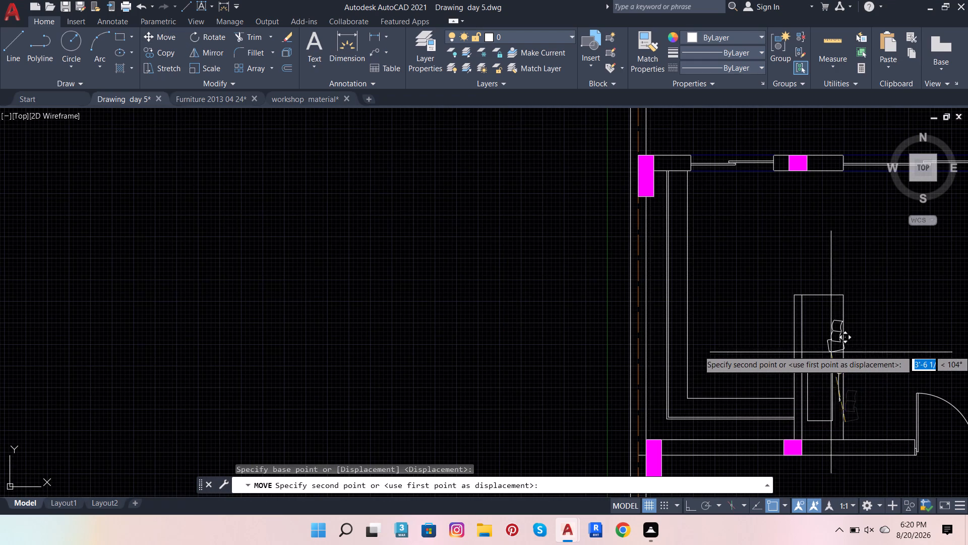
scroll(822, 347, "up", 2)
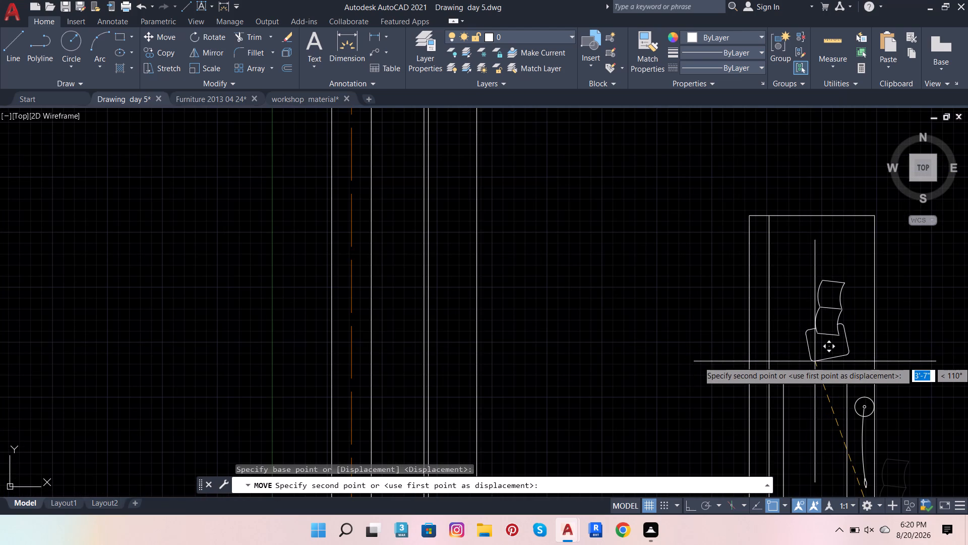
left_click(815, 361)
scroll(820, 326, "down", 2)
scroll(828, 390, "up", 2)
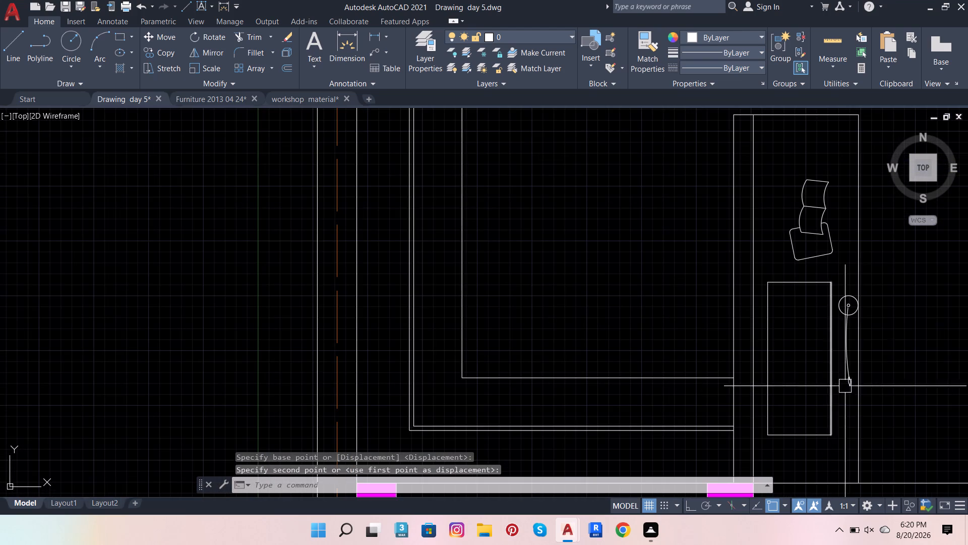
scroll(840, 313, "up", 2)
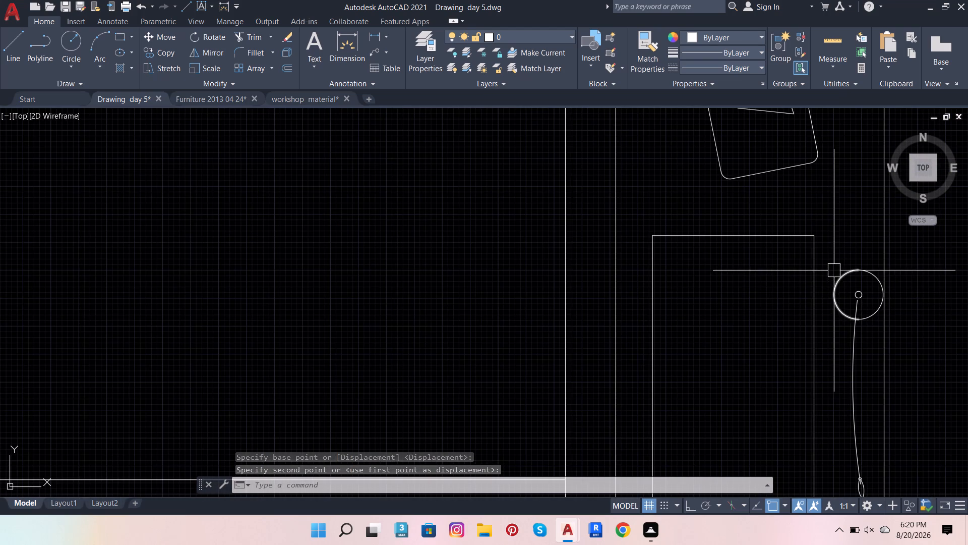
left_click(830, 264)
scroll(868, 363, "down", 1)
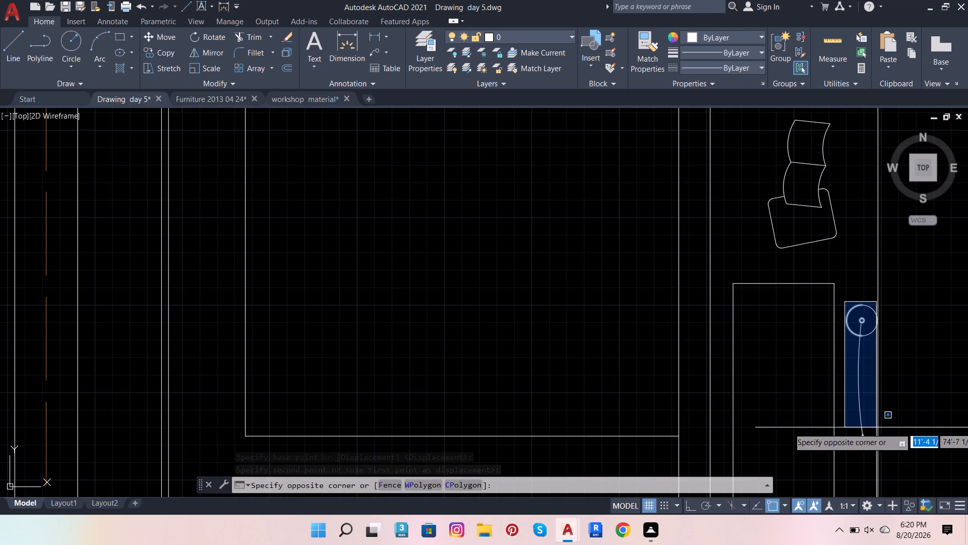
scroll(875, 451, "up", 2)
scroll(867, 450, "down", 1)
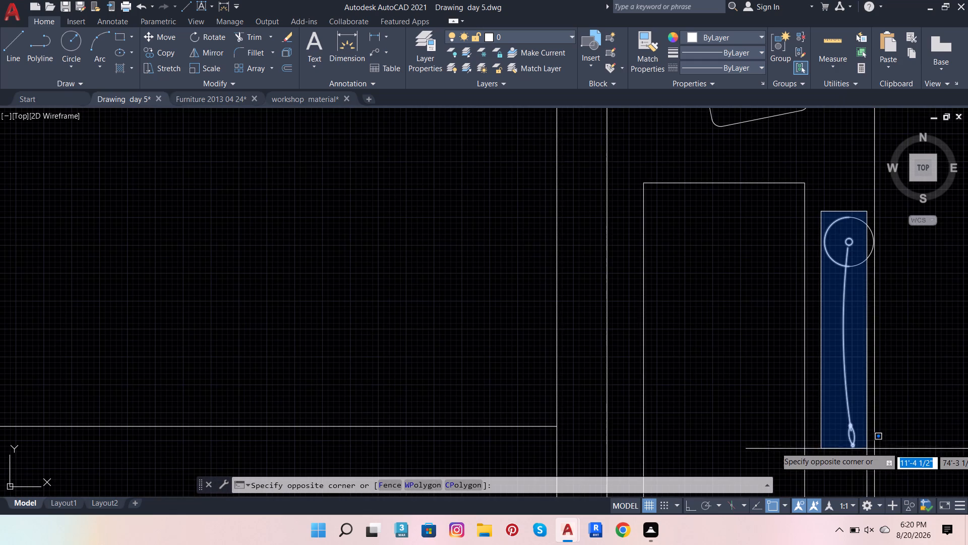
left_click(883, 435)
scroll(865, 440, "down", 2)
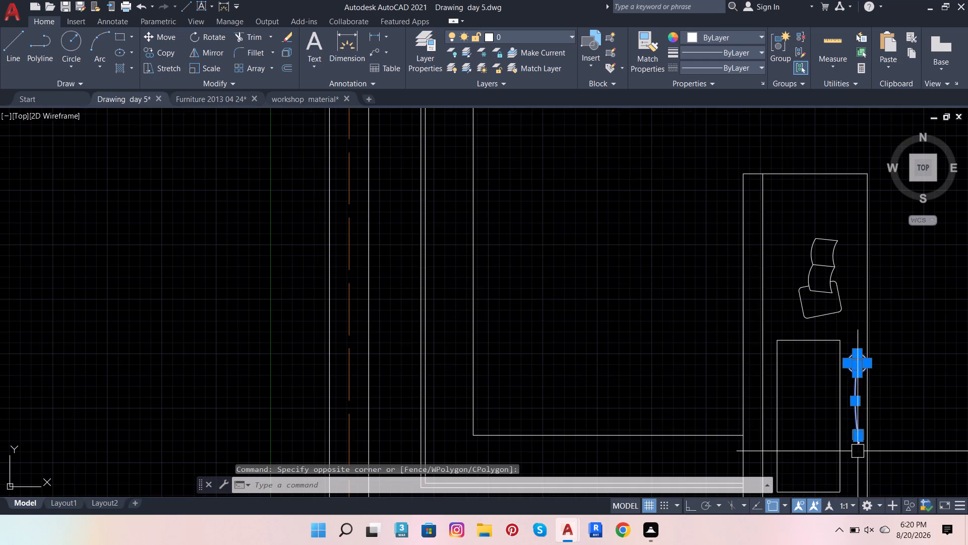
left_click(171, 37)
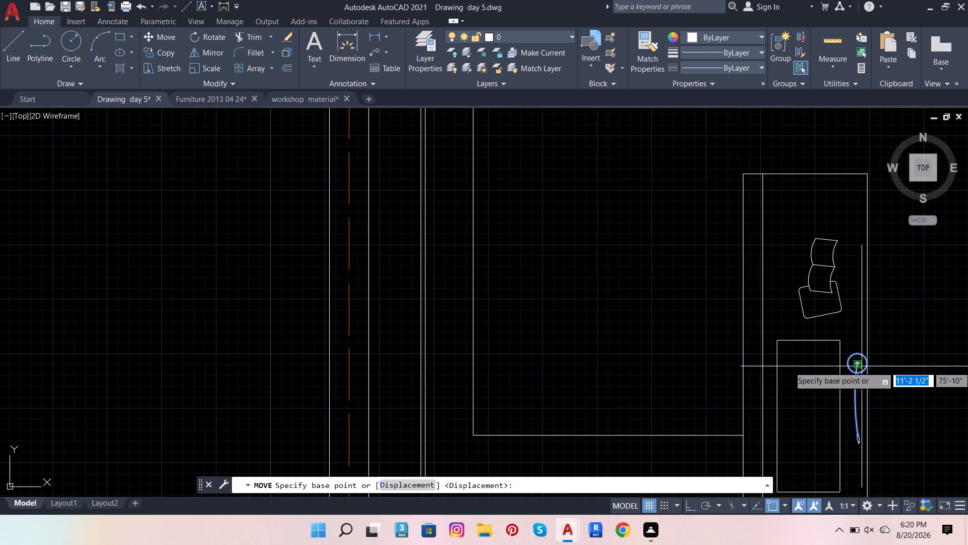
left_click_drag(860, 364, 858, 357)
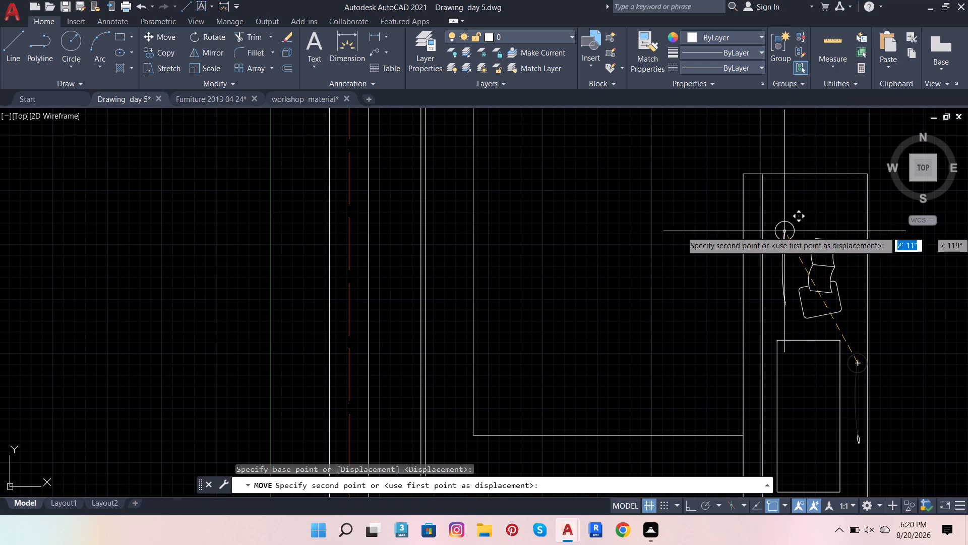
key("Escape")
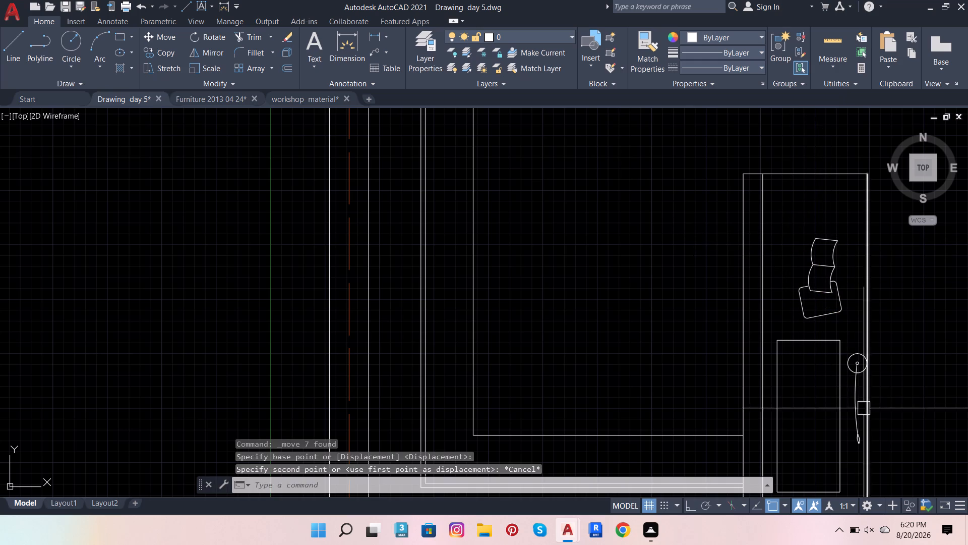
Move the whole lamp, including its arm tip, to the desk unit's upper end, between the partition side and the book.
scroll(858, 384, "up", 2)
left_click(824, 290)
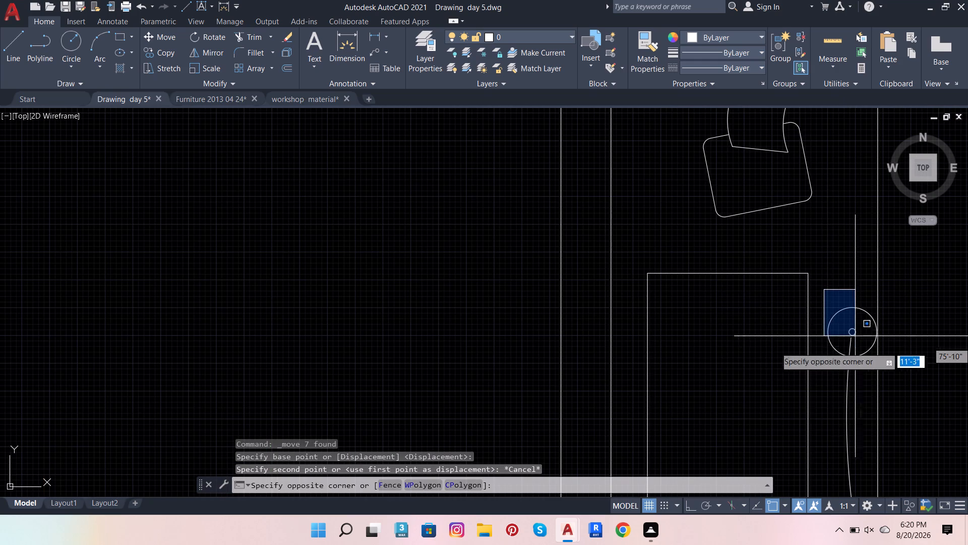
scroll(863, 353, "down", 1)
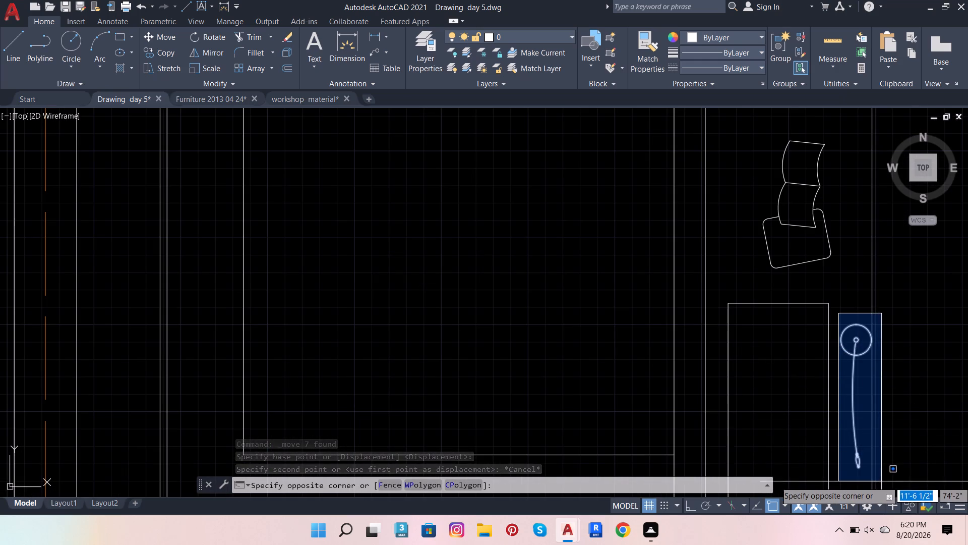
left_click(881, 481)
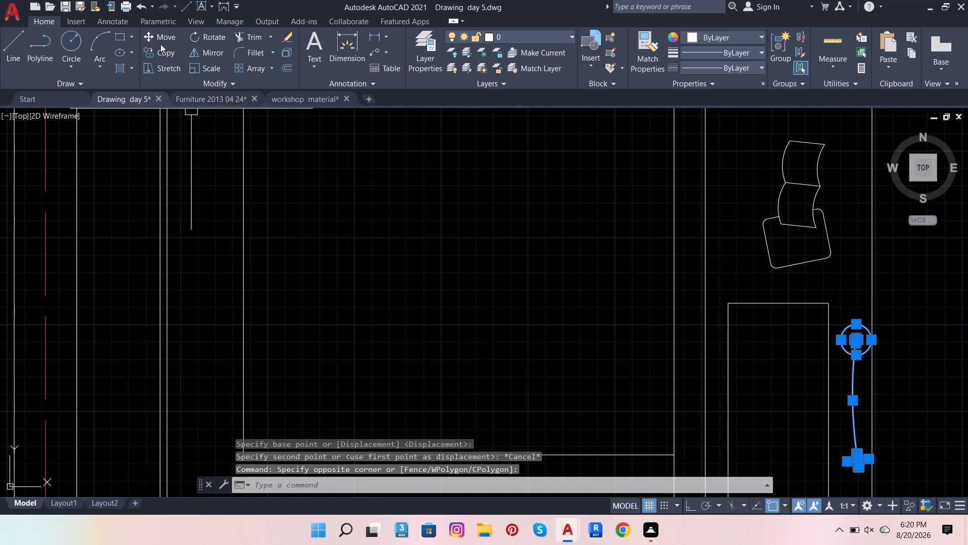
left_click(160, 42)
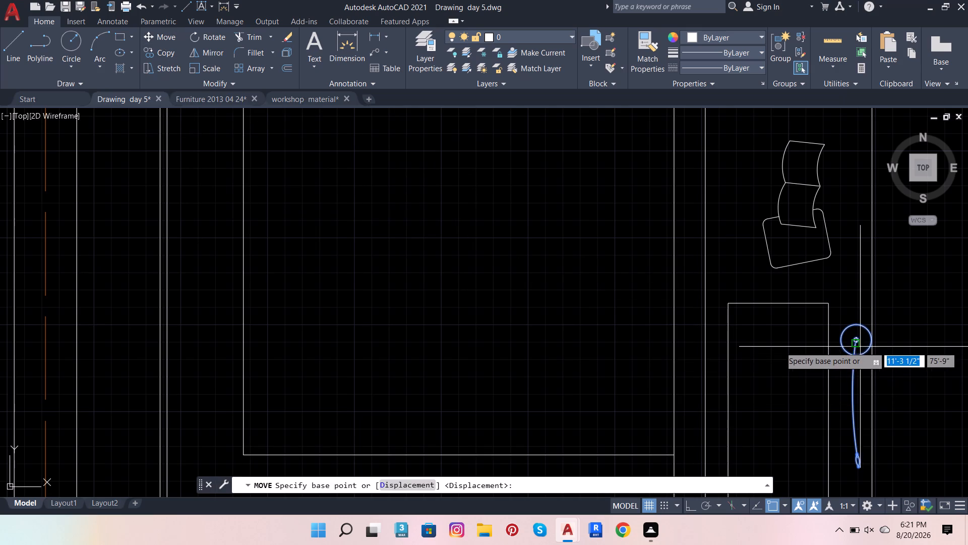
left_click(859, 339)
scroll(869, 339, "down", 3)
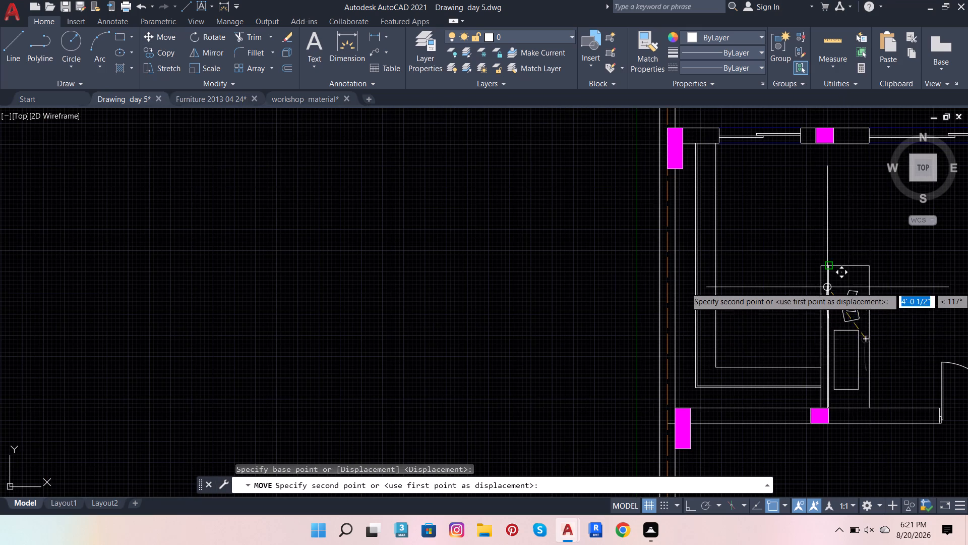
scroll(827, 287, "up", 4)
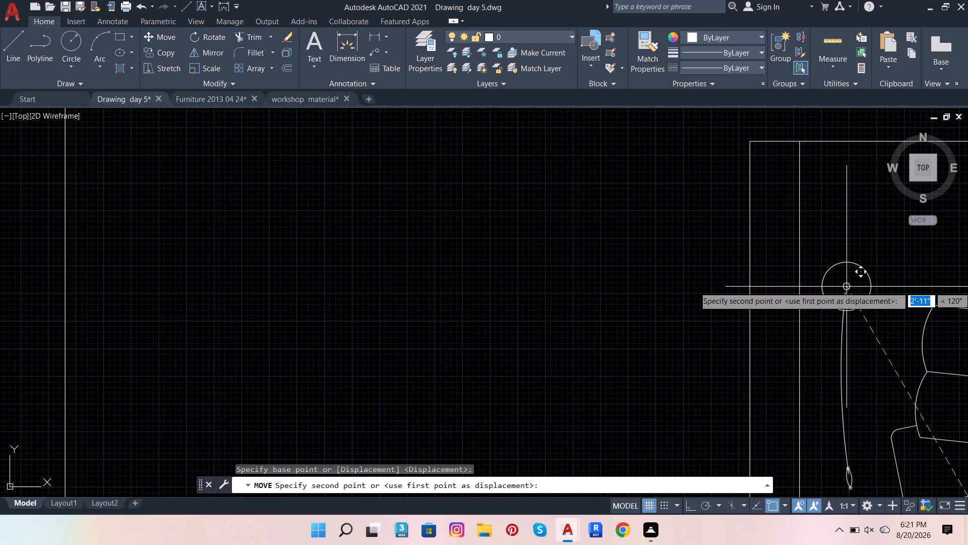
left_click(846, 277)
key("Escape")
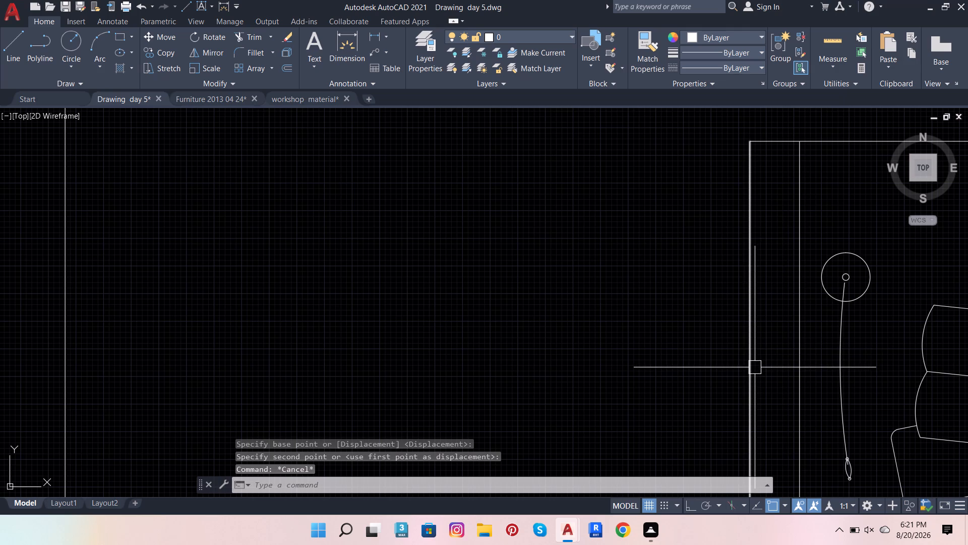
key("Escape")
scroll(754, 367, "down", 3)
key("Escape")
Mirror the loose armchair outside the house about a vertical line with Ortho on, erasing the source object.
scroll(776, 394, "down", 2)
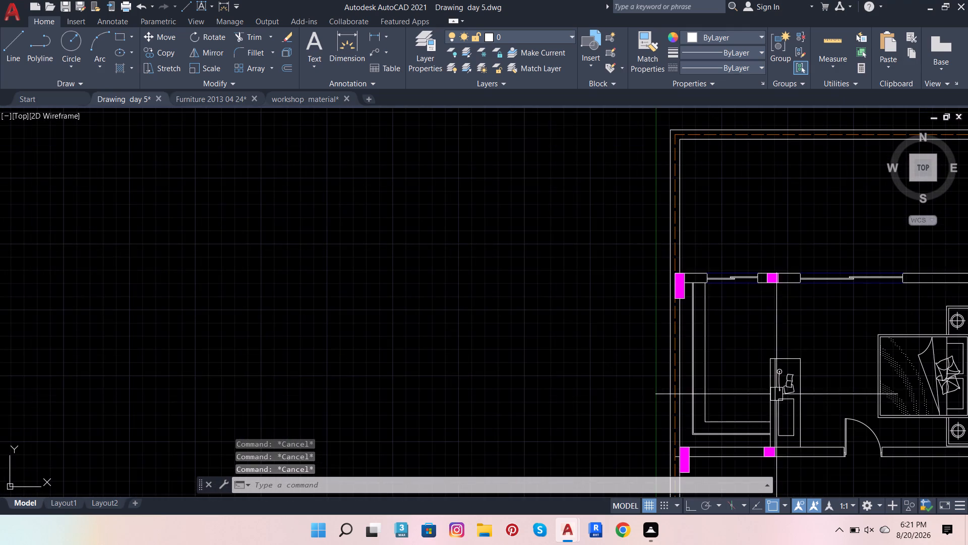
scroll(802, 442, "down", 2)
scroll(627, 424, "down", 4)
scroll(717, 448, "up", 3)
scroll(627, 377, "up", 1)
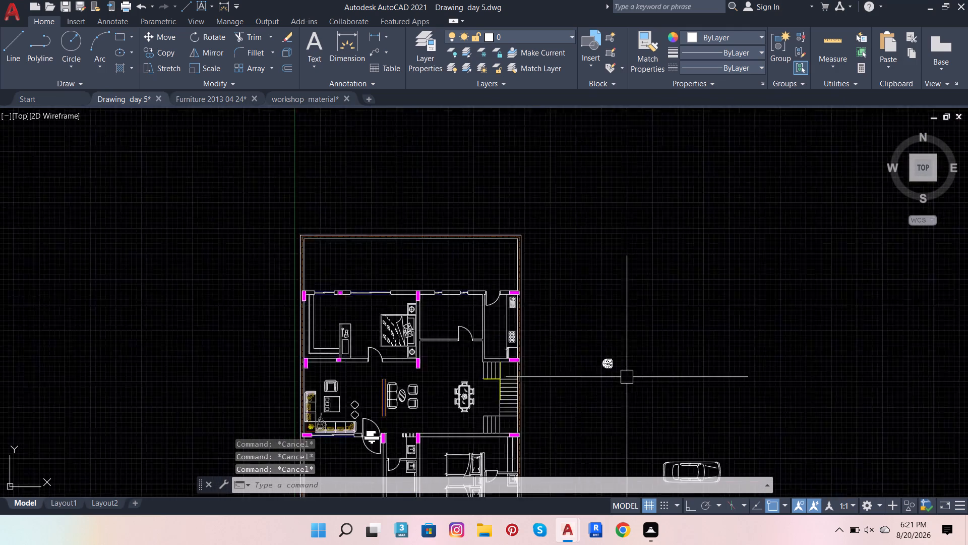
scroll(627, 377, "up", 2)
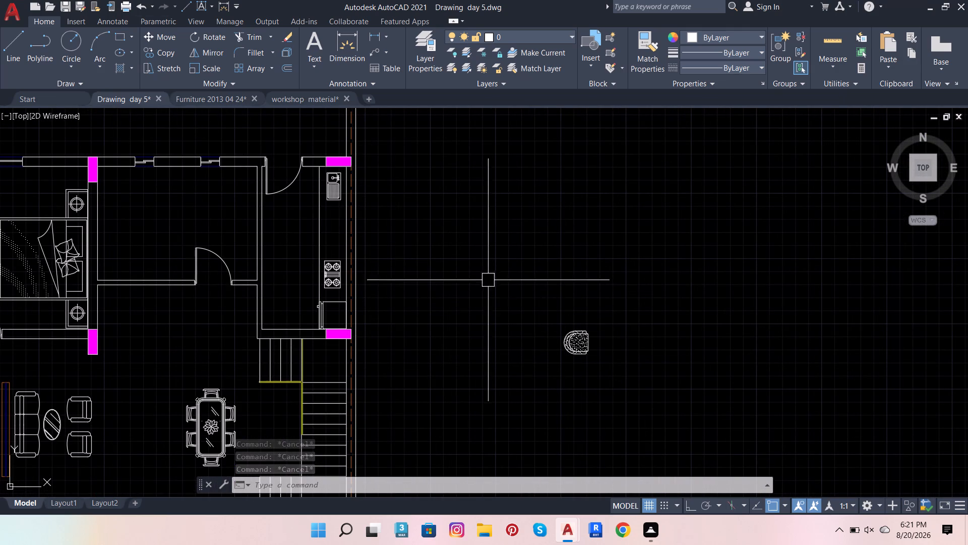
left_click_drag(507, 275, 511, 280)
left_click(616, 380)
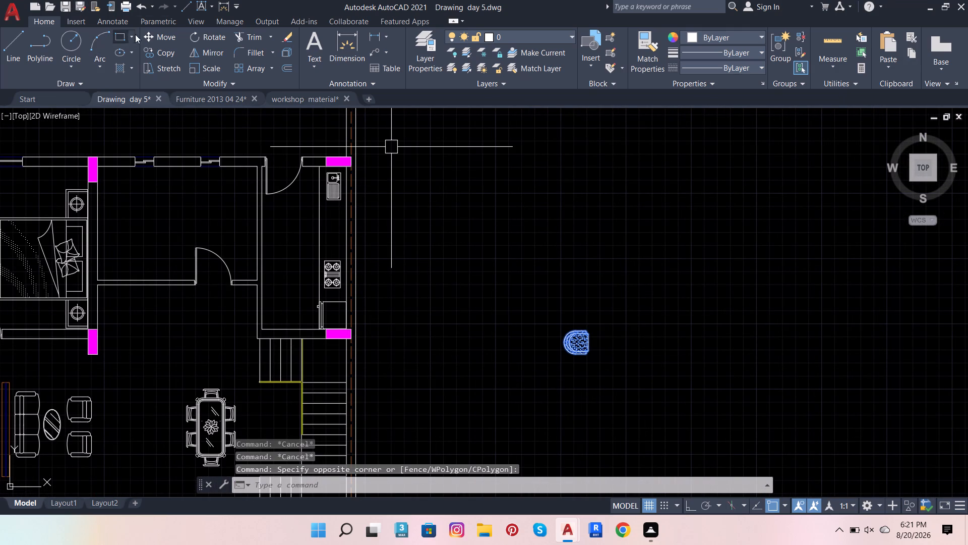
left_click(197, 53)
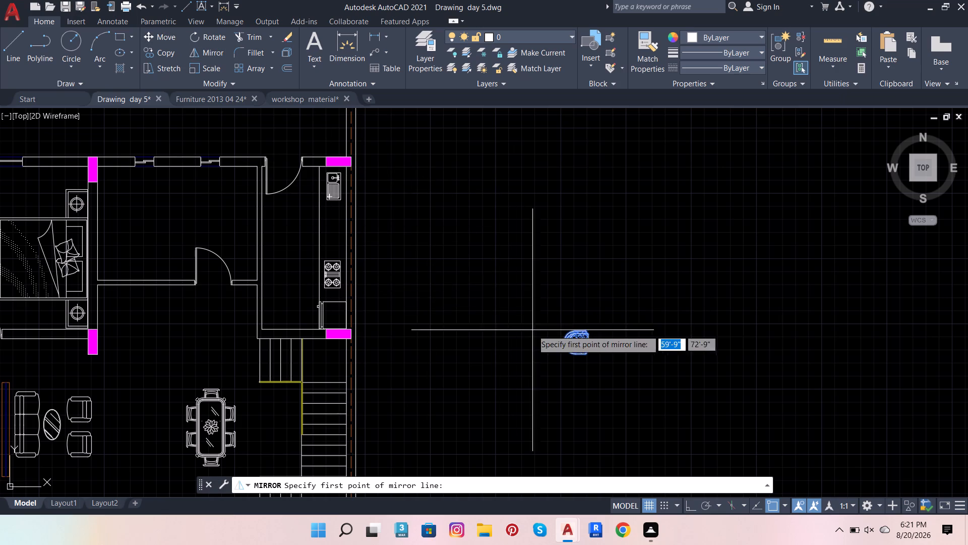
left_click(552, 342)
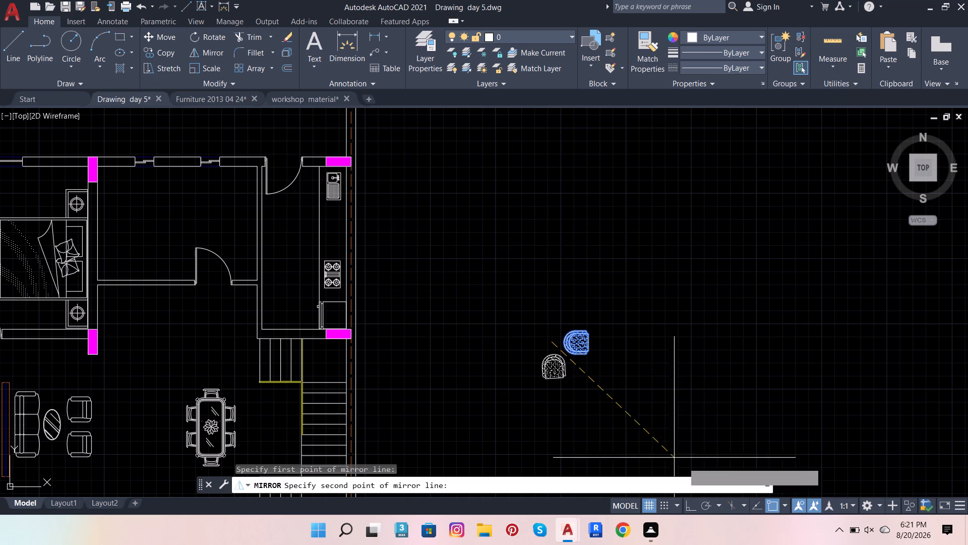
left_click(692, 509)
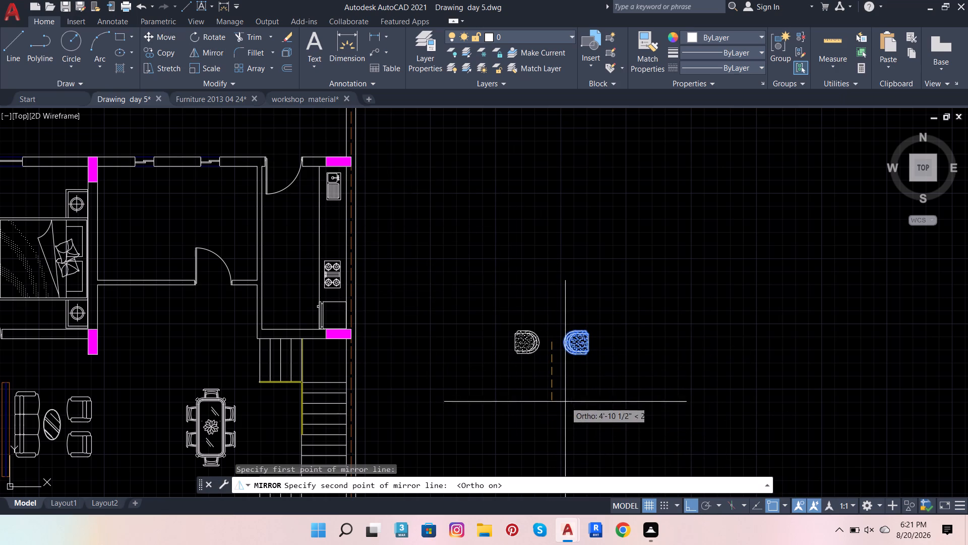
left_click(565, 397)
left_click_drag(586, 426, 565, 397)
With Ortho off, move the mirrored armchair into the upper bedroom, its seat front against the desk edge beside the rectangular mat.
left_click_drag(484, 315, 492, 322)
left_click(584, 389)
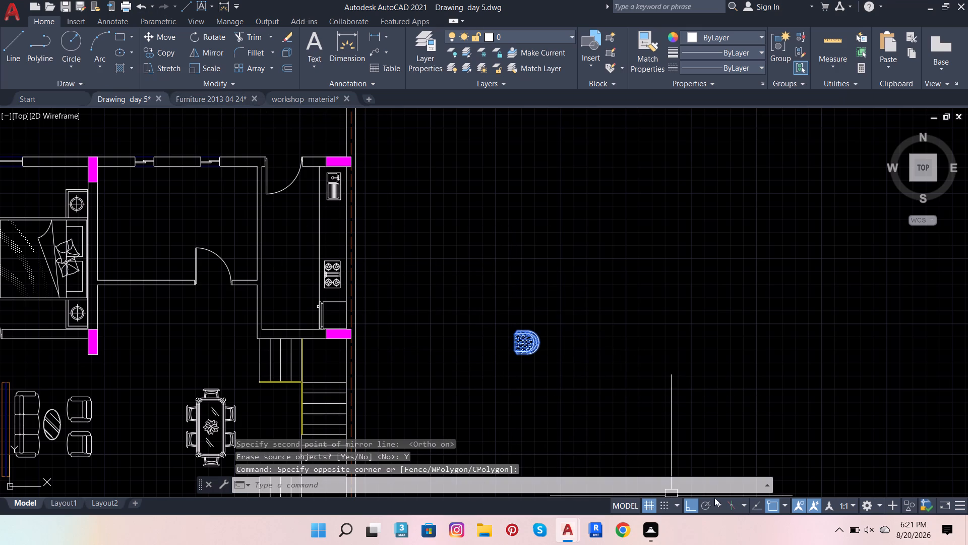
left_click(689, 506)
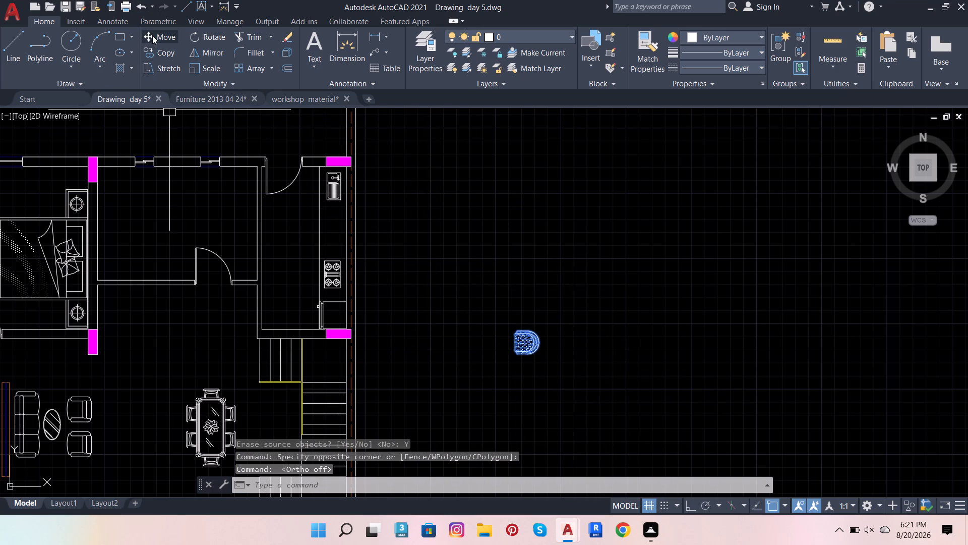
left_click(152, 35)
left_click(514, 349)
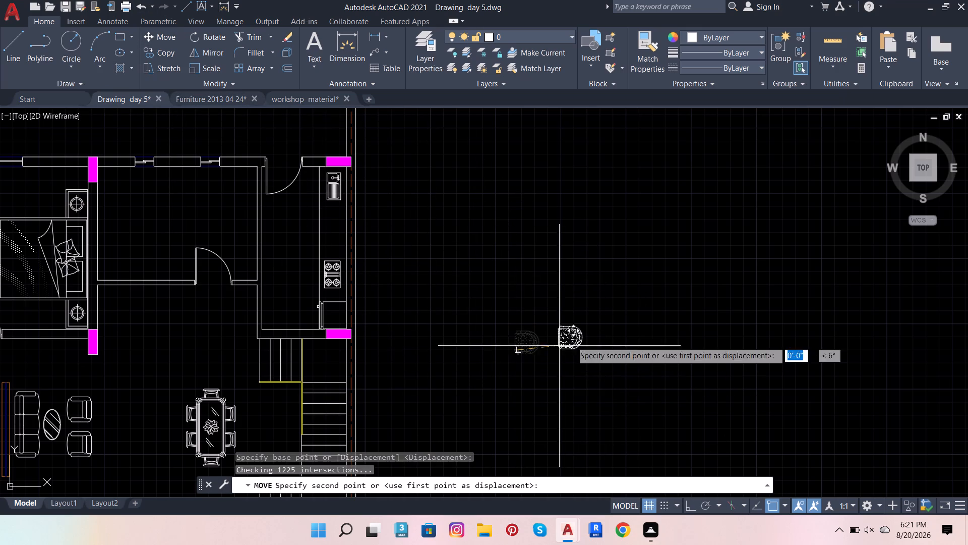
scroll(653, 320, "down", 4)
scroll(530, 331, "up", 3)
scroll(581, 262, "up", 1)
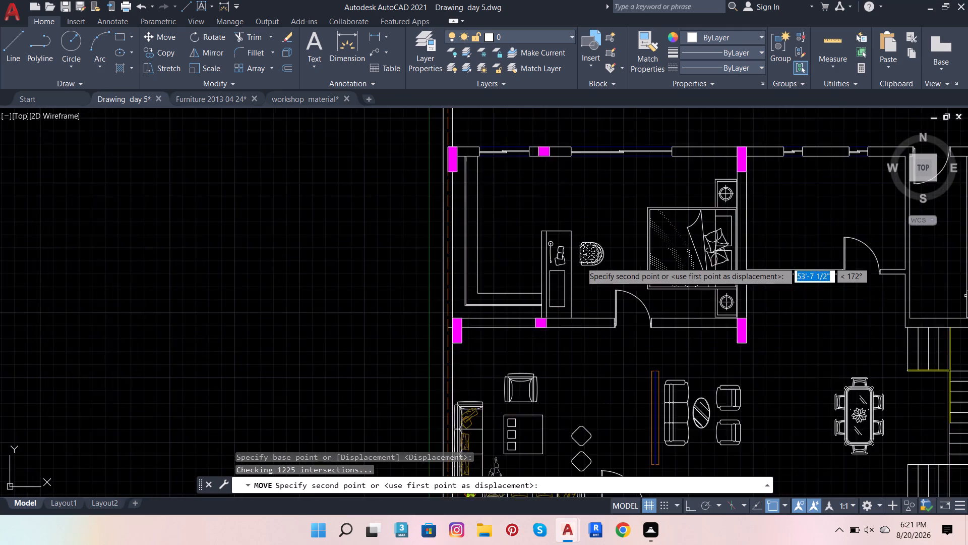
scroll(581, 262, "up", 2)
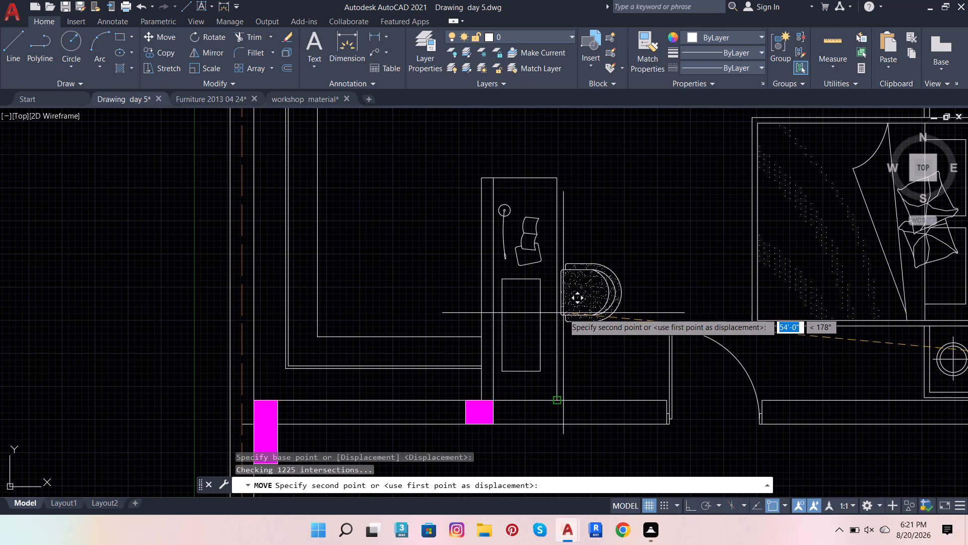
scroll(563, 312, "up", 3)
left_click(561, 312)
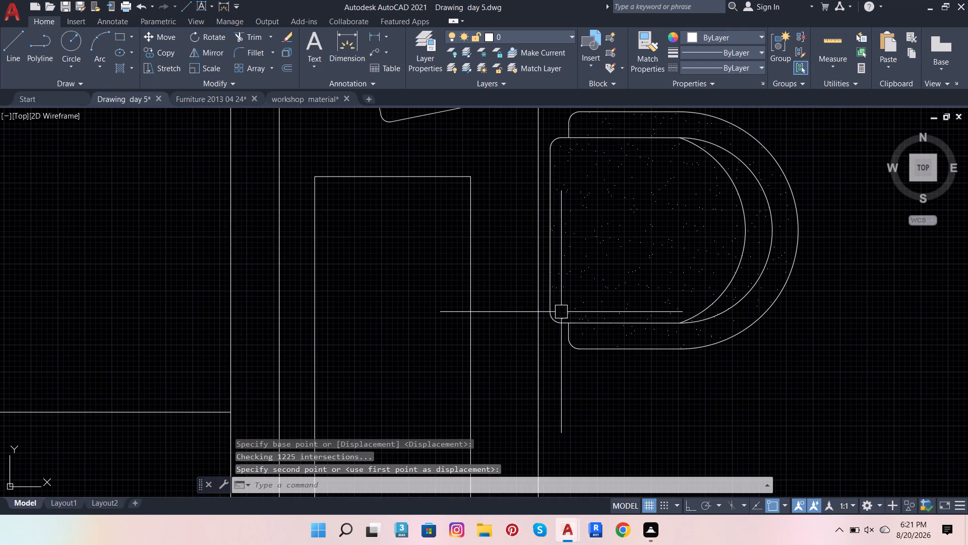
Check the armchair's placement at the desk and look over the whole floor plan.
scroll(581, 320, "down", 7)
scroll(643, 348, "up", 2)
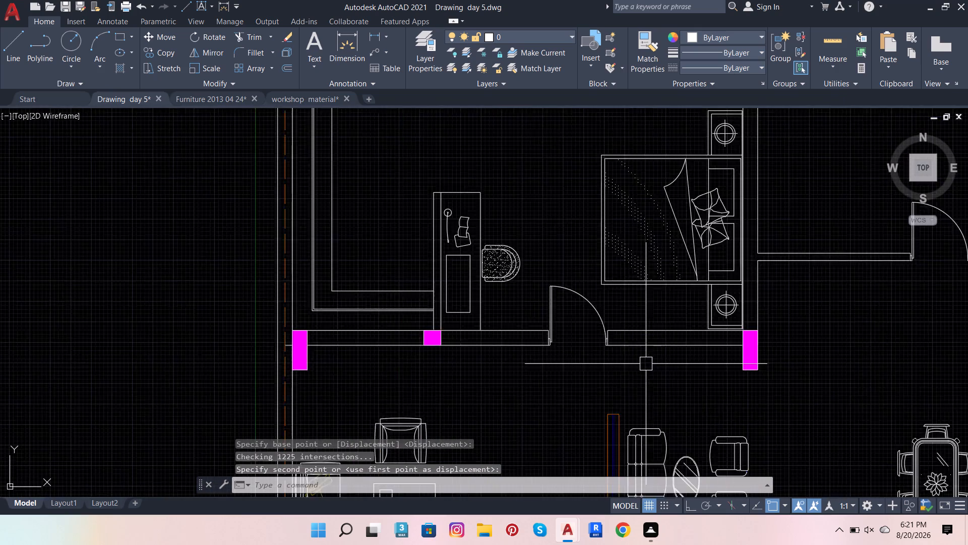
scroll(646, 364, "up", 1)
scroll(642, 380, "down", 3)
scroll(655, 336, "down", 3)
scroll(660, 342, "up", 2)
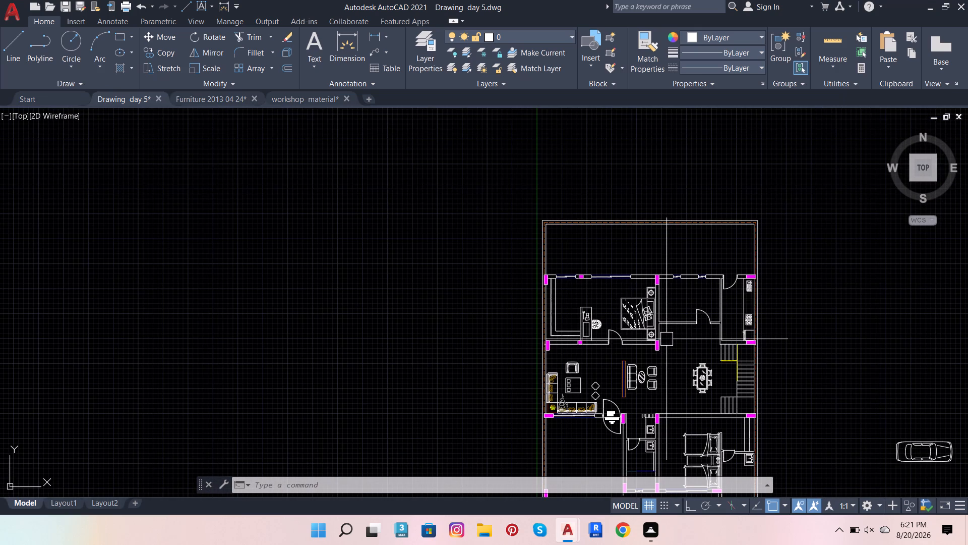
scroll(468, 169, "down", 4)
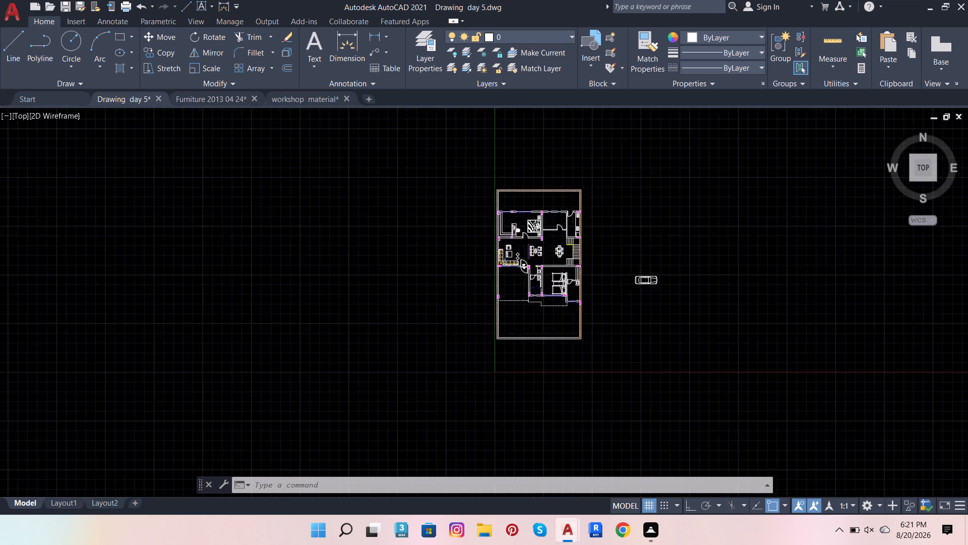
With Ortho on, draw a 5'6" line straight up from the upper-left corner of the small column between the upper bedroom's two windows.
scroll(497, 192, "up", 5)
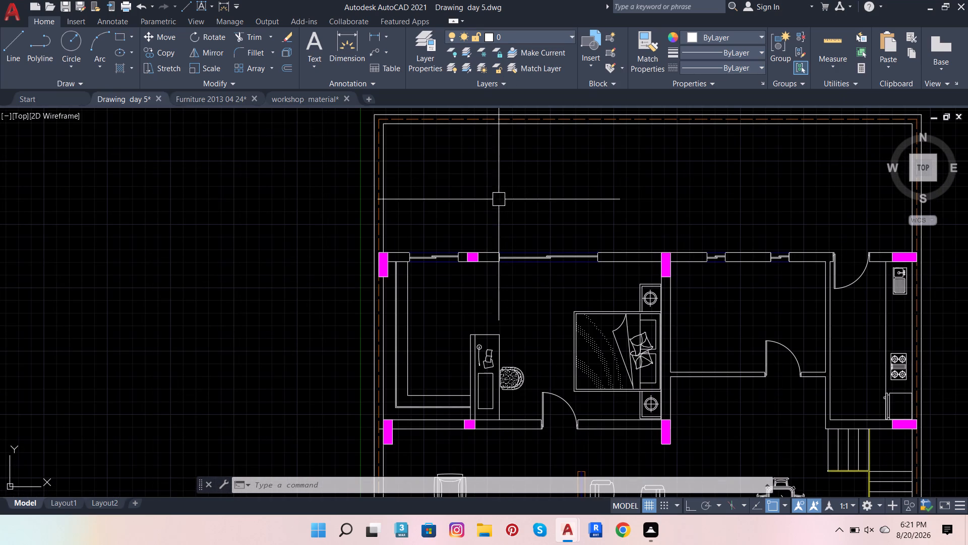
scroll(487, 234, "up", 1)
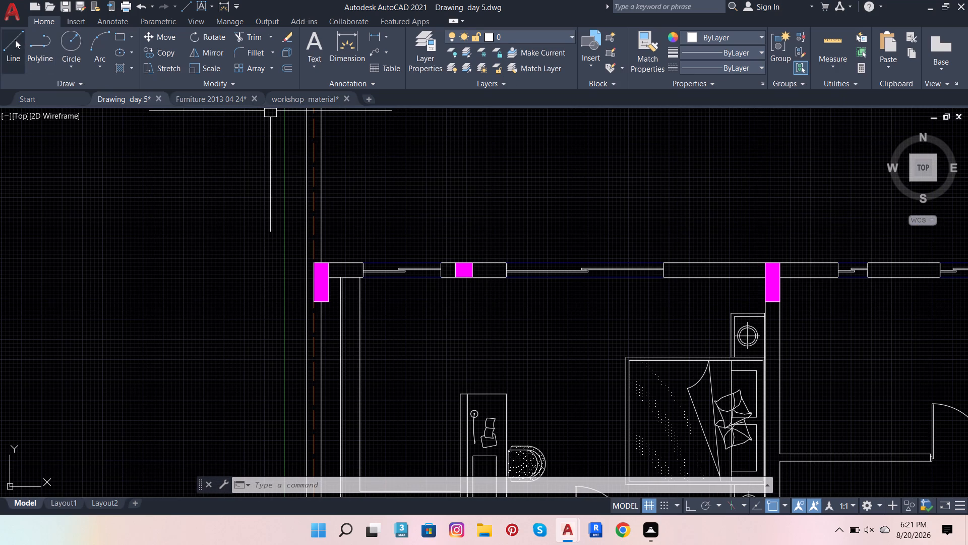
left_click(15, 40)
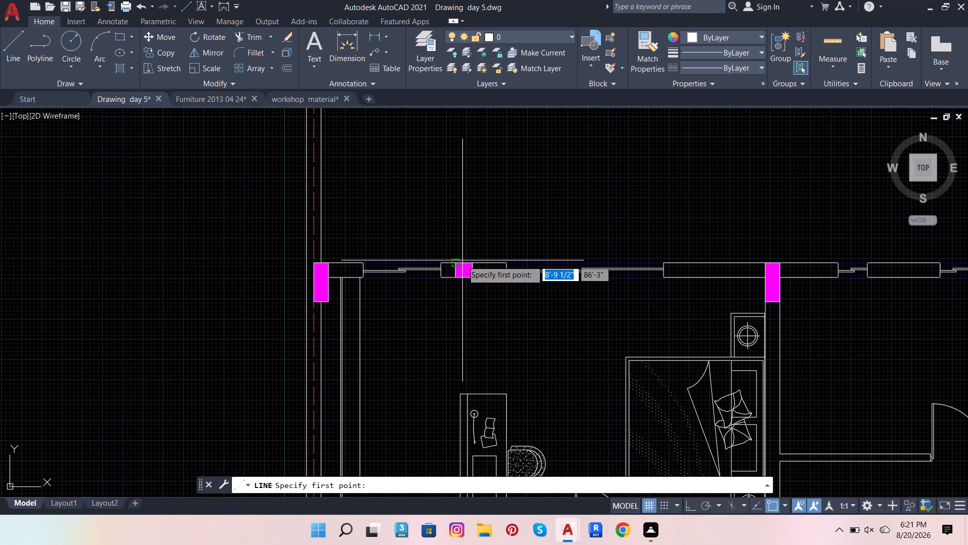
left_click(457, 261)
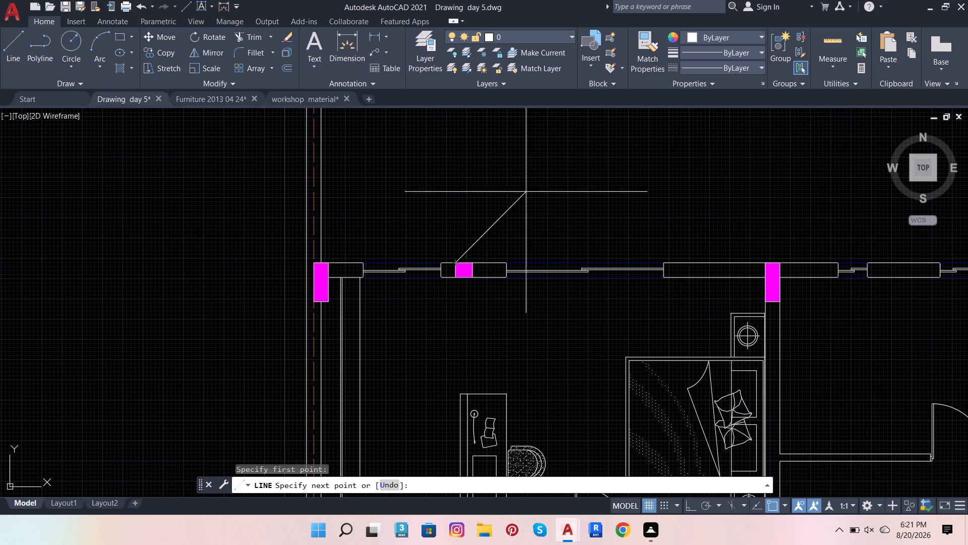
left_click(691, 506)
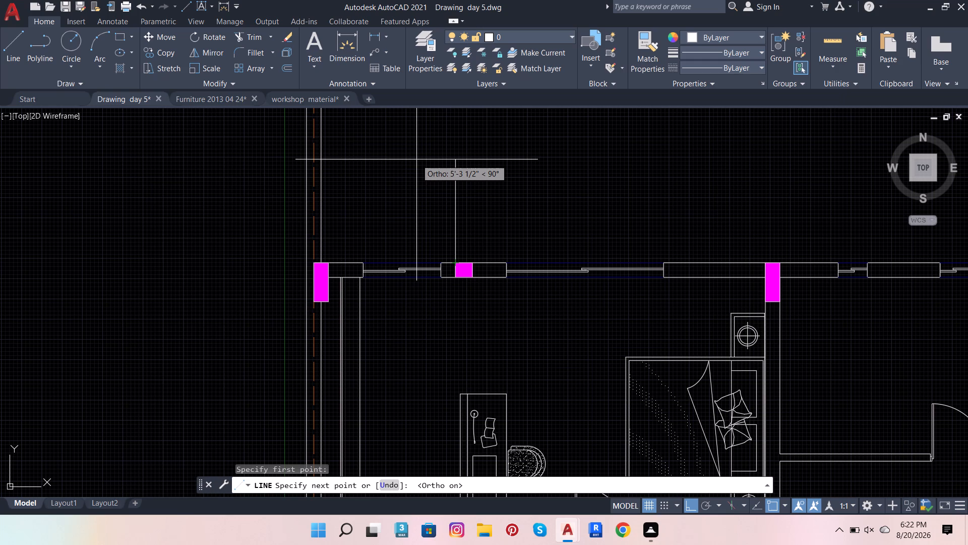
key("5")
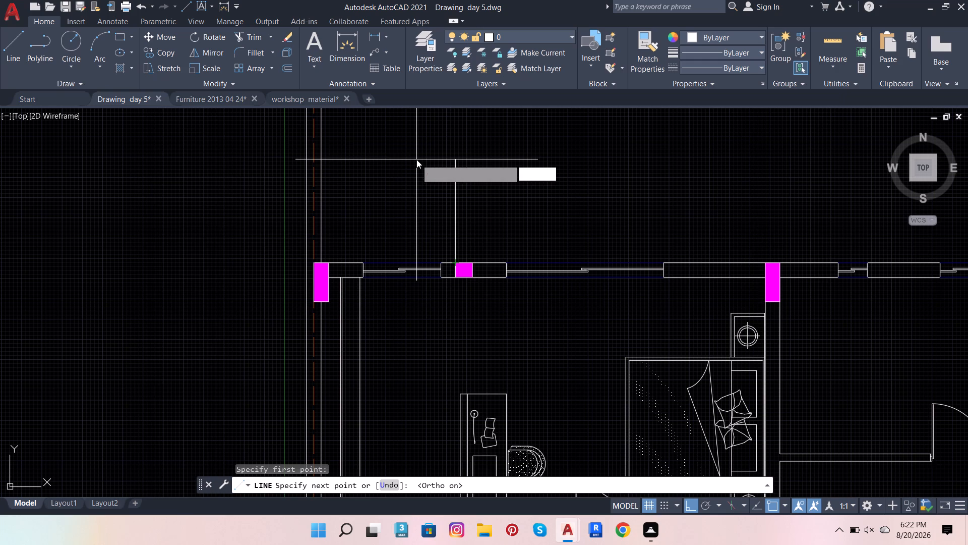
type("\\6")
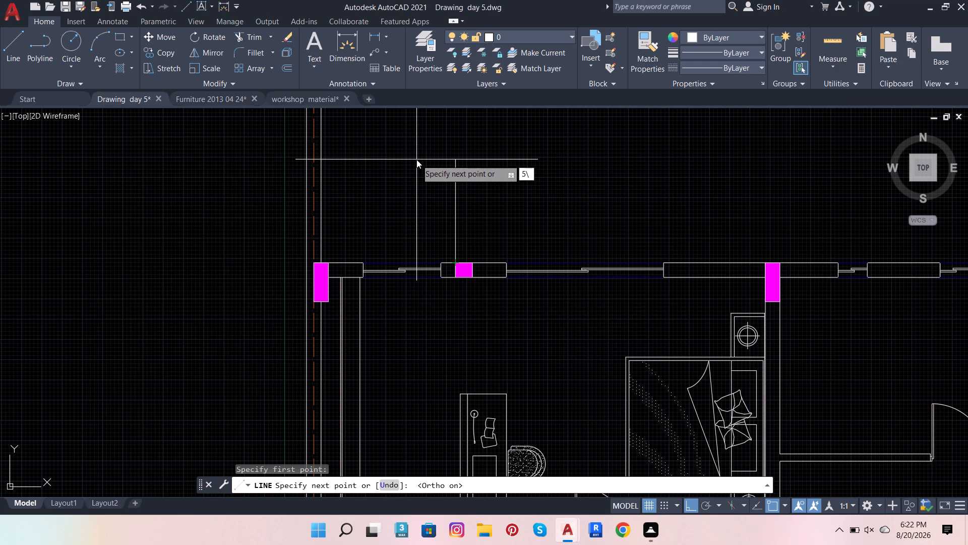
key("Return")
key("BackSpace")
key("BackSpace")
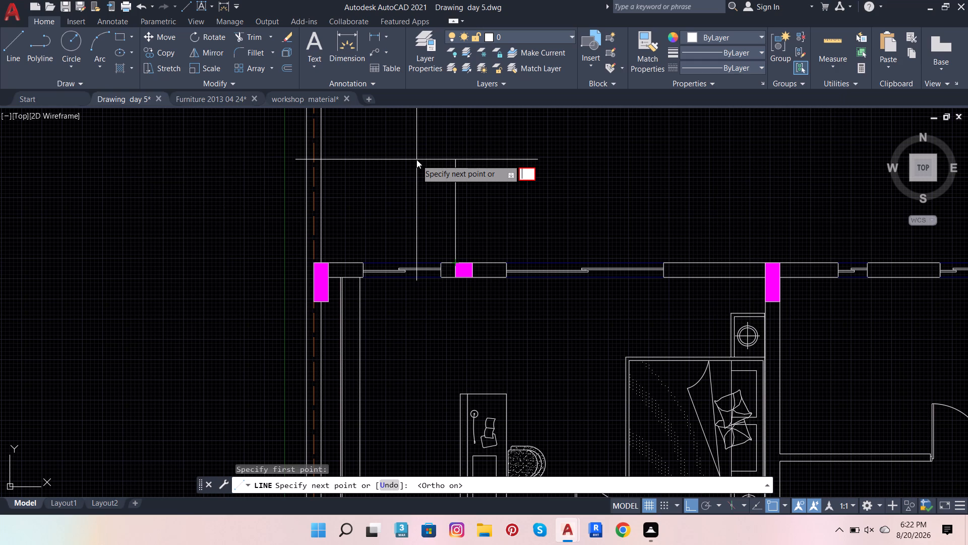
type("5'")
key("6")
key("Return")
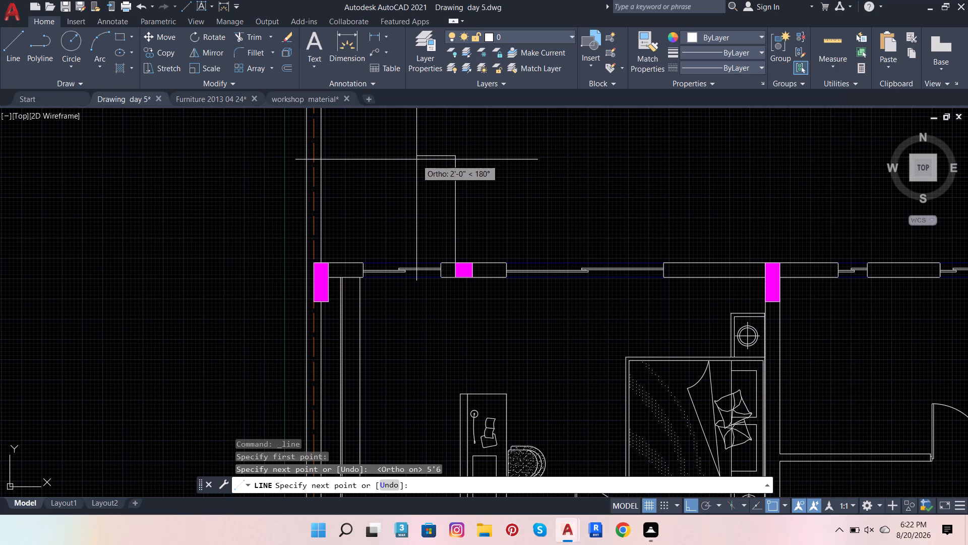
scroll(548, 206, "down", 1)
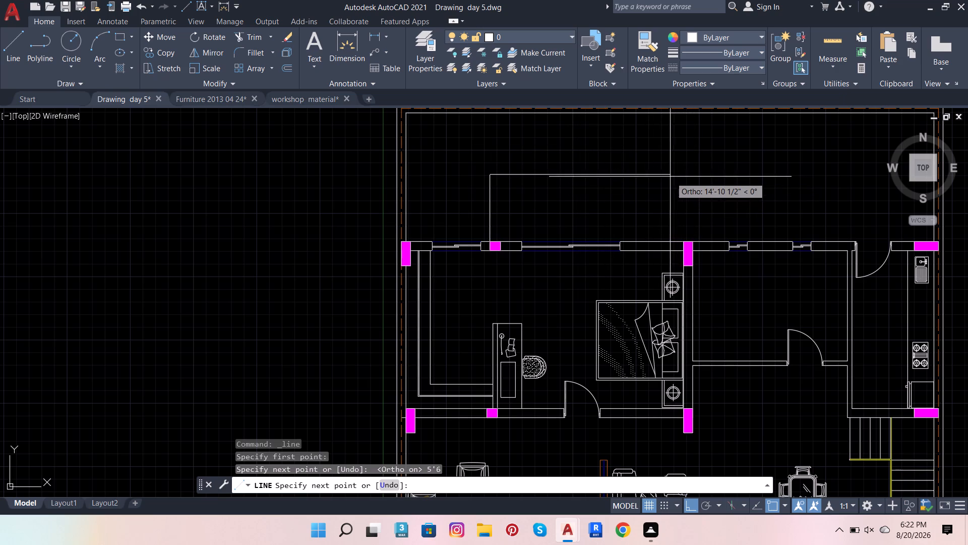
key("Escape")
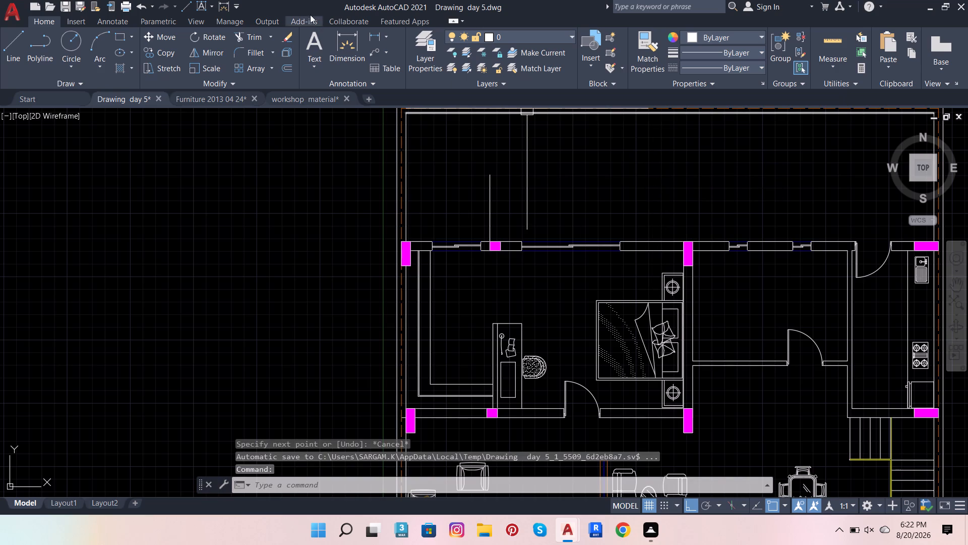
Draw a line 5'6" up from the upper-right corner of the column behind the bed wall, continuing horizontally to the first line's top end.
left_click(15, 37)
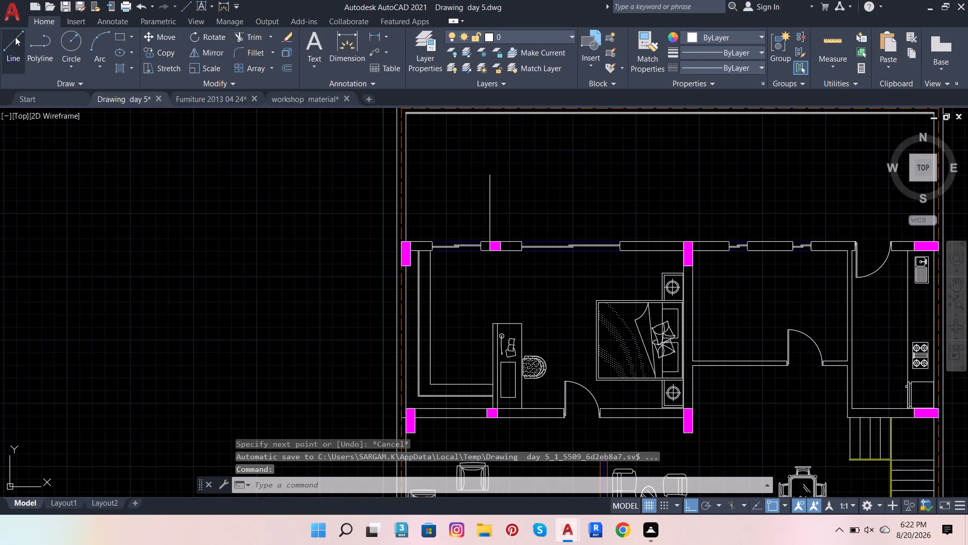
scroll(695, 217, "up", 3)
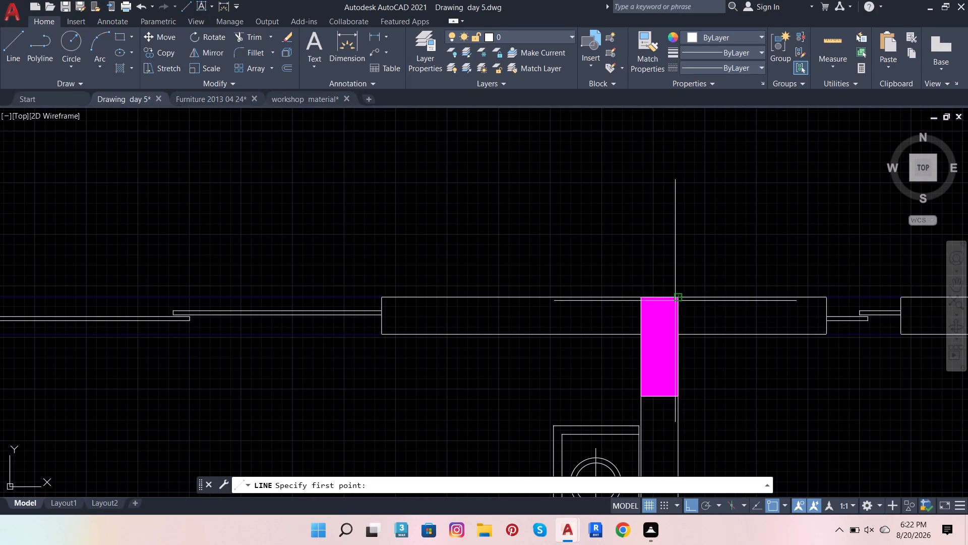
left_click(677, 295)
scroll(680, 299, "down", 3)
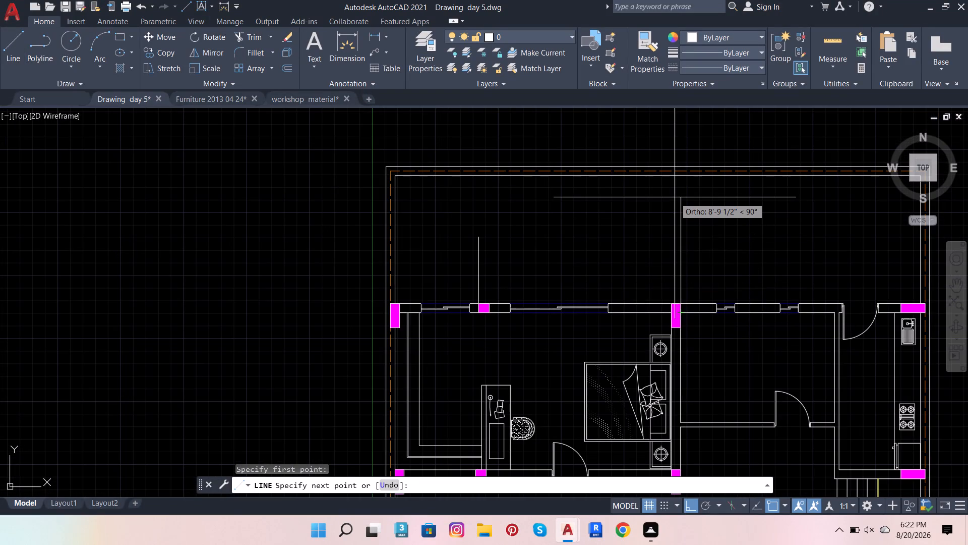
type("5'")
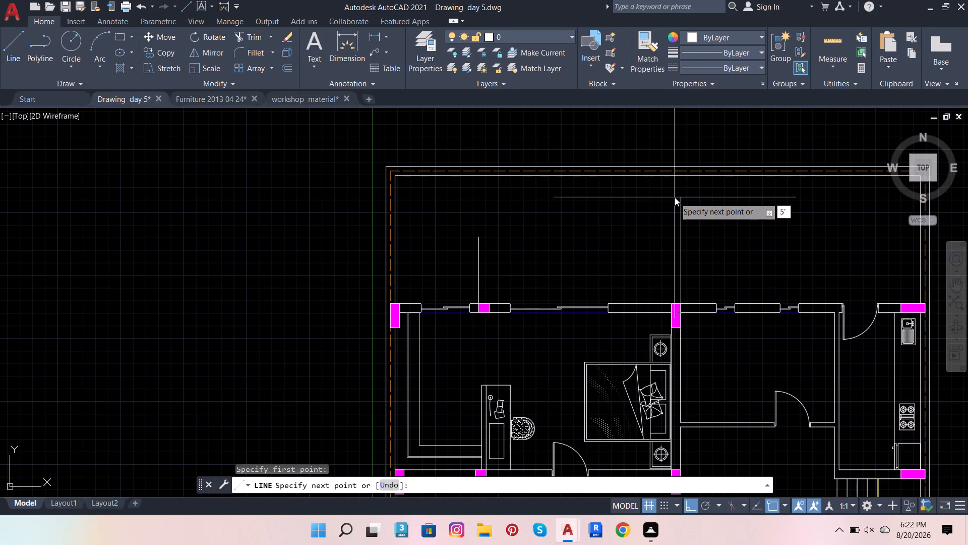
key("6")
key("Return")
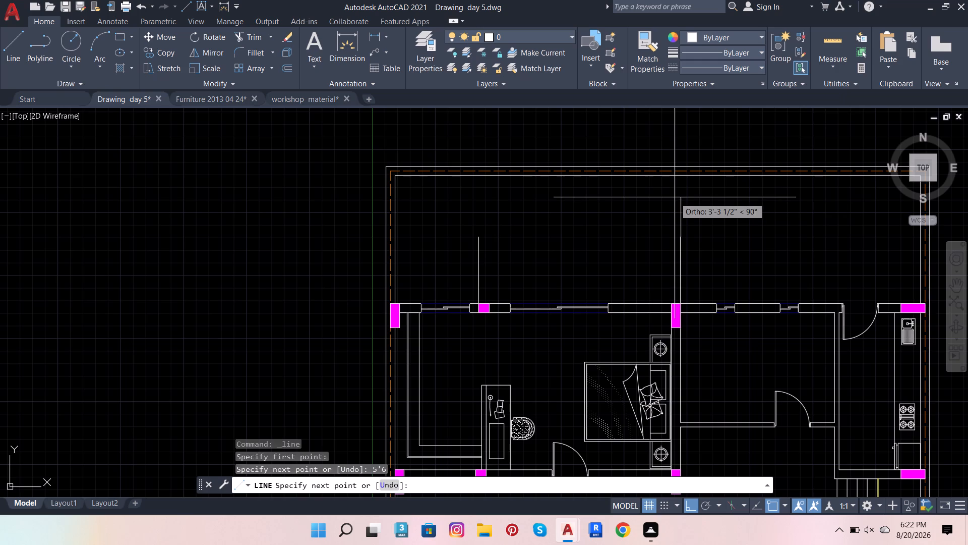
left_click(475, 238)
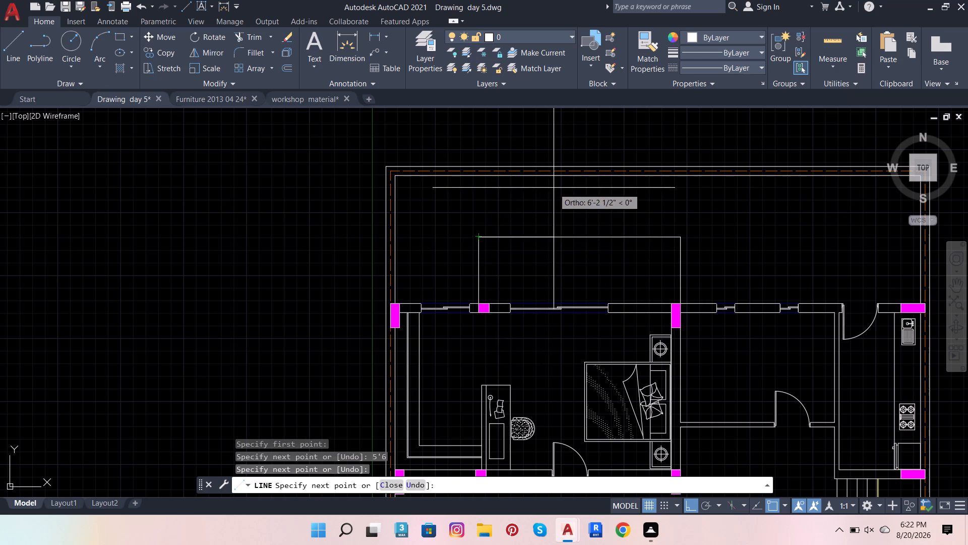
Set the linetype of the three projection outline lines outside the upper bedroom's window wall to HIDDEN.
key("Escape")
left_click(517, 237)
left_click(477, 260)
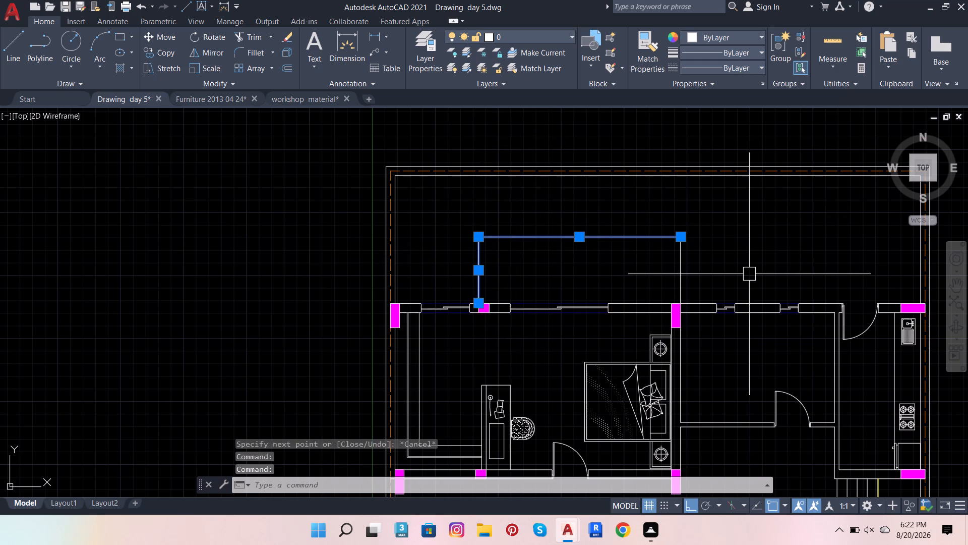
left_click(682, 261)
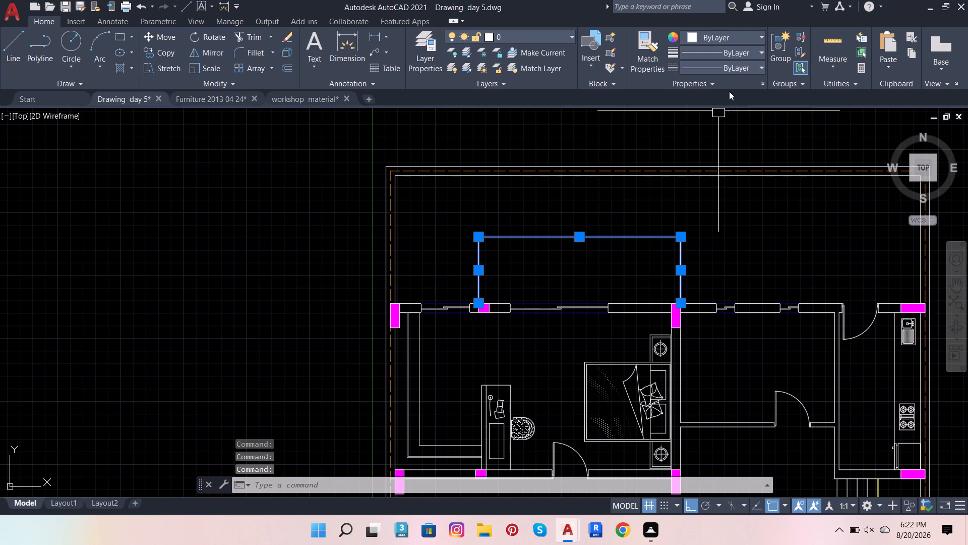
left_click(744, 70)
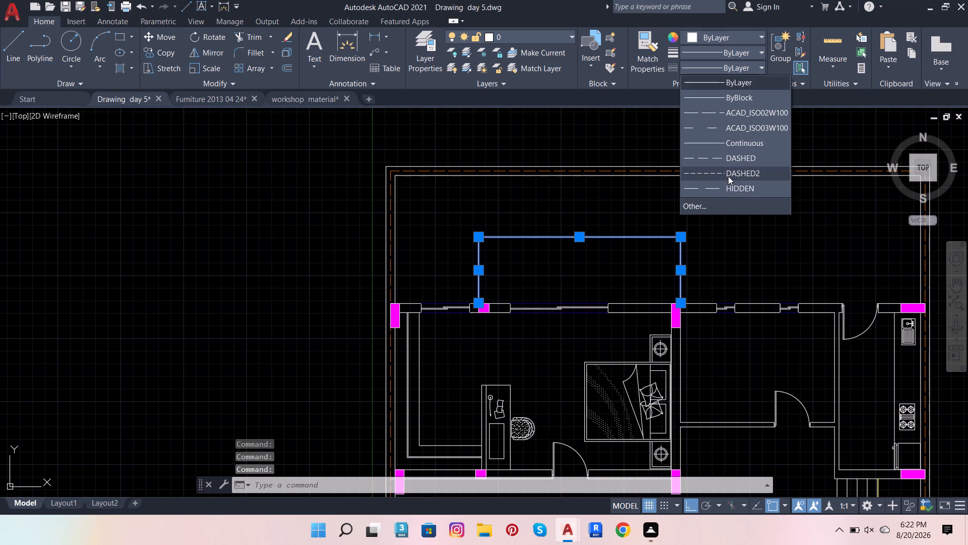
left_click(723, 190)
key("Escape")
scroll(676, 234, "down", 2)
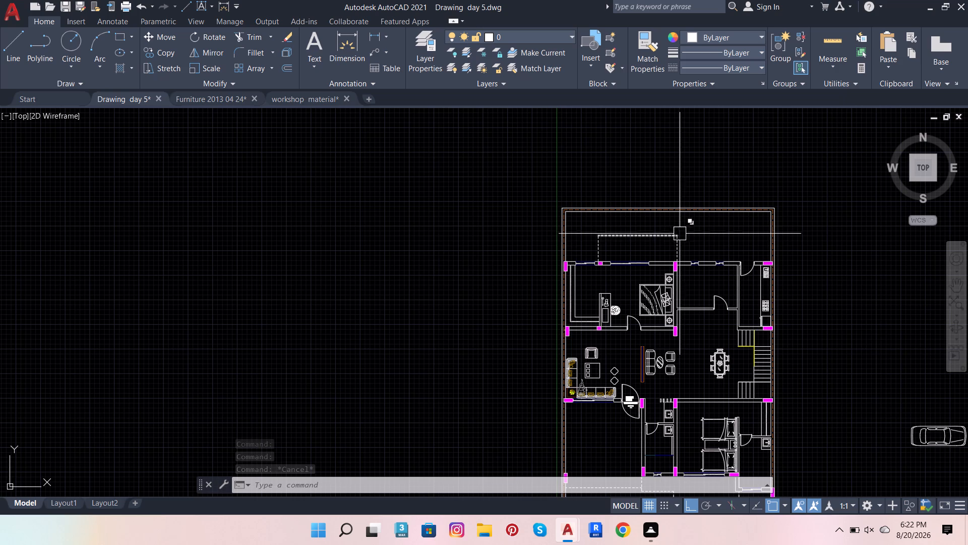
Draw a line 5'6" up from the upper-left corner of the wall piece between the two small windows, continuing horizontally past the right boundary wall's inner face.
scroll(705, 242, "up", 3)
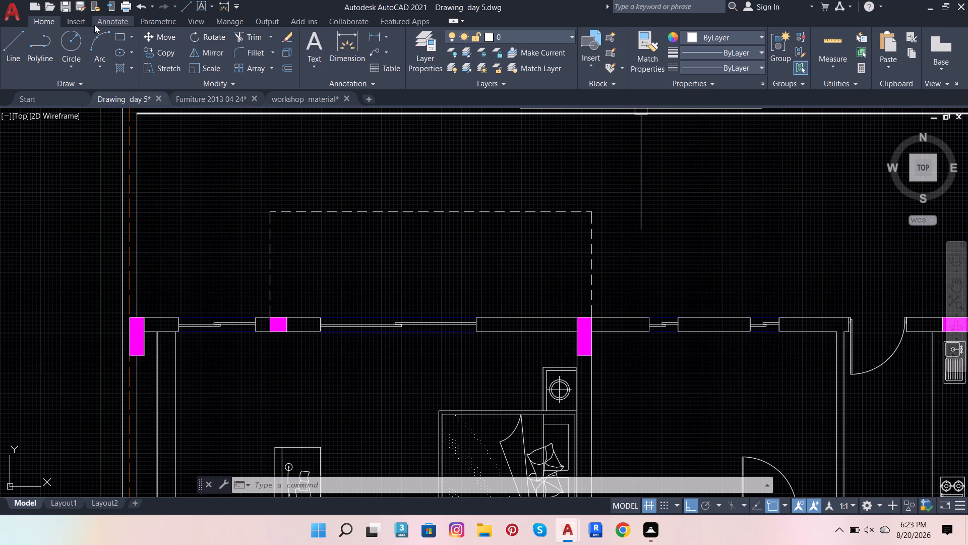
left_click(19, 42)
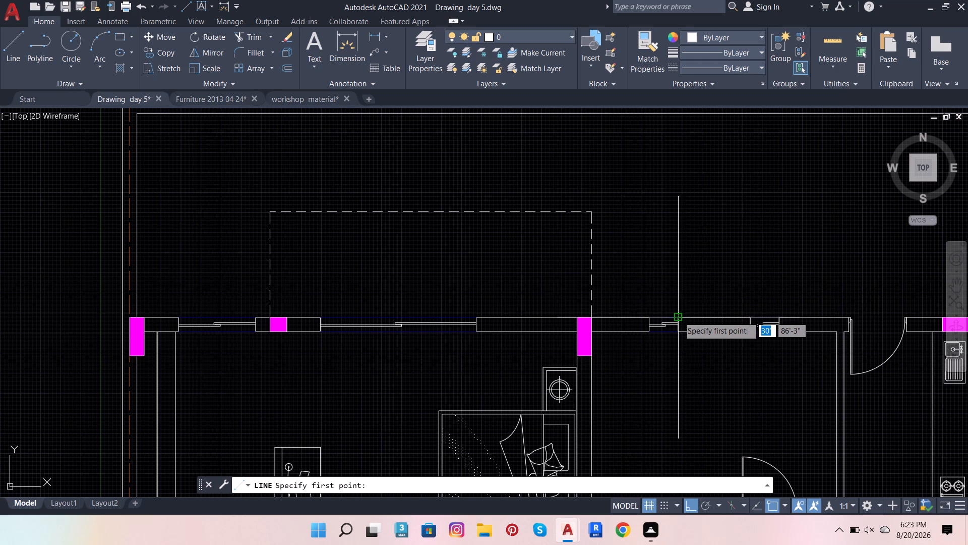
left_click(678, 316)
scroll(611, 333, "down", 3)
scroll(622, 287, "up", 2)
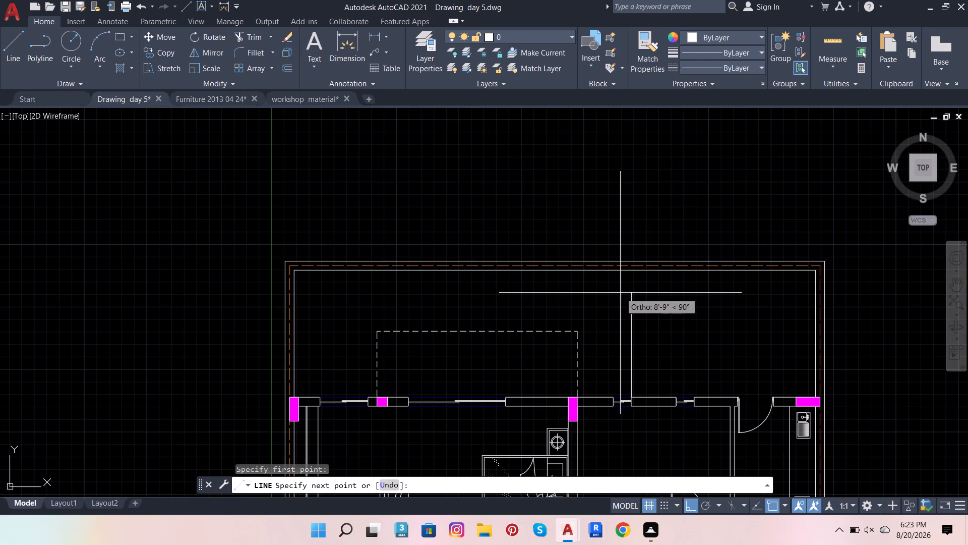
type("5'")
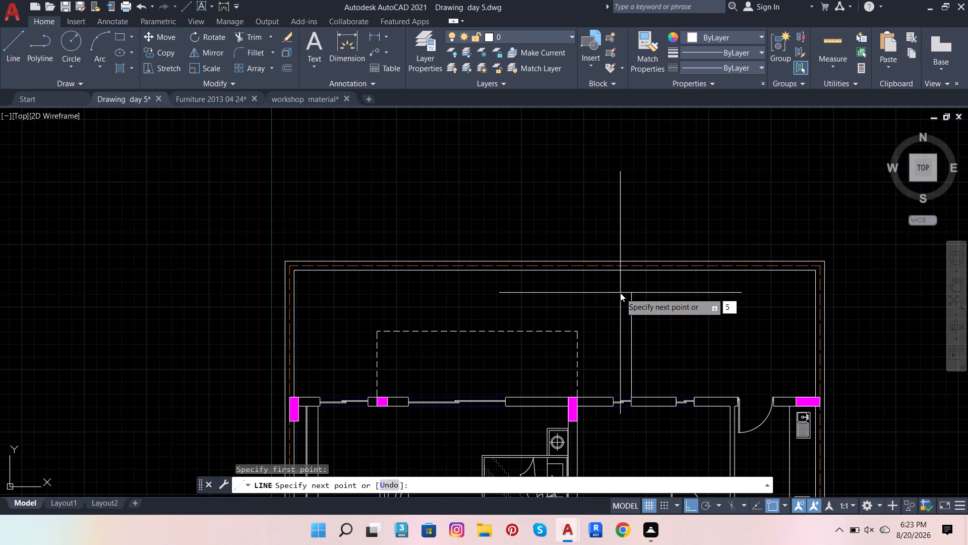
key("6")
key("Return")
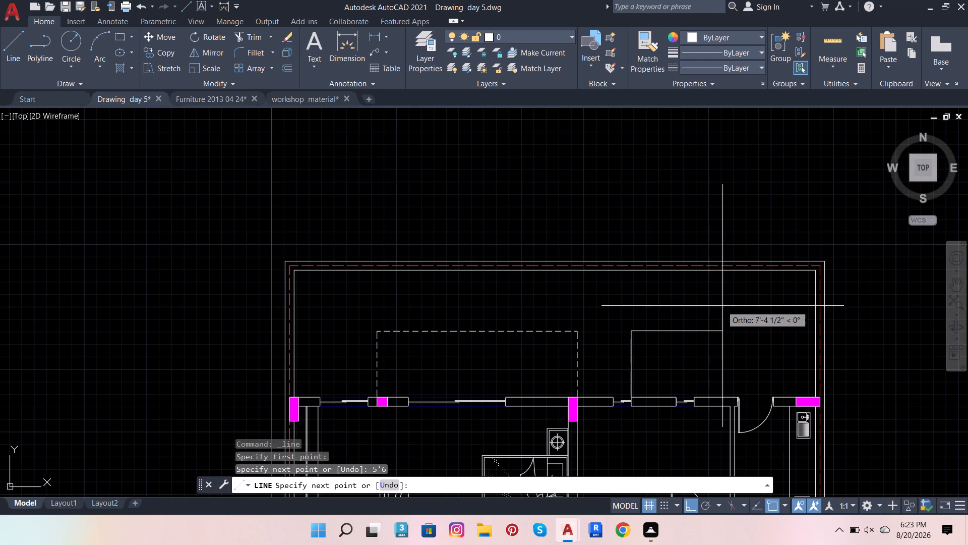
scroll(758, 324, "up", 3)
scroll(782, 339, "down", 3)
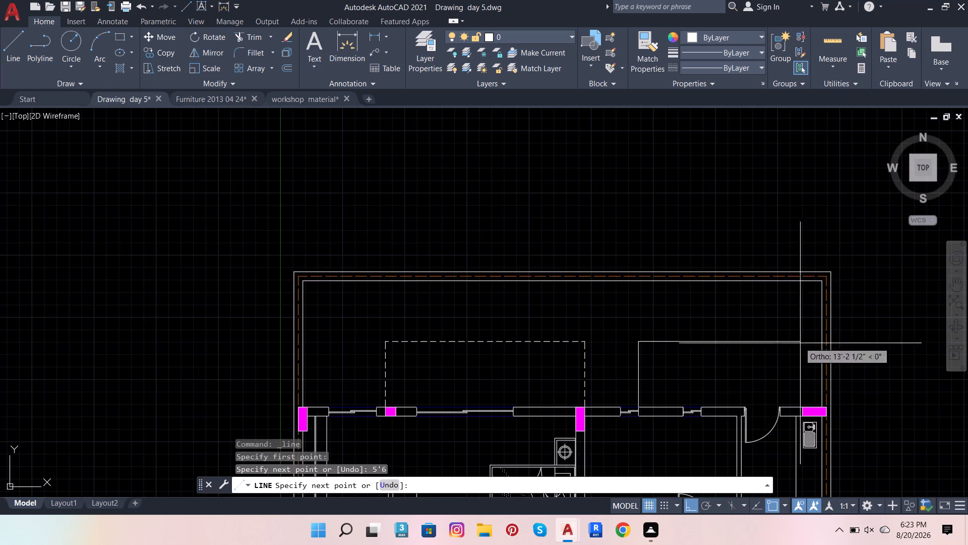
scroll(818, 349, "up", 3)
scroll(843, 315, "up", 1)
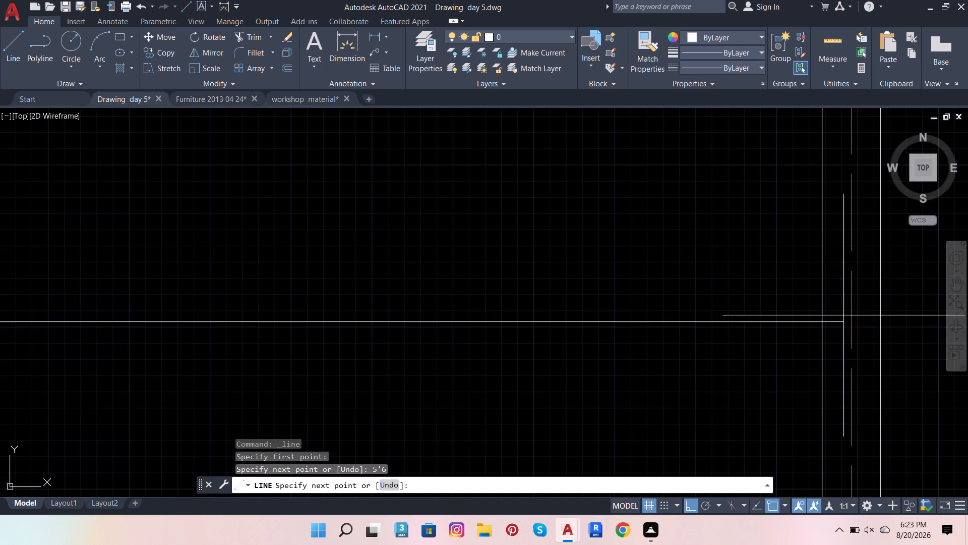
left_click(842, 315)
key("Escape")
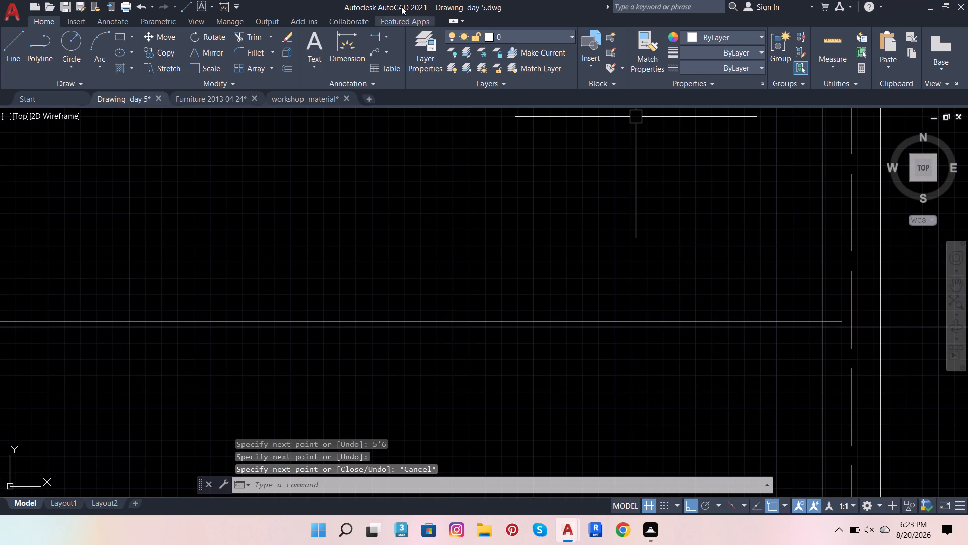
Trim the end of the new horizontal line that overshoots the right boundary wall's inner face.
left_click(251, 39)
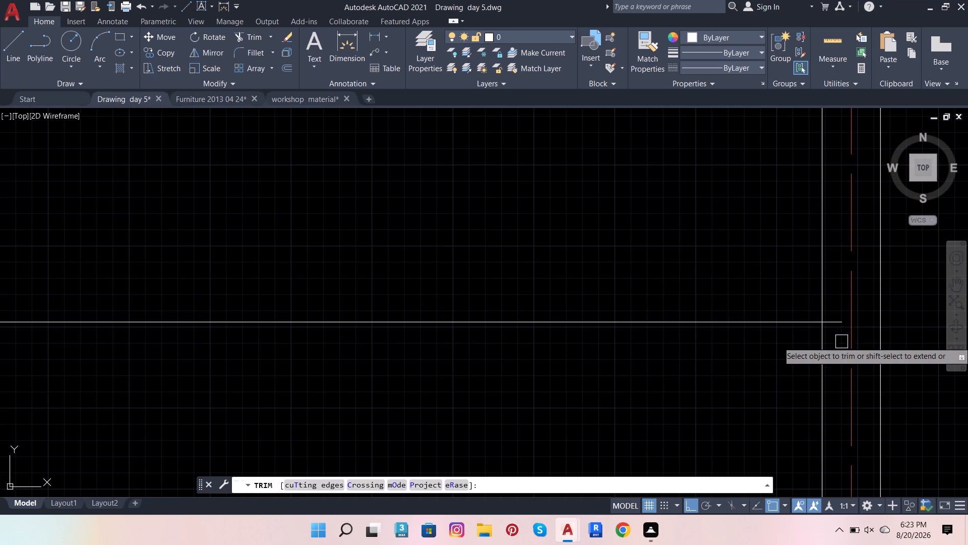
left_click(838, 321)
key("Escape")
Set the linetype of the second projection's horizontal and vertical lines to HIDDEN.
scroll(748, 300, "down", 1)
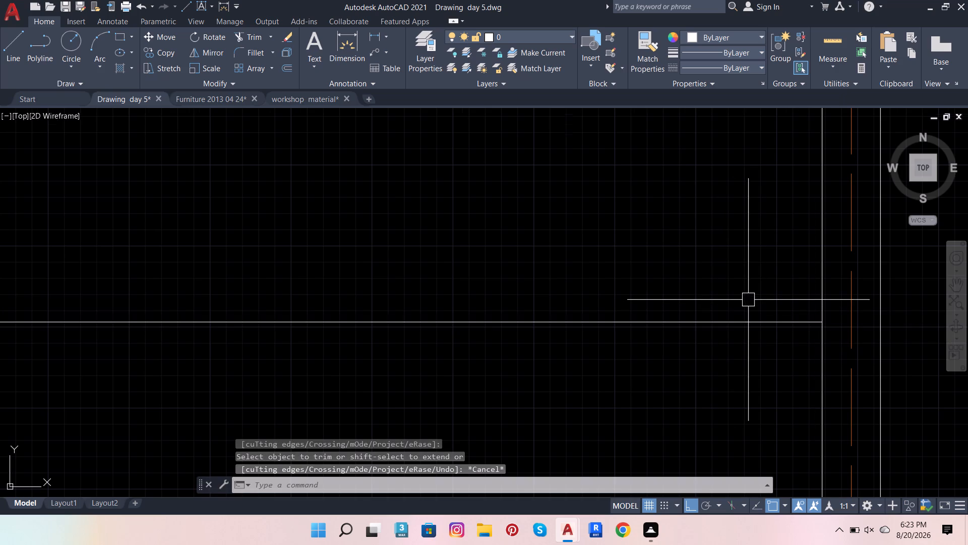
left_click(722, 311)
left_click(47, 376)
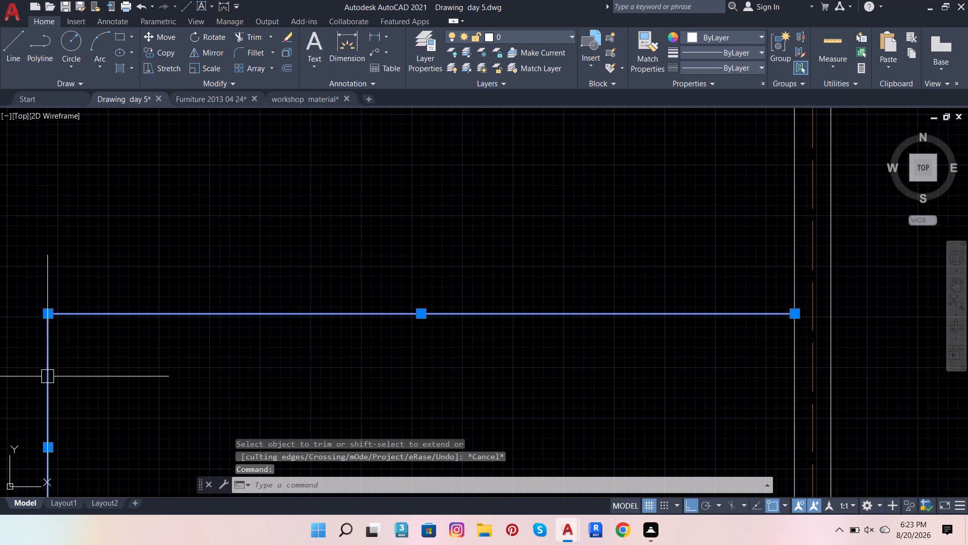
left_click(749, 70)
left_click(697, 183)
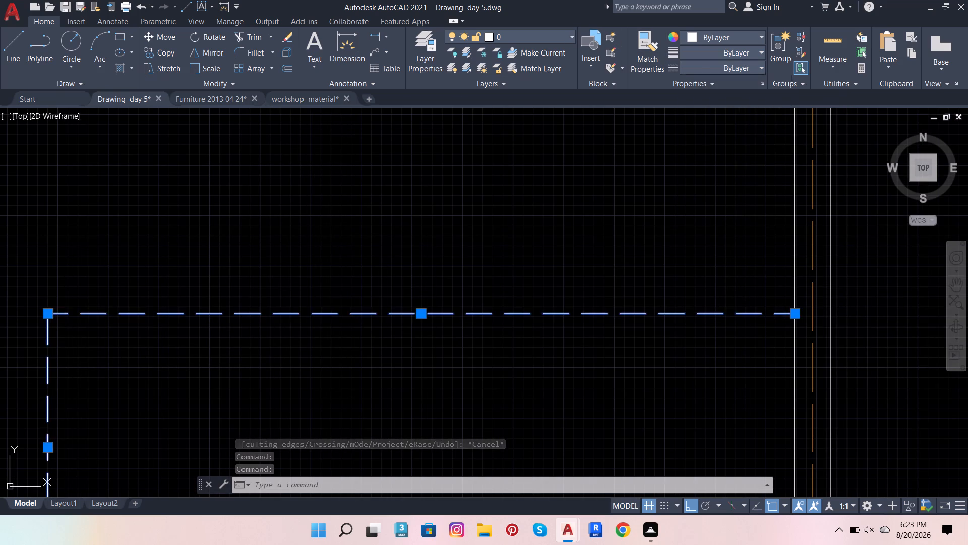
key("Escape")
Start a multiline text note outside the upper-right corner of the boundary wall, beginning with 5'- 6".
scroll(744, 221, "down", 4)
scroll(676, 260, "up", 2)
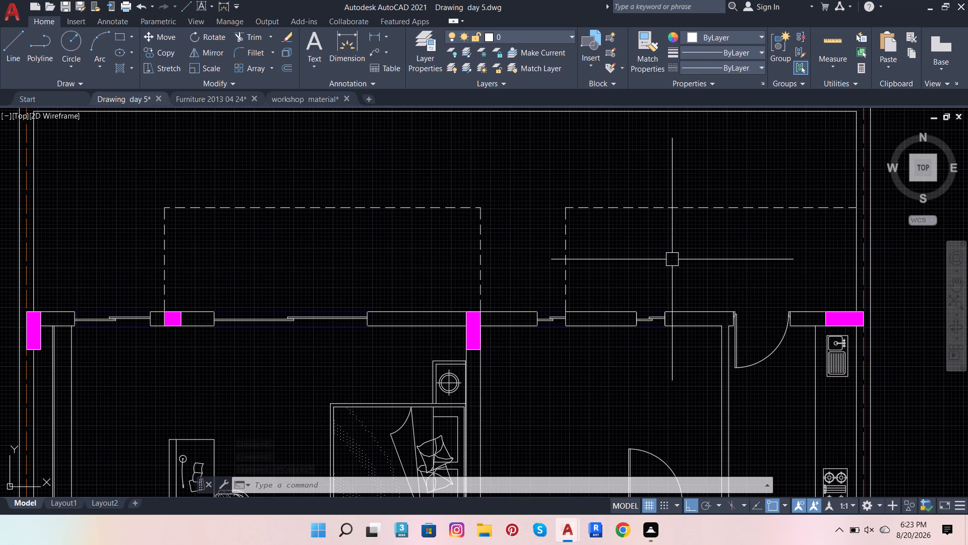
scroll(242, 337, "down", 3)
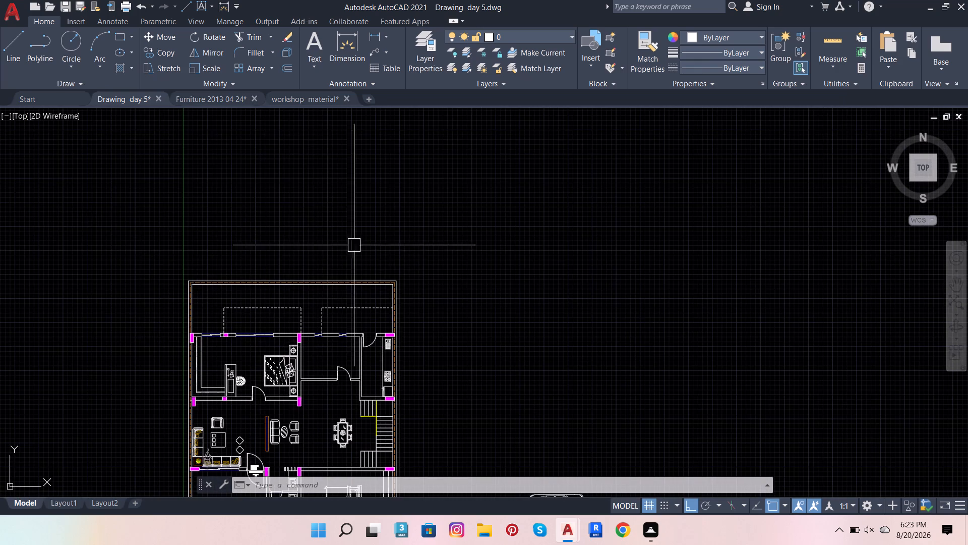
scroll(469, 304, "up", 2)
left_click(321, 40)
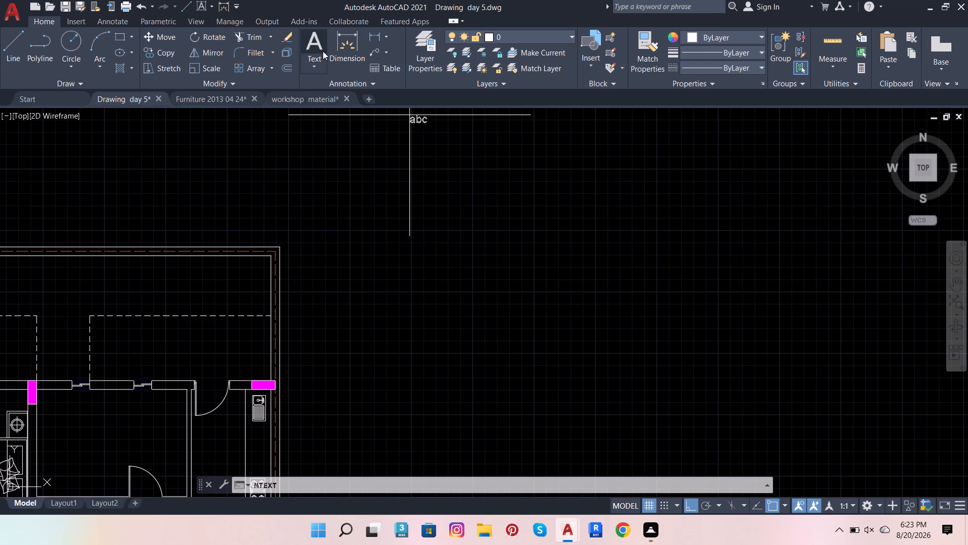
left_click(320, 221)
left_click(536, 277)
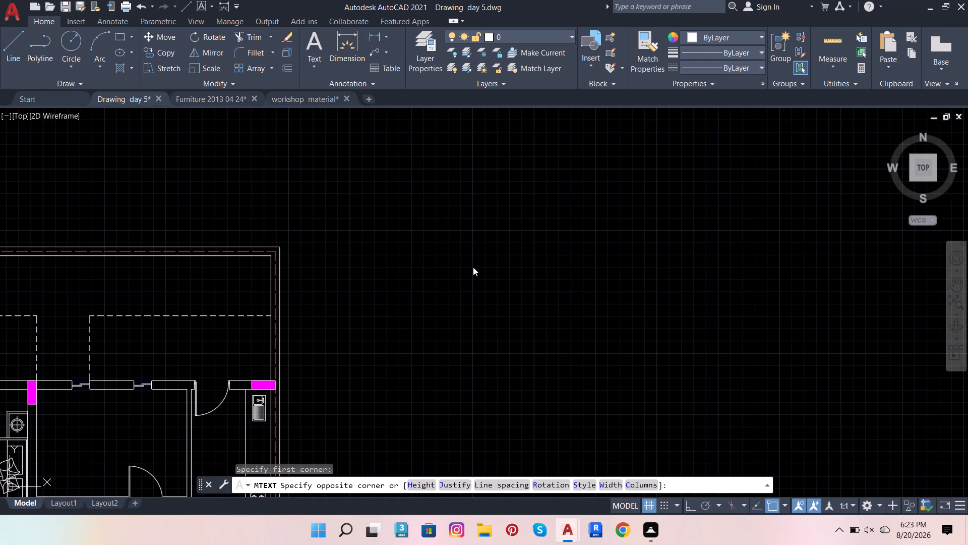
scroll(304, 197, "up", 2)
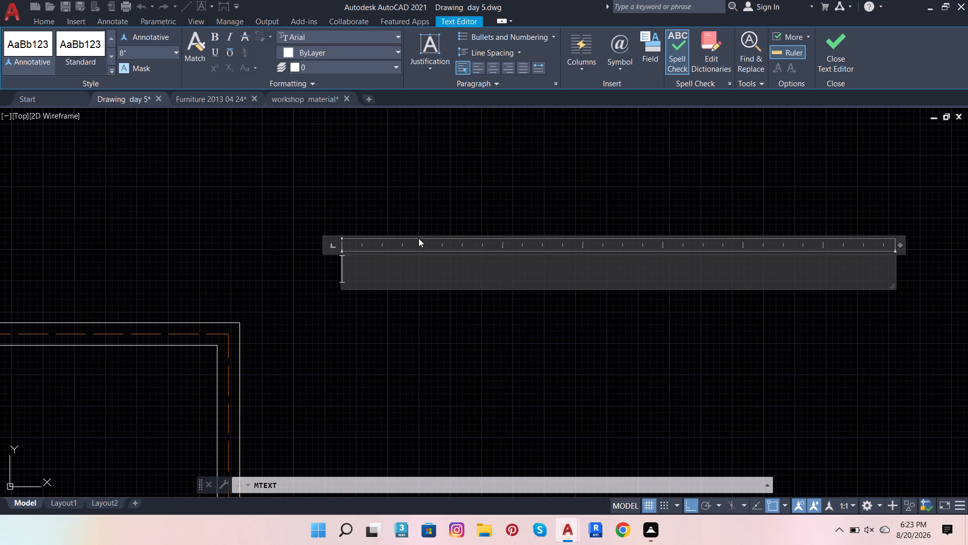
key("5")
key("apostrophe")
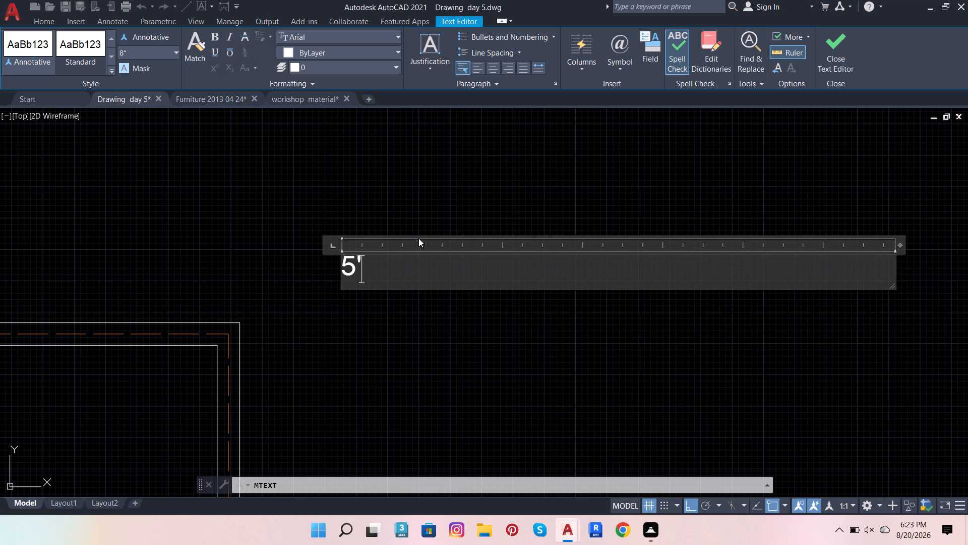
type("-")
key("space")
key("6")
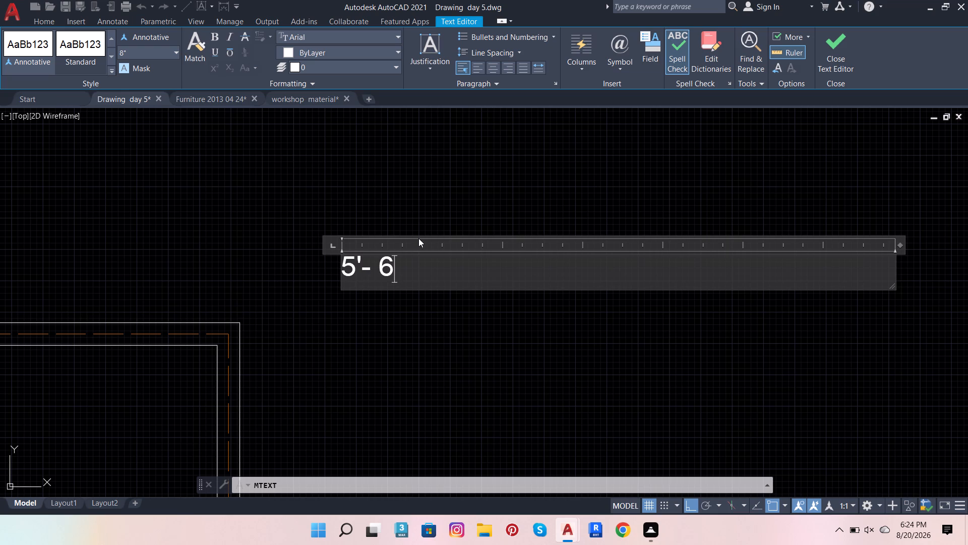
key("shift+quotedbl")
key("space")
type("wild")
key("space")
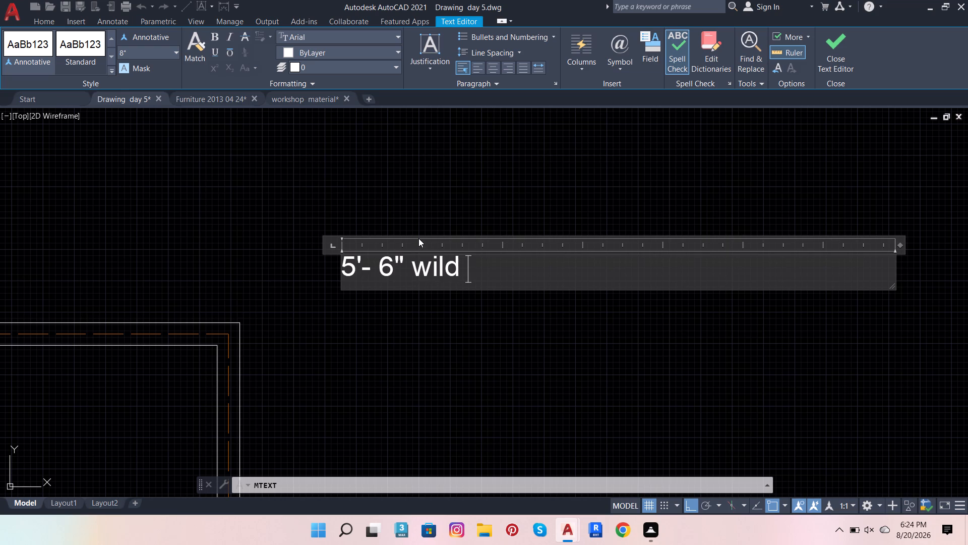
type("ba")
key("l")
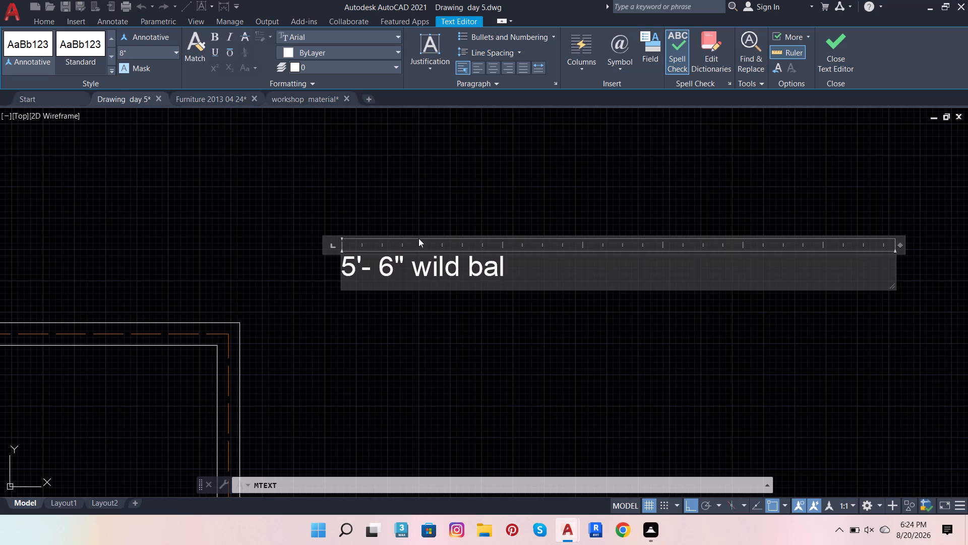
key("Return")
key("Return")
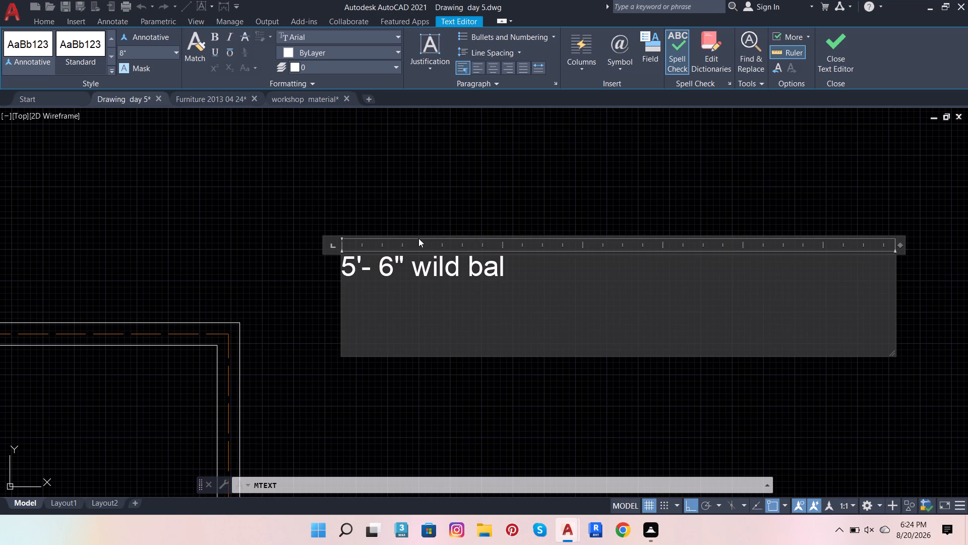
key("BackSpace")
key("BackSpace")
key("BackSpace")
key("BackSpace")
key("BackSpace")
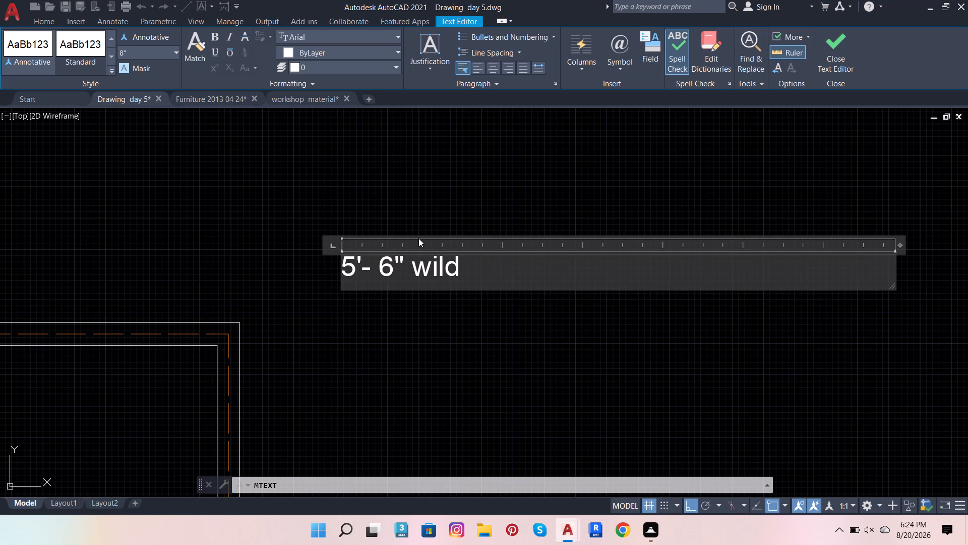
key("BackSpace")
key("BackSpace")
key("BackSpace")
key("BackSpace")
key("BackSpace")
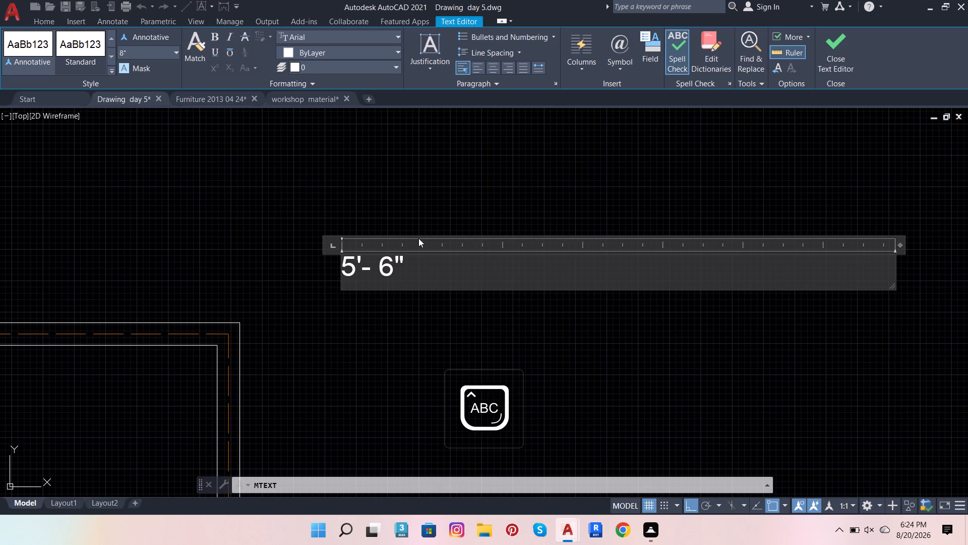
Complete the note beginning 5'- 6" with the text WILD BALCONY ADOVE and finish editing it.
type("WILD BAL")
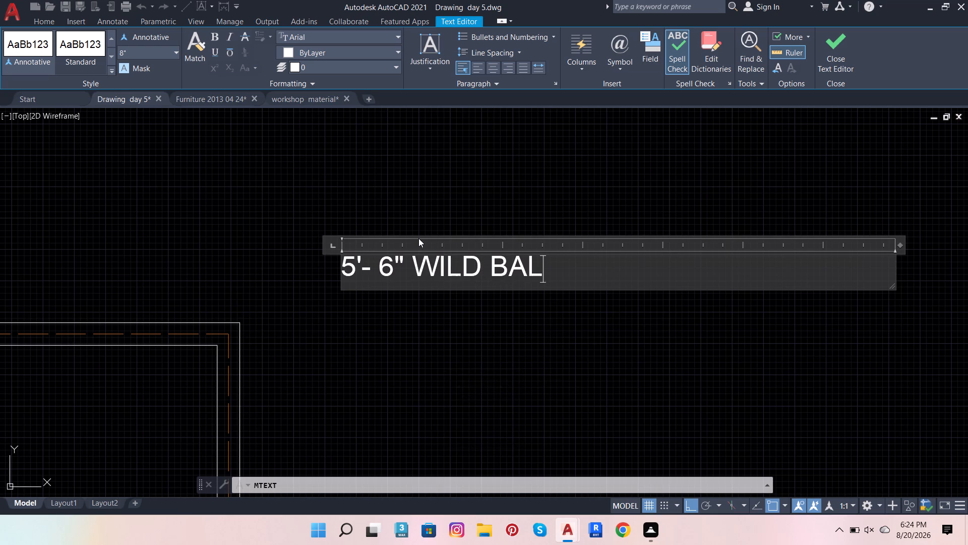
key("space")
key("BackSpace")
type("CONY")
key("space")
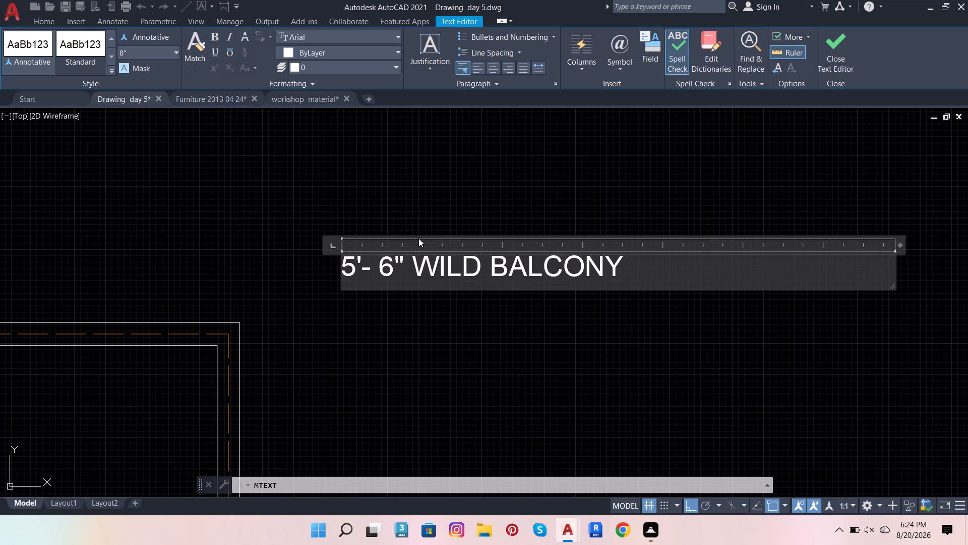
type("AD")
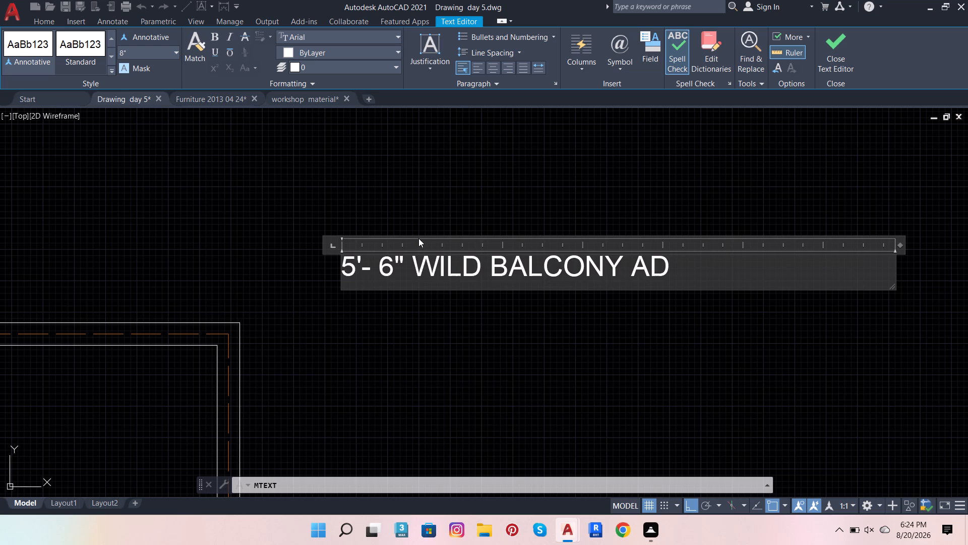
key("o")
type("VE")
key("space")
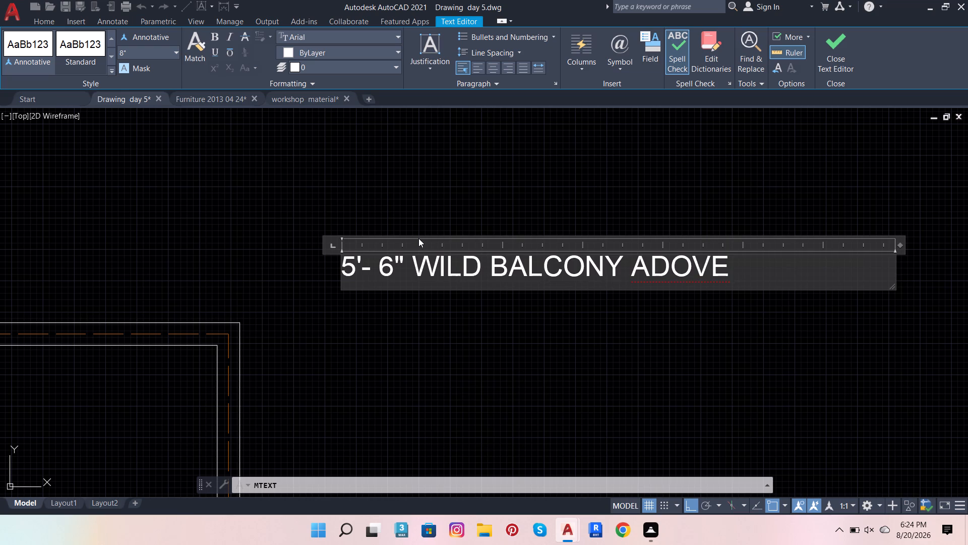
left_click(645, 342)
Add a multiline text note reading UPVC WINDOM directly below the balcony note.
scroll(566, 300, "down", 1)
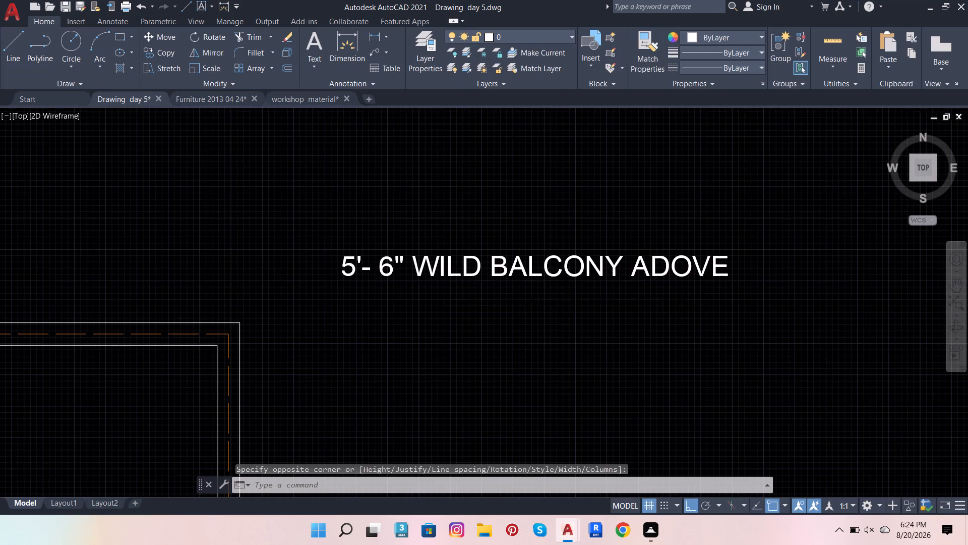
scroll(566, 299, "down", 1)
scroll(542, 310, "up", 2)
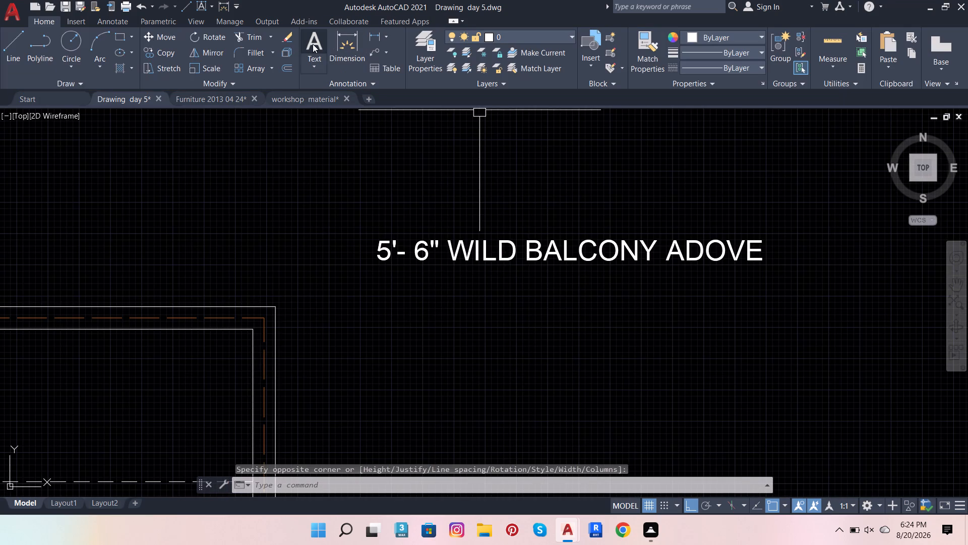
left_click(312, 44)
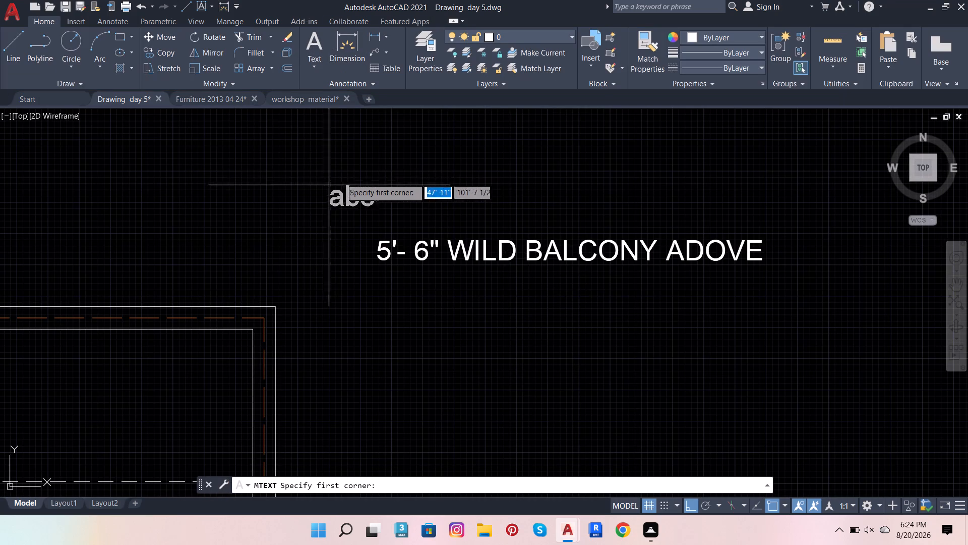
scroll(359, 173, "down", 1)
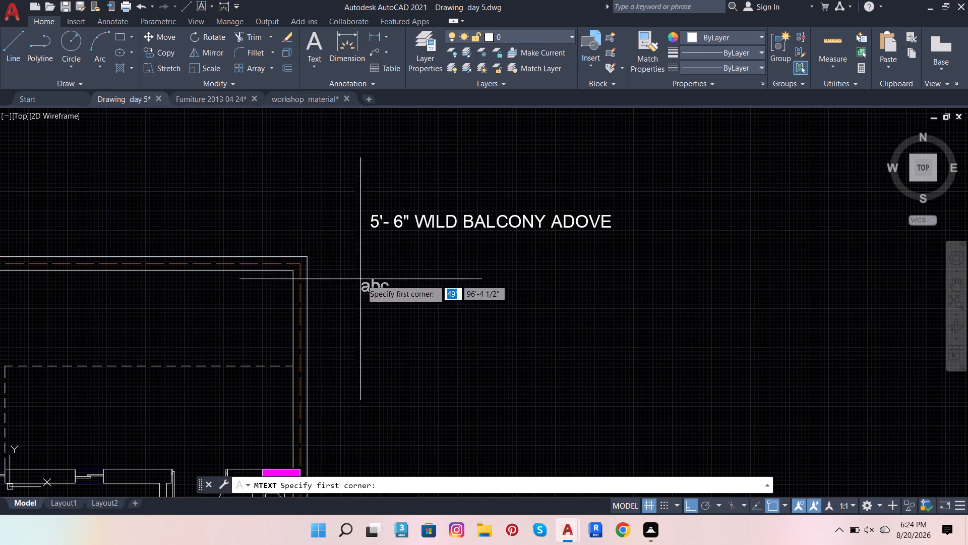
left_click(370, 255)
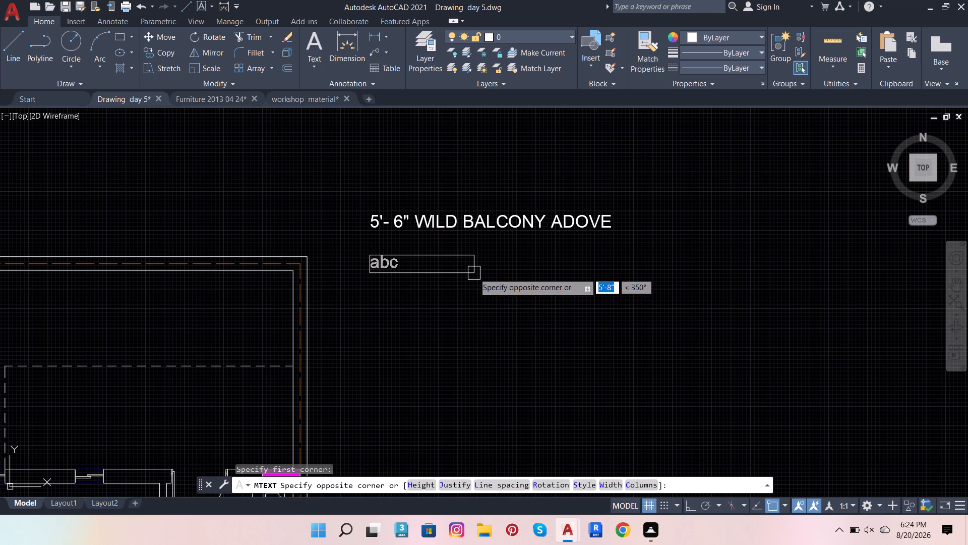
left_click(474, 273)
scroll(429, 262, "up", 3)
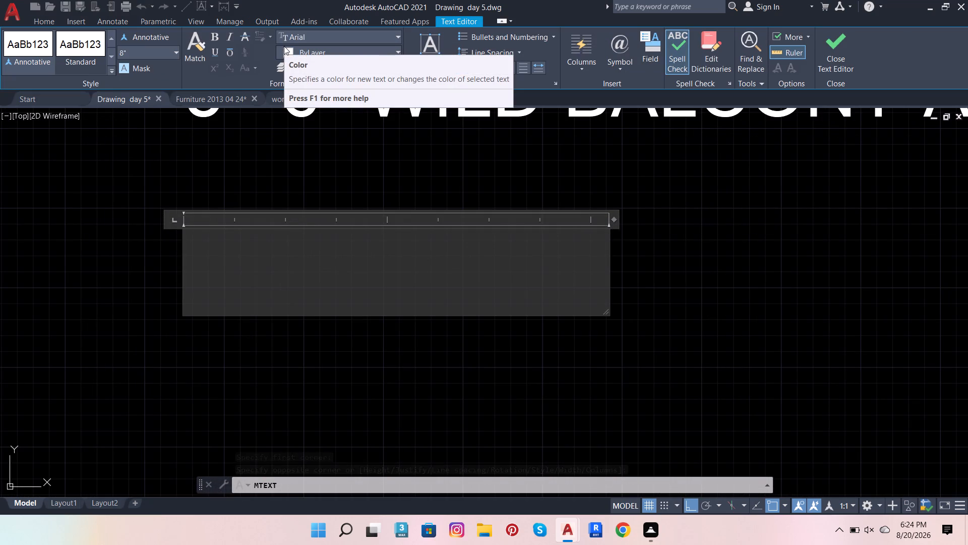
key("u")
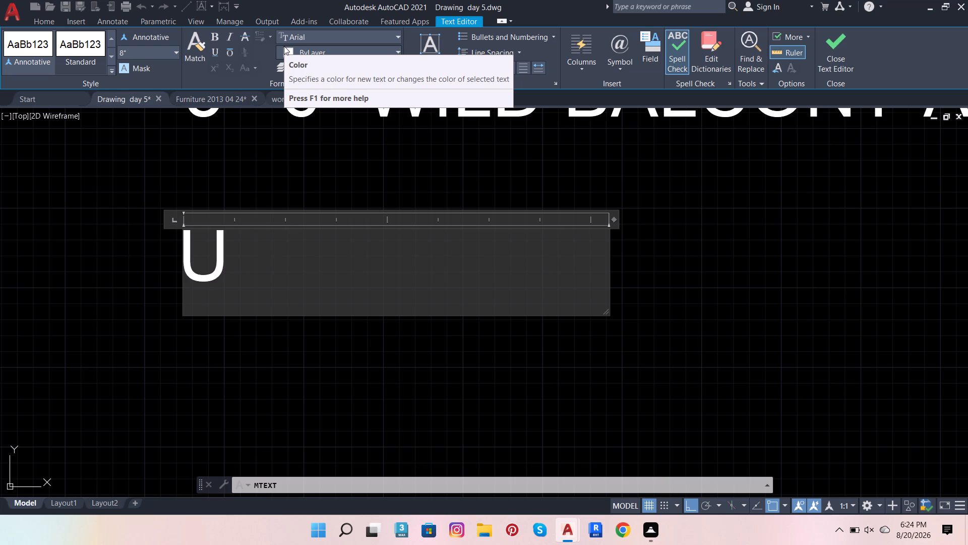
type("[P")
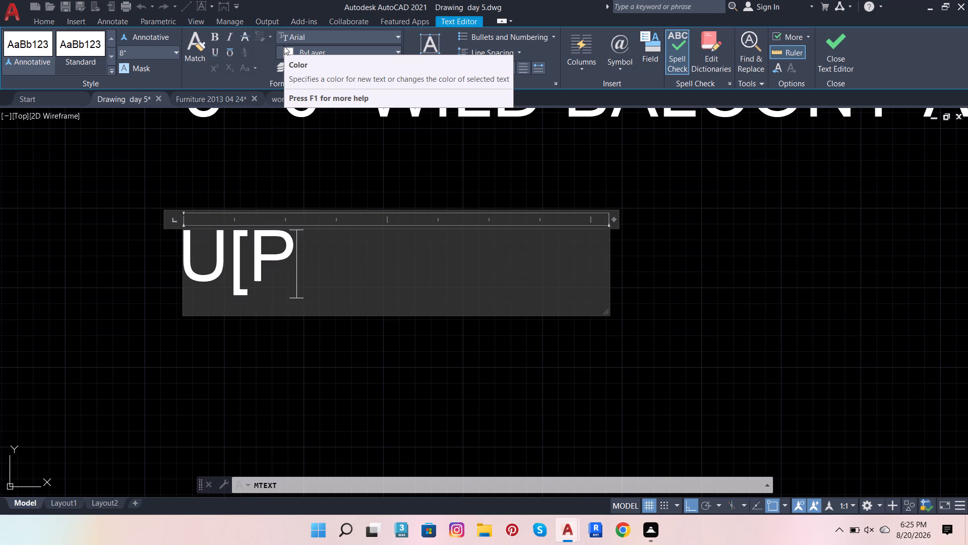
key("BackSpace")
key("BackSpace")
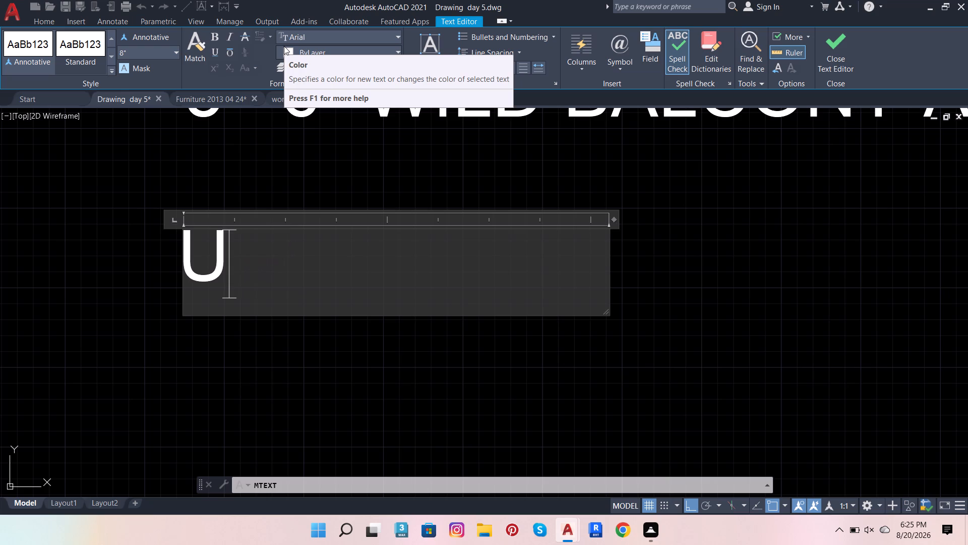
key("p")
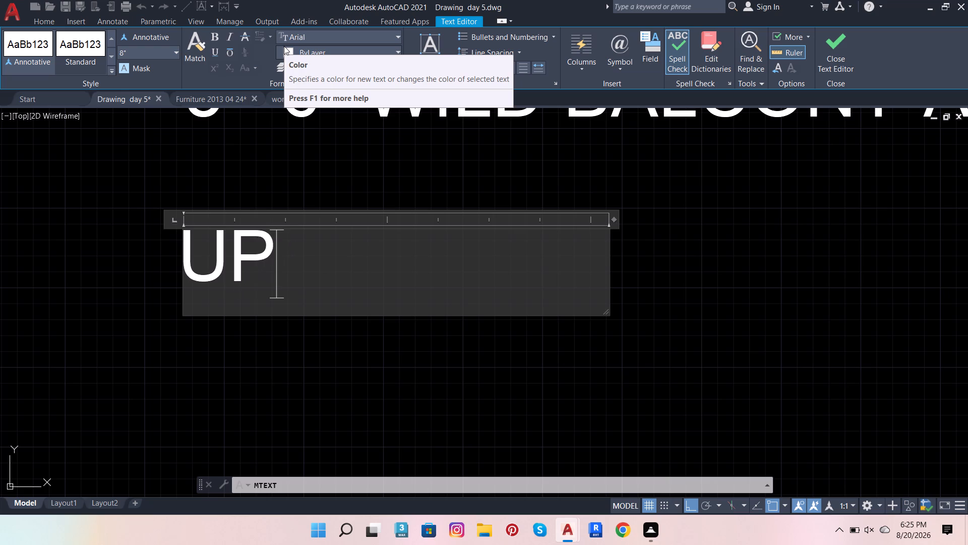
key("v")
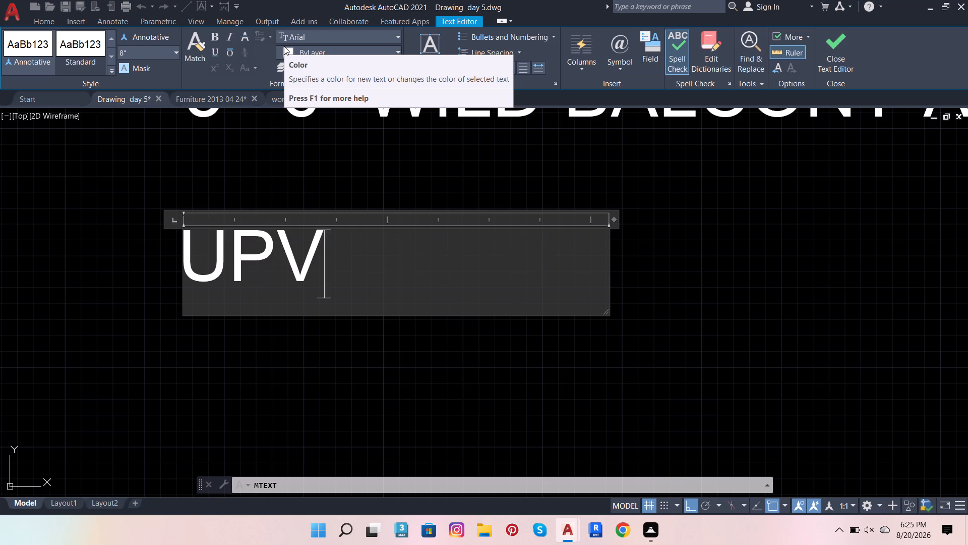
type("C")
key("space")
type("WIN")
type("DOM")
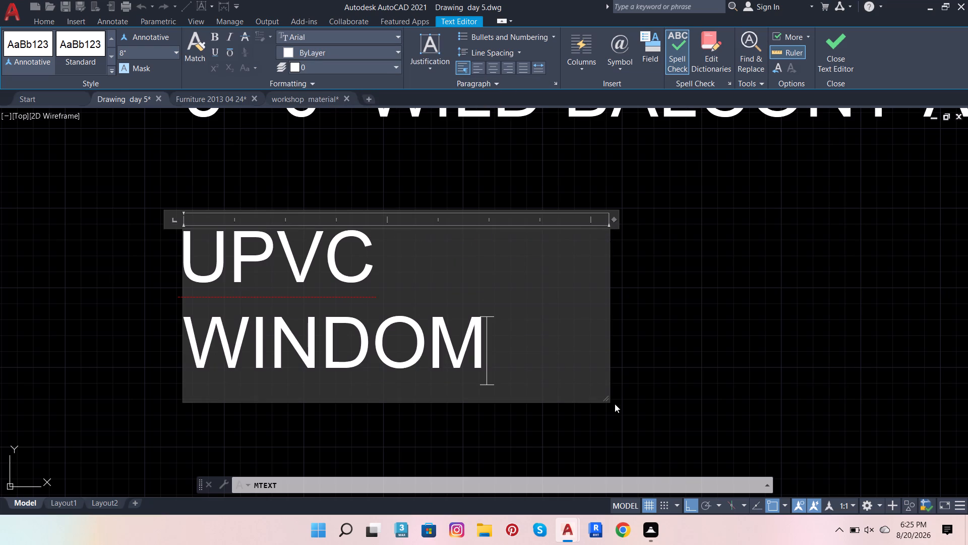
left_click_drag(611, 397, 641, 382)
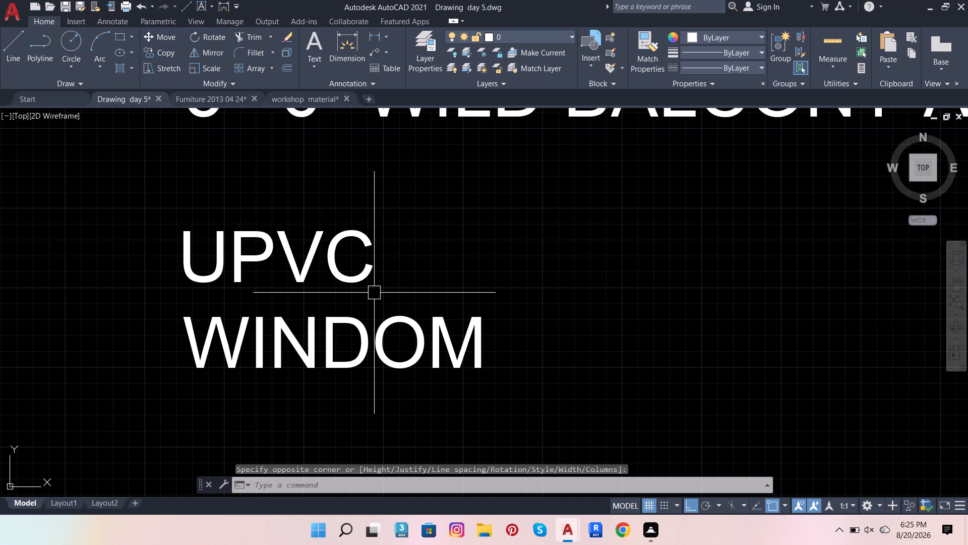
Widen the text frame of the UPVC WINDOM note so its two words fit on one line.
double_click(368, 286)
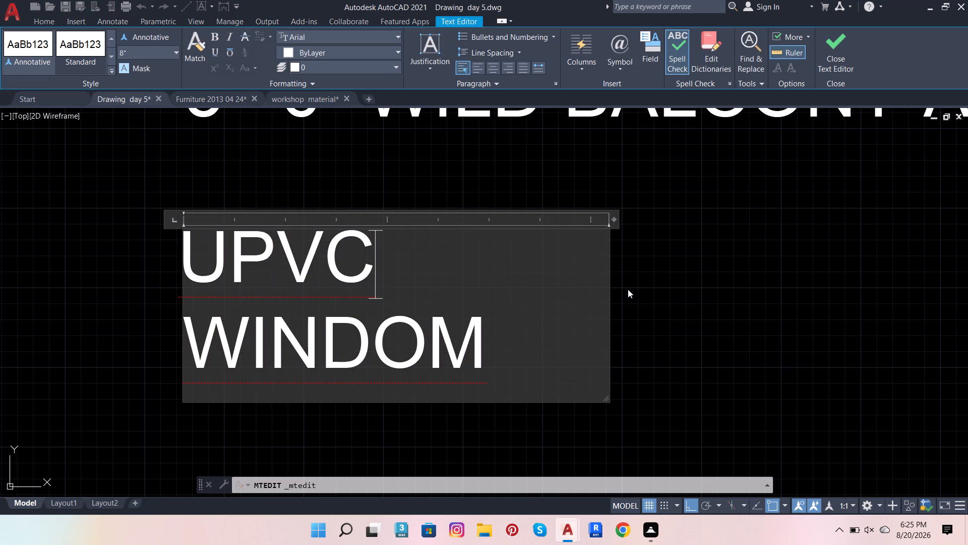
left_click_drag(608, 281, 816, 271)
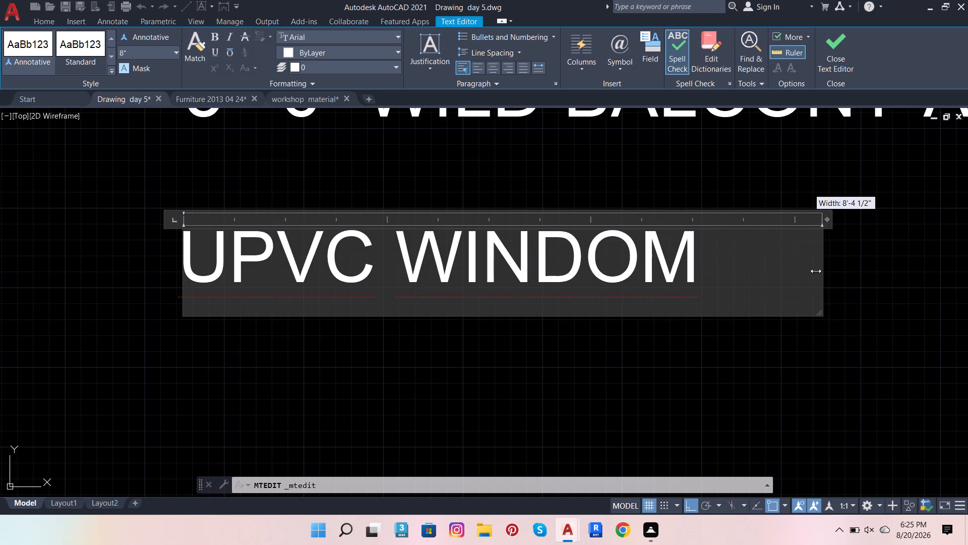
left_click_drag(816, 271, 769, 271)
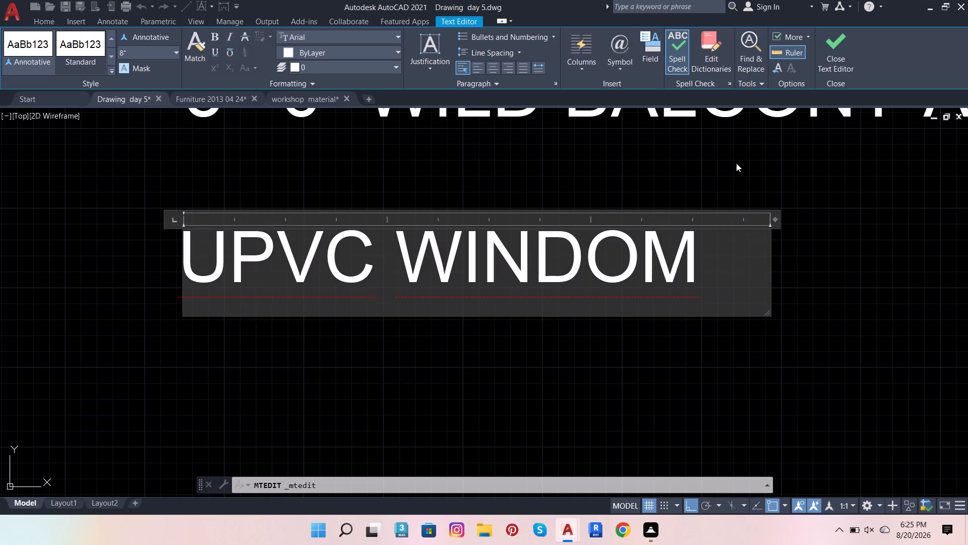
left_click(736, 163)
Add a multiline text note reading UPVC SLIDING DOOR below the UPVC WINDOM note.
scroll(373, 244, "down", 2)
scroll(328, 273, "up", 1)
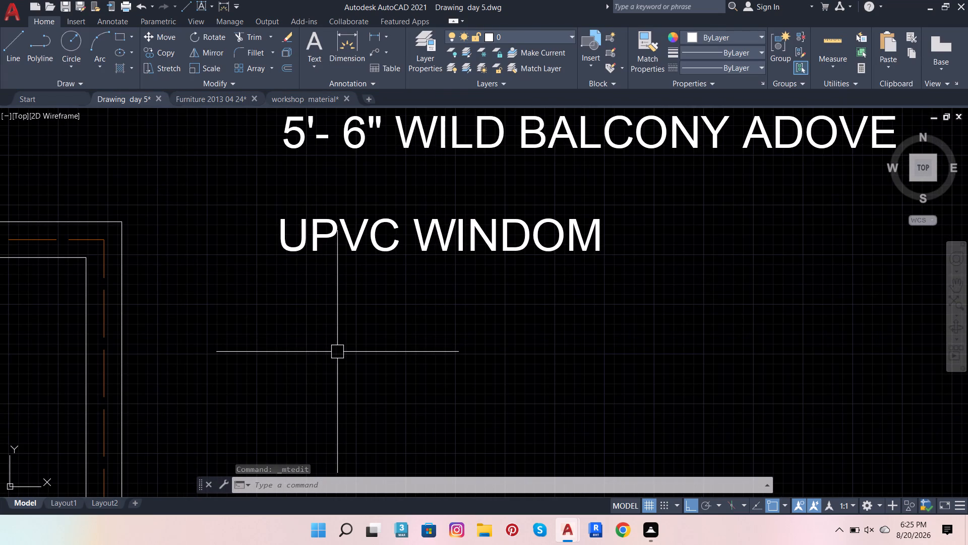
left_click(324, 49)
left_click(281, 301)
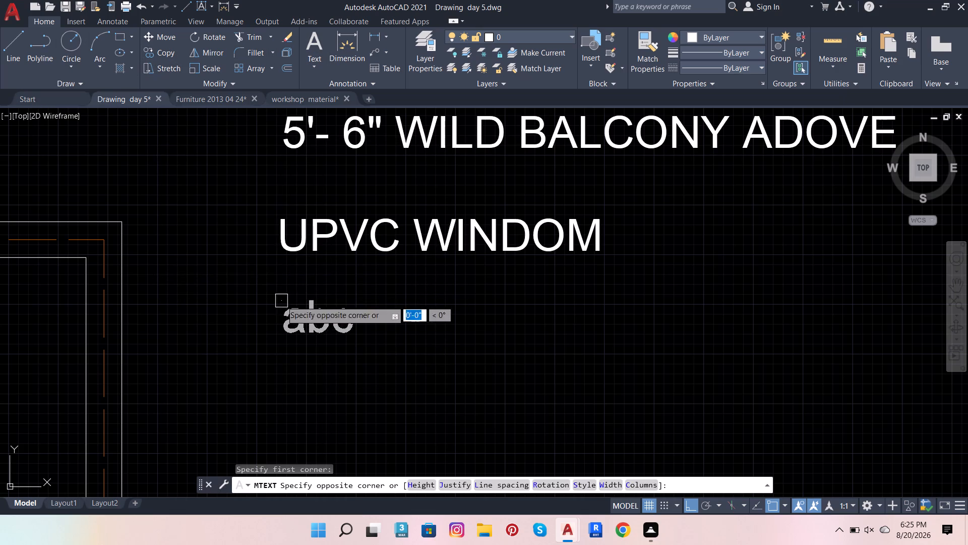
left_click(784, 425)
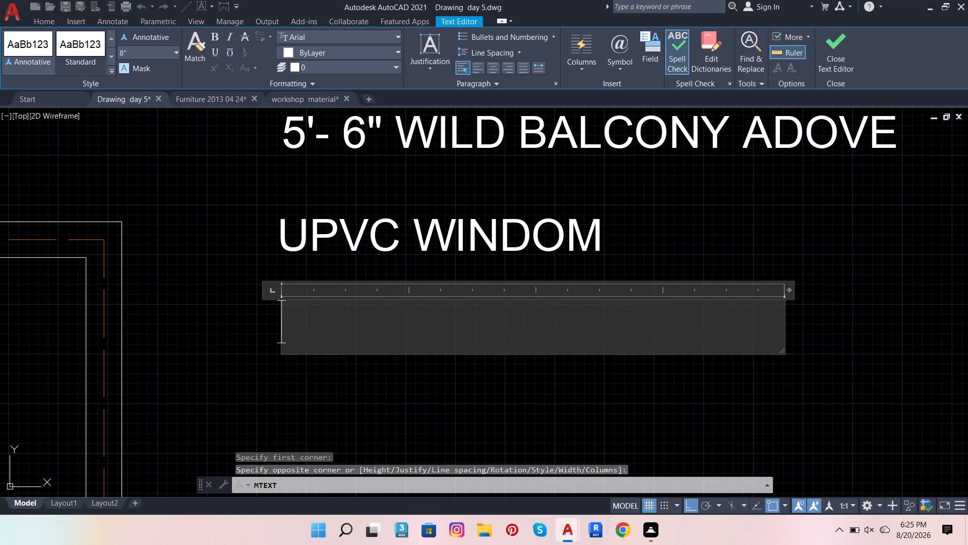
key("u")
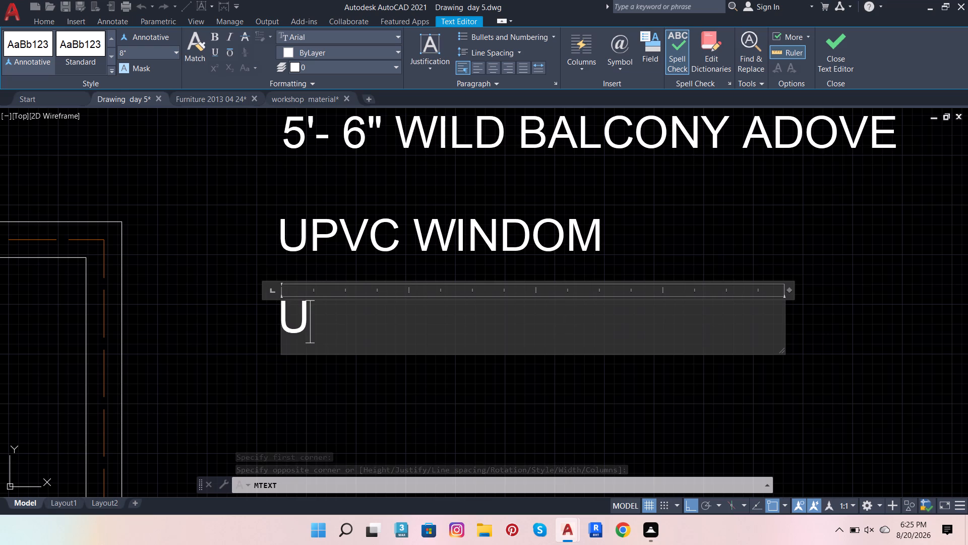
key("p")
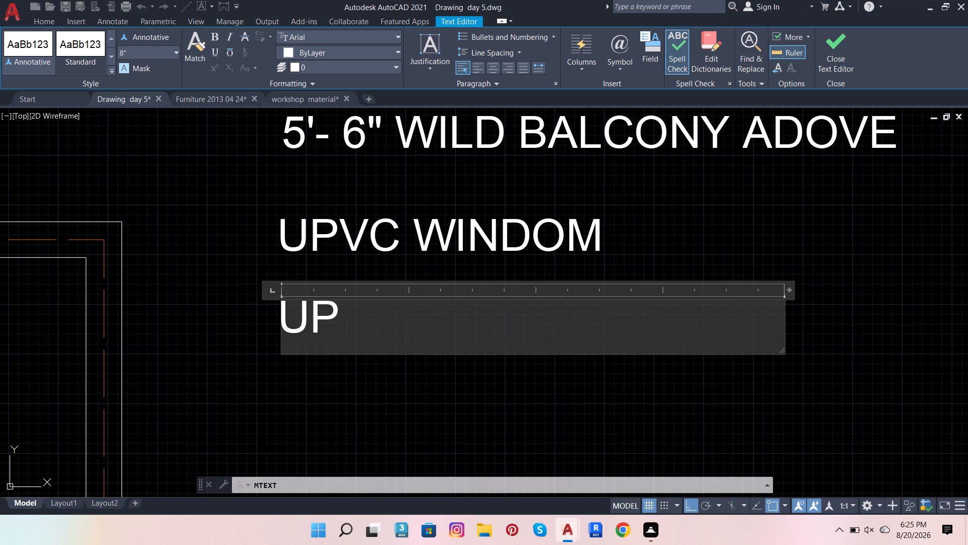
type("VC")
key("space")
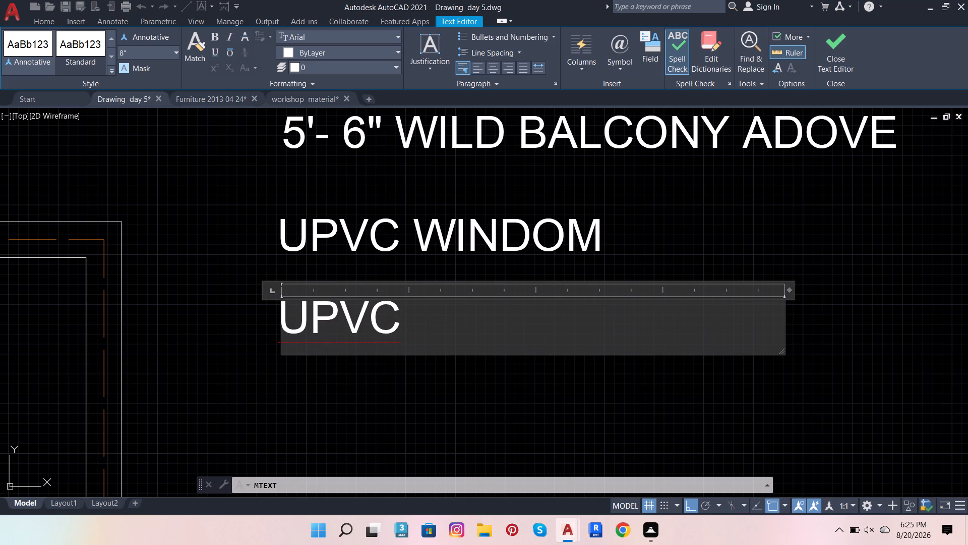
key("s")
type("LI")
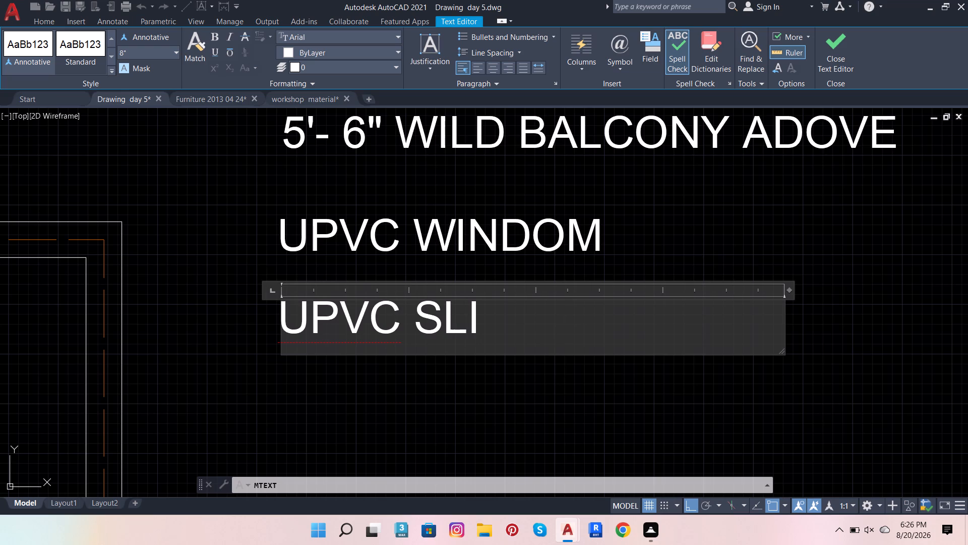
type("DING")
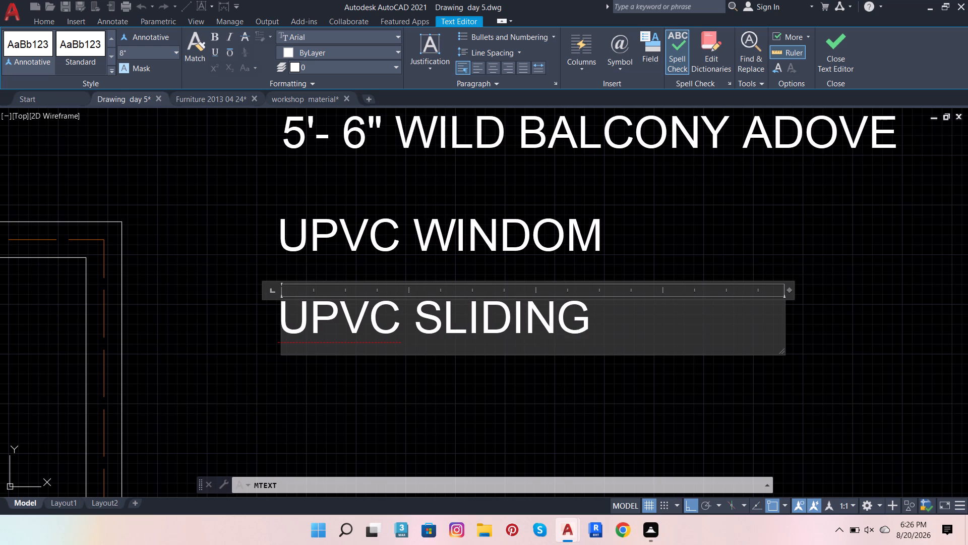
key("space")
type("DOOR")
key("space")
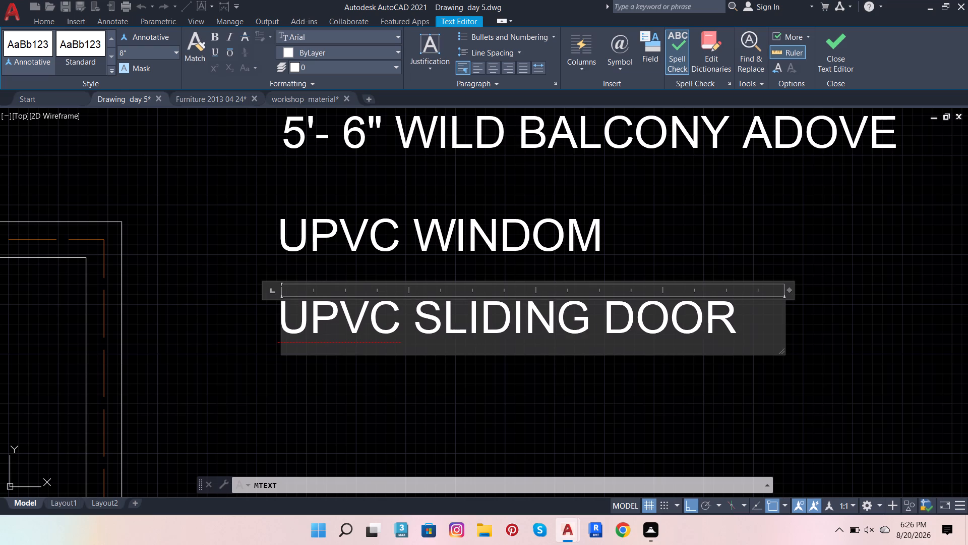
left_click(611, 426)
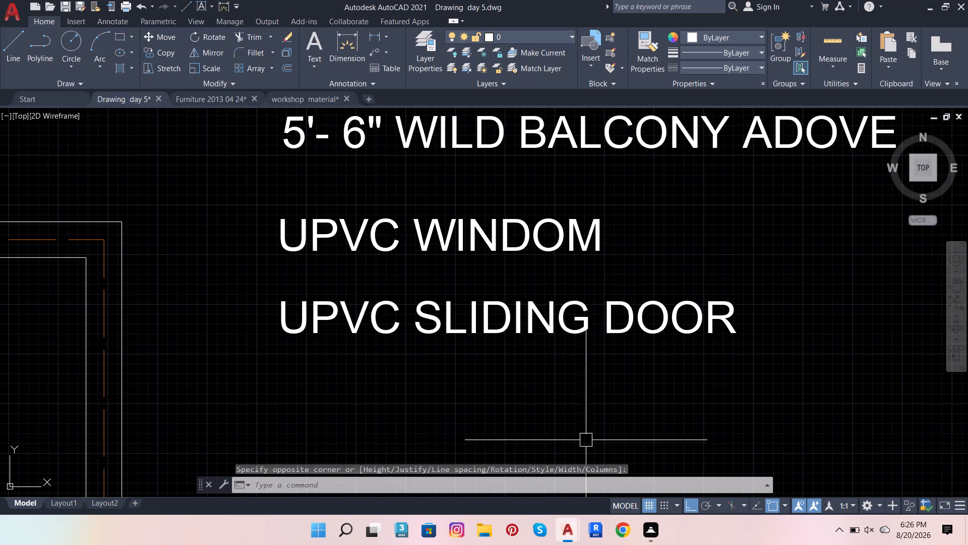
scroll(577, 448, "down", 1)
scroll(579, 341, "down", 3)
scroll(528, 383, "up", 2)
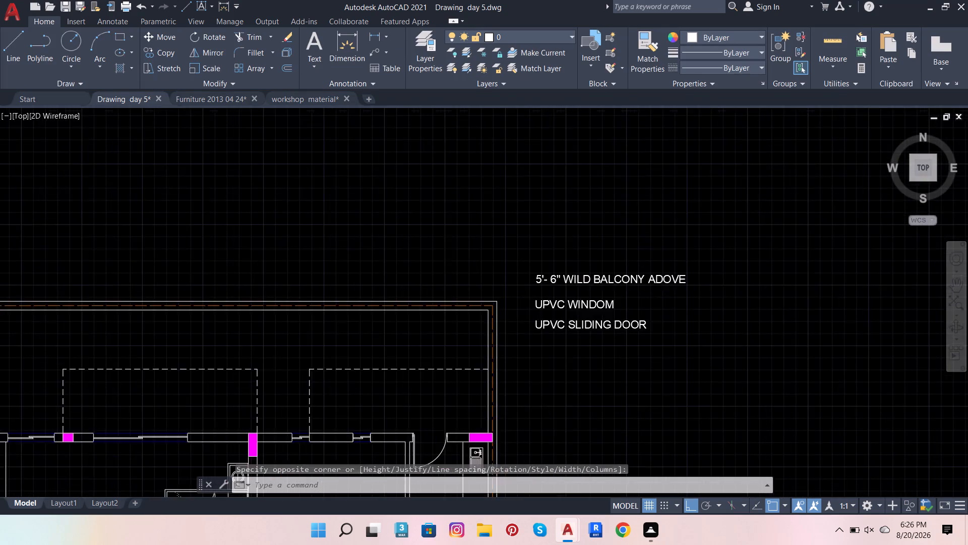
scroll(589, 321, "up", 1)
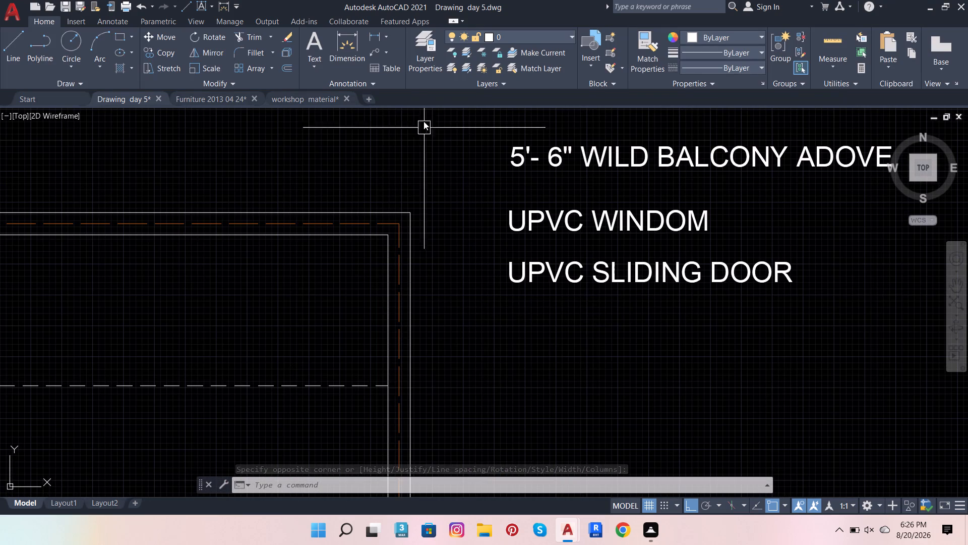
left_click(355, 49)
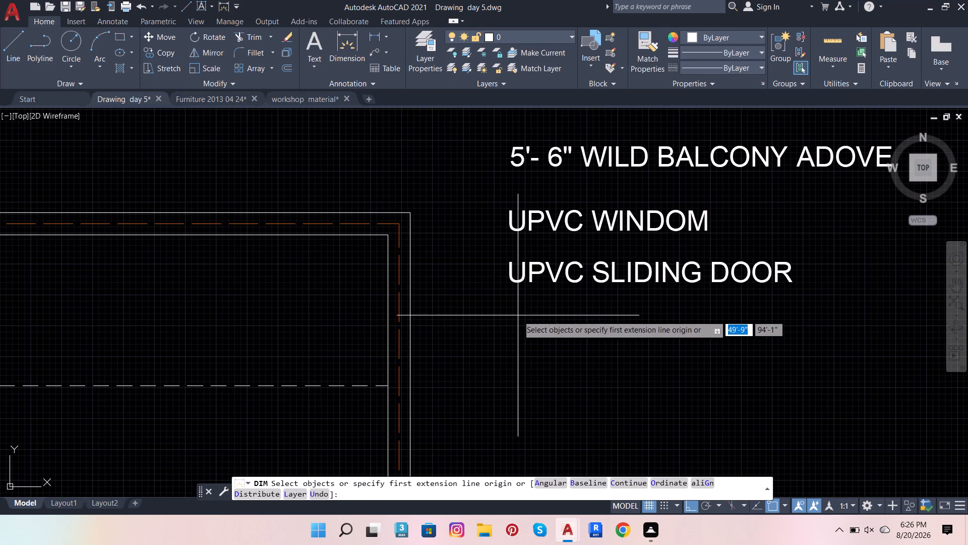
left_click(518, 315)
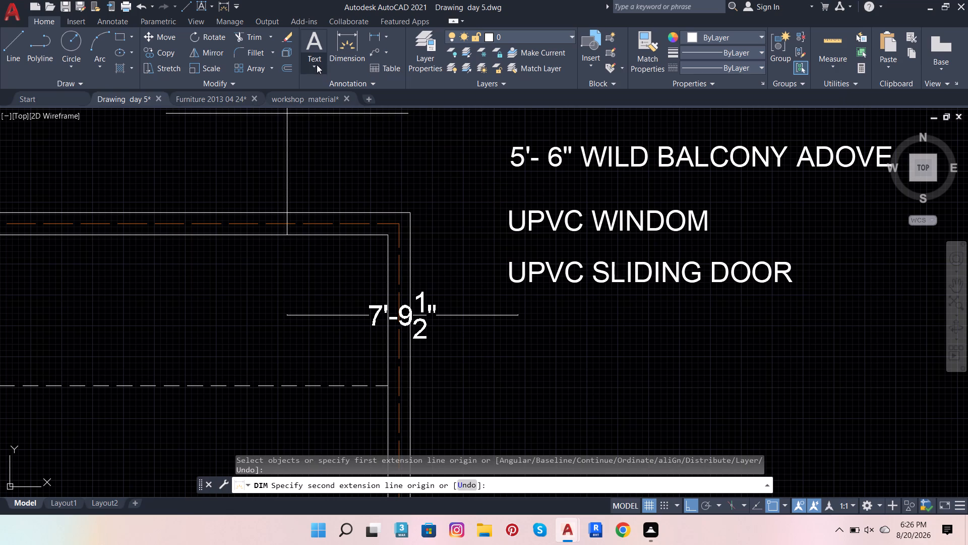
Add a centre-justified multiline text note below UPVC SLIDING DOOR reading DRESS, with 7'-0" X 5'-9" on its second line.
left_click(314, 63)
left_click(315, 40)
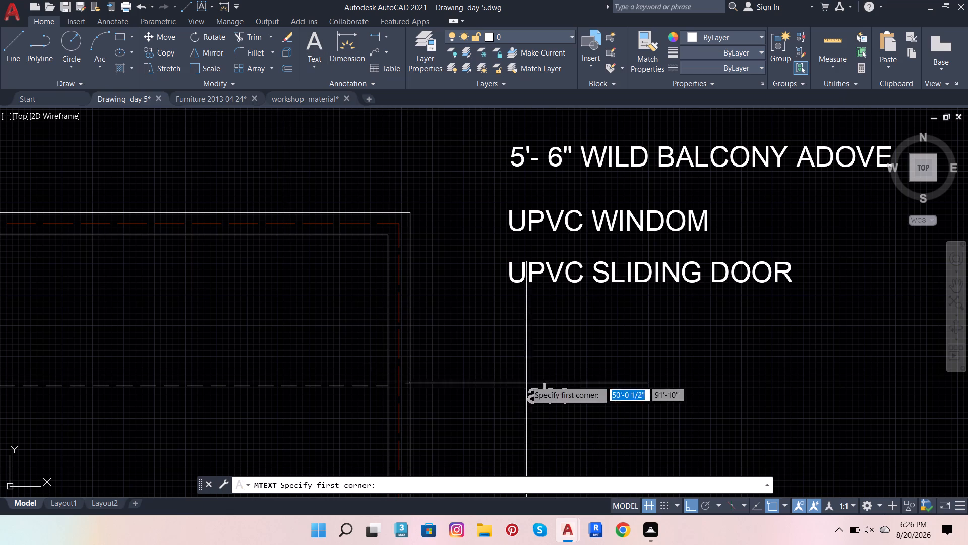
left_click(502, 316)
left_click(818, 416)
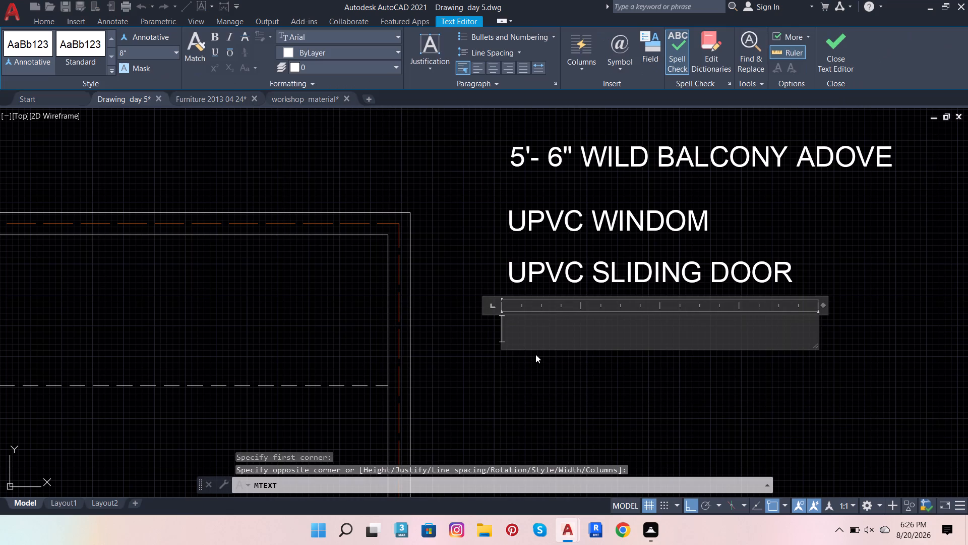
key("d")
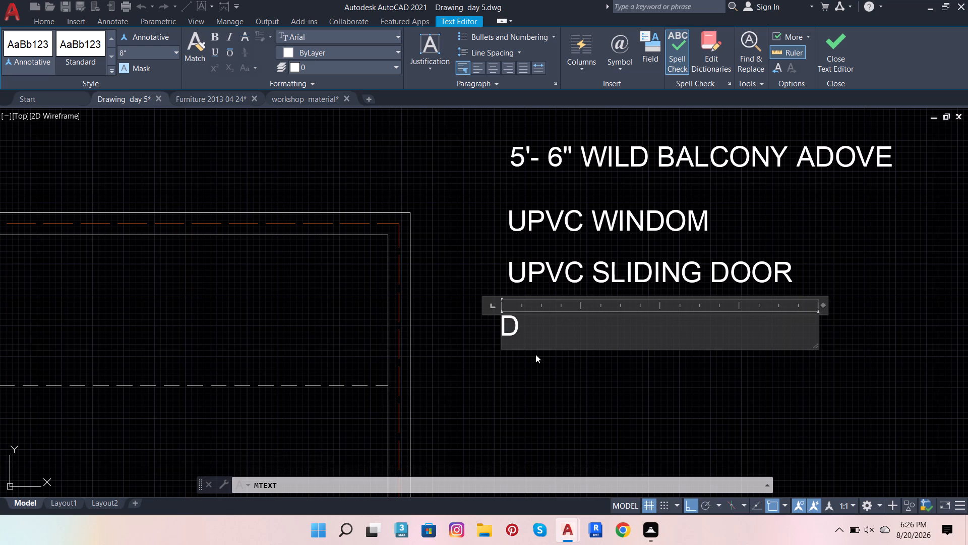
key("BackSpace")
left_click(494, 67)
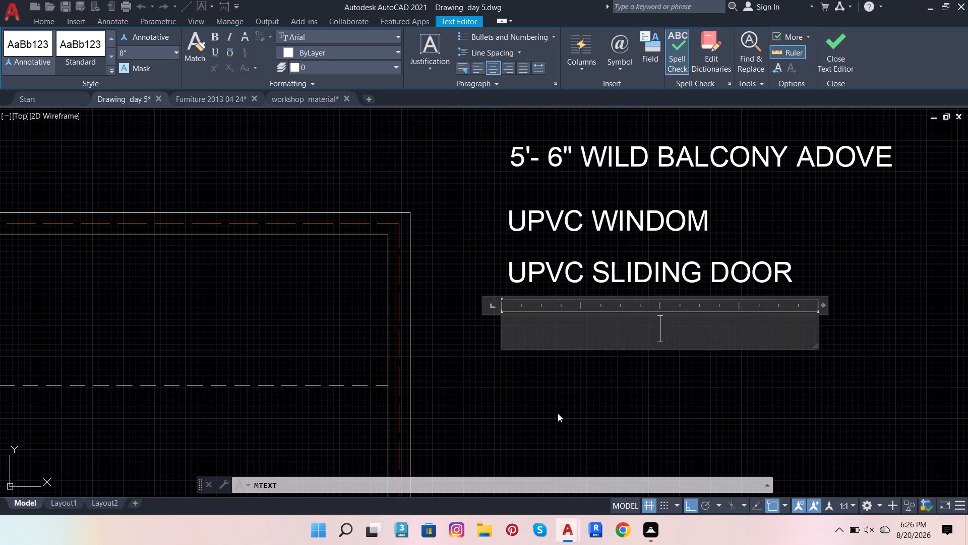
left_click(611, 334)
type("DRESS")
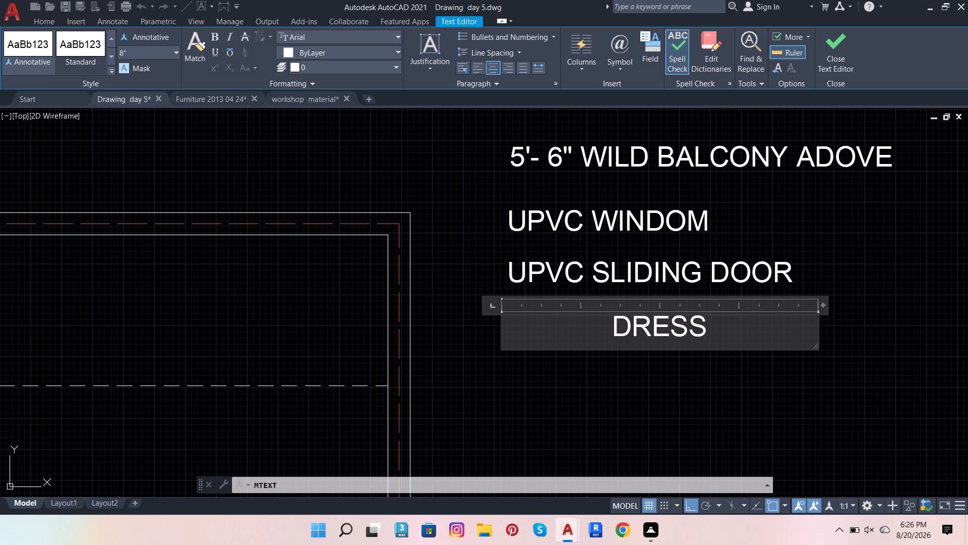
key("shift+Return")
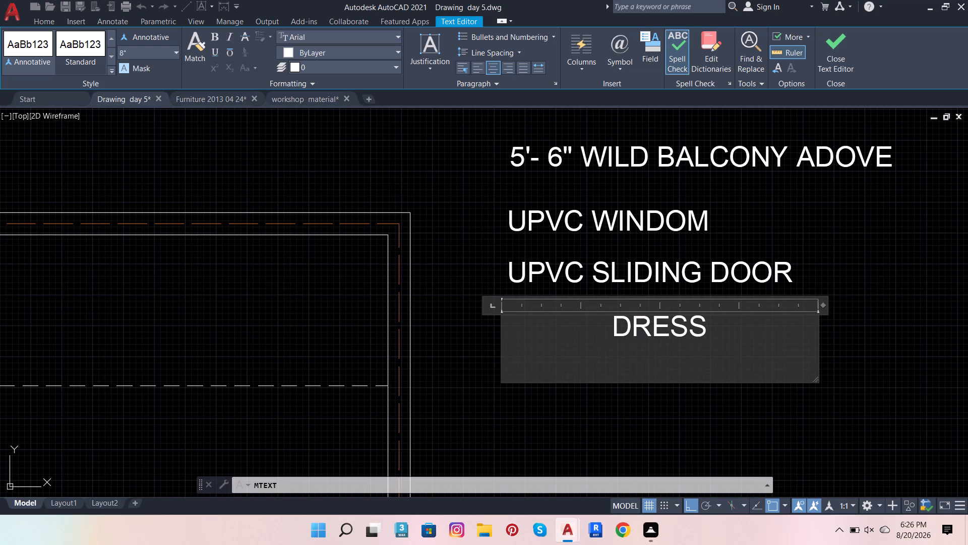
type("7'")
type("-0")
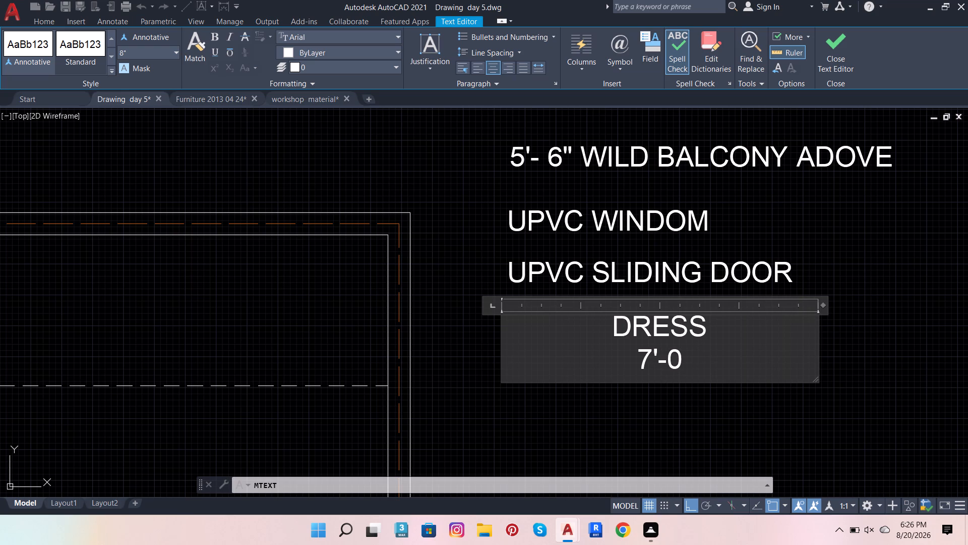
key("shift+quotedbl")
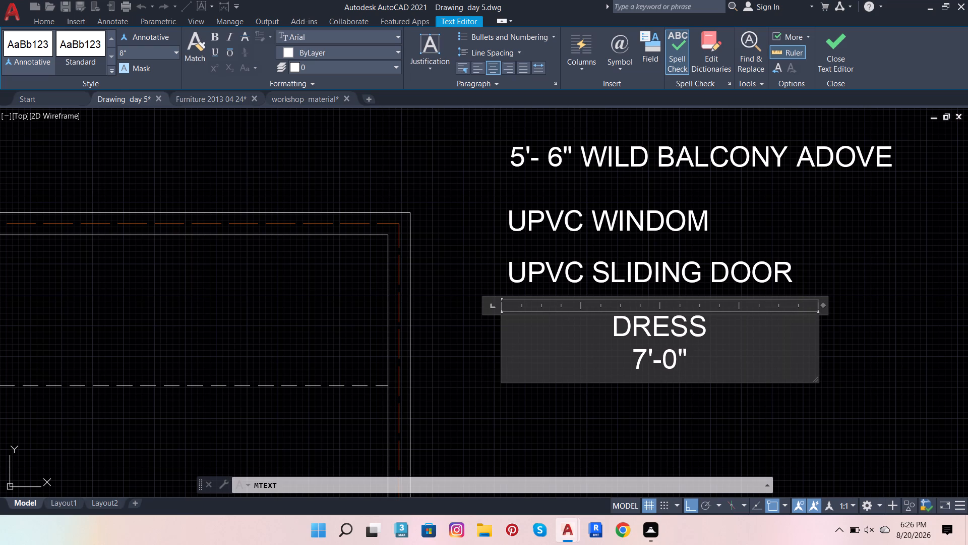
key("space")
key("x")
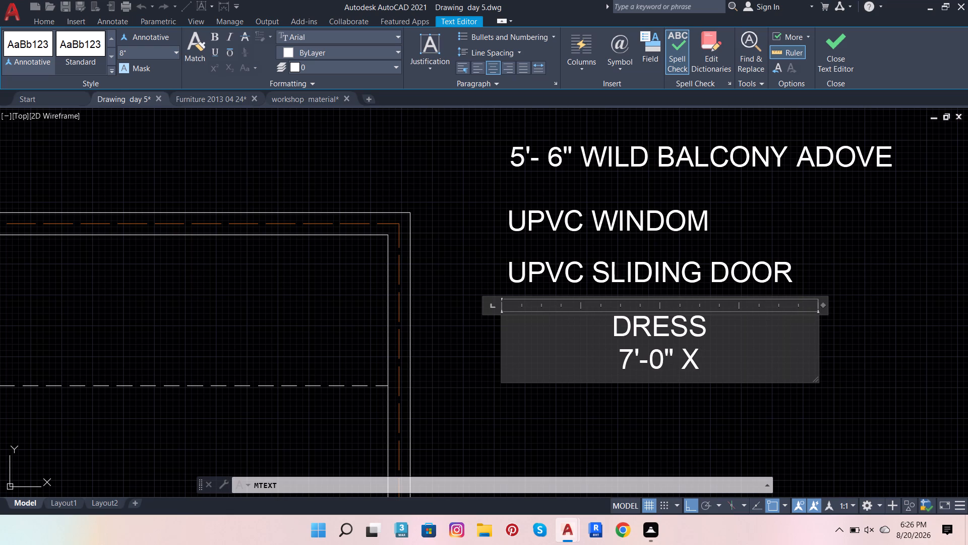
key("space")
key("5")
key("apostrophe")
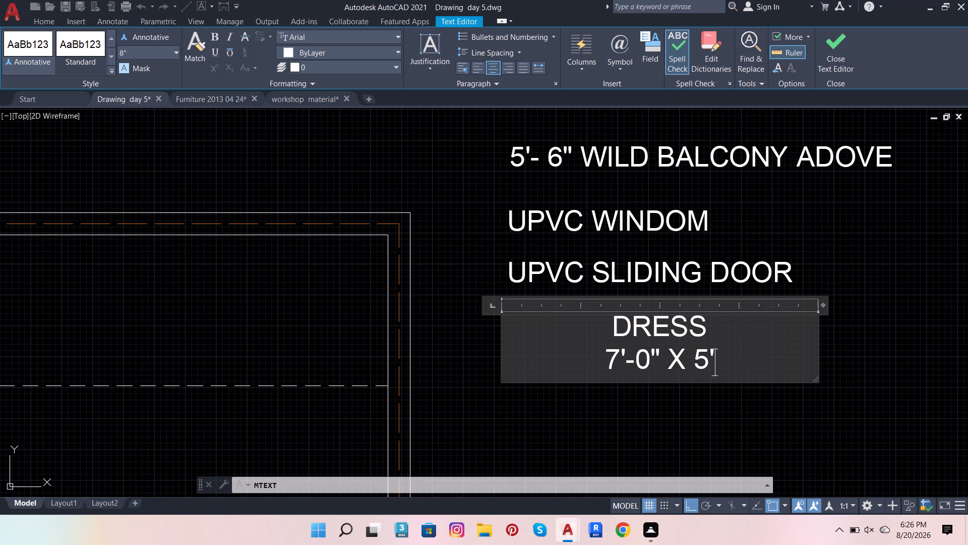
key("minus")
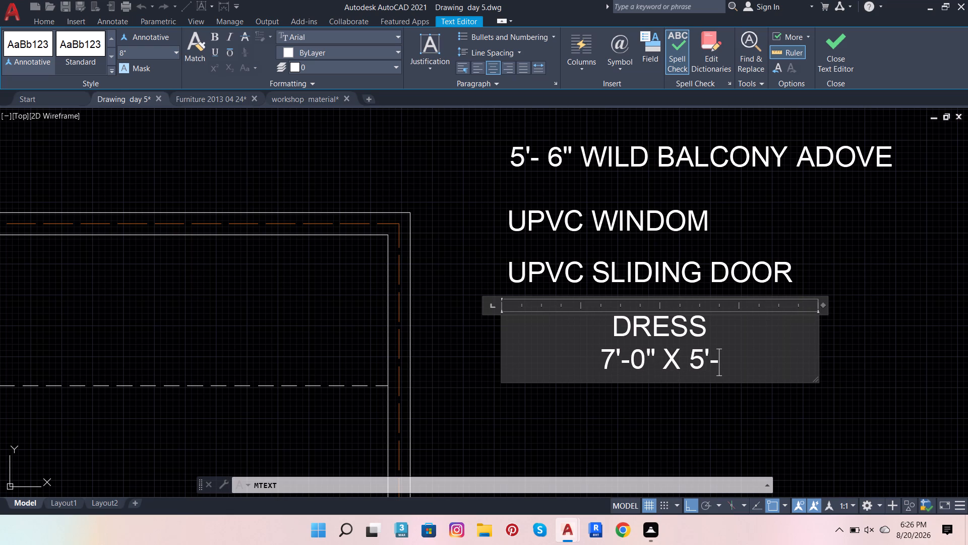
key("9")
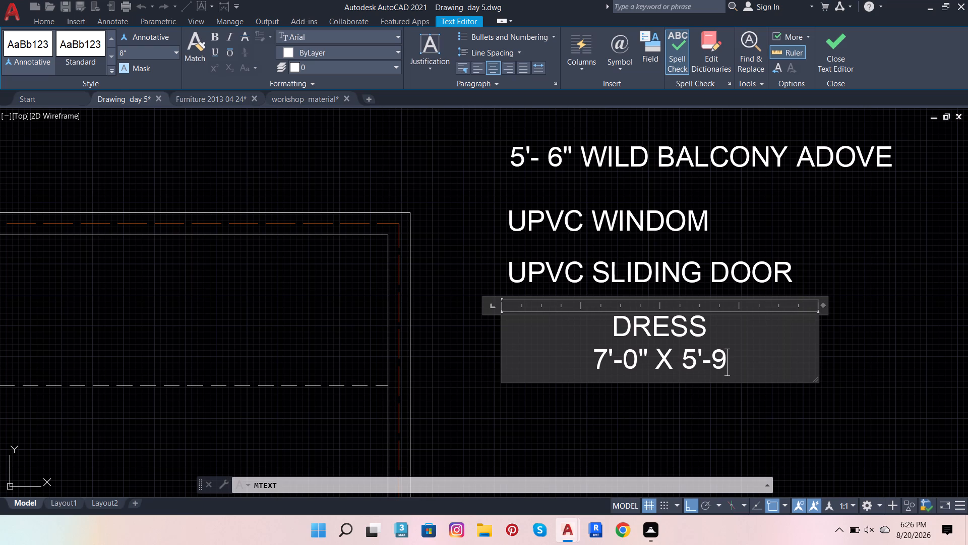
key("shift+quotedbl")
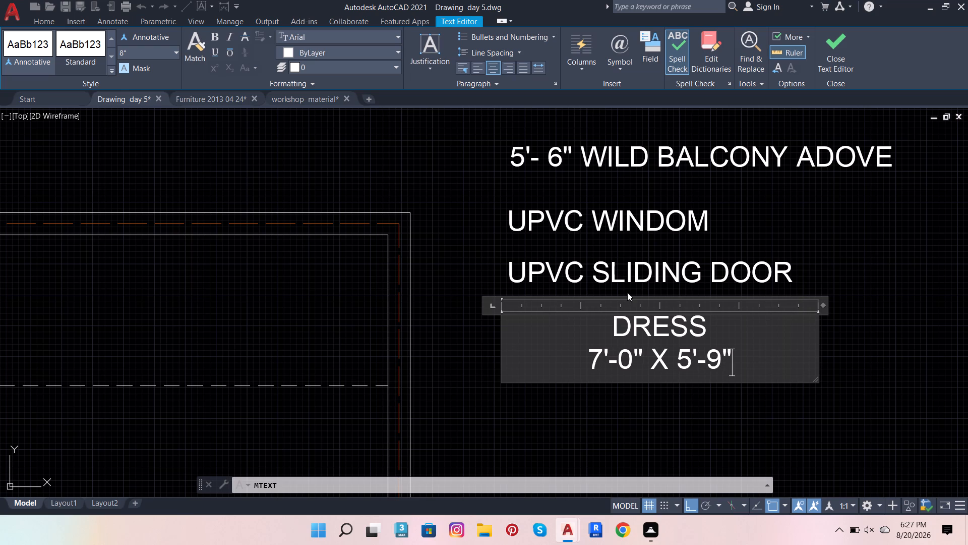
left_click(797, 416)
Move the desk lamp, open book and paper off the bedroom desk horizontally to the open floor just above the chair.
scroll(708, 320, "down", 2)
scroll(707, 348, "up", 1)
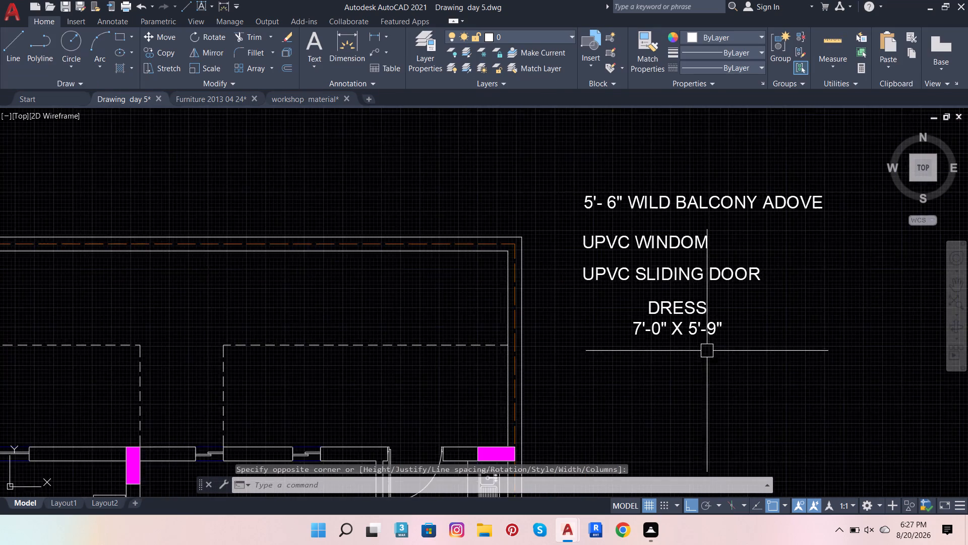
scroll(707, 352, "up", 1)
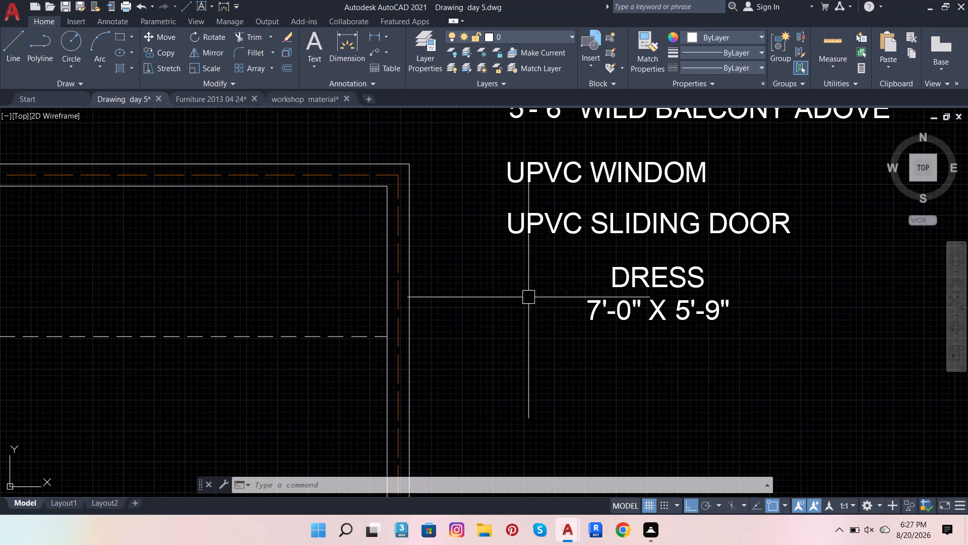
scroll(575, 262, "down", 3)
scroll(271, 429, "up", 2)
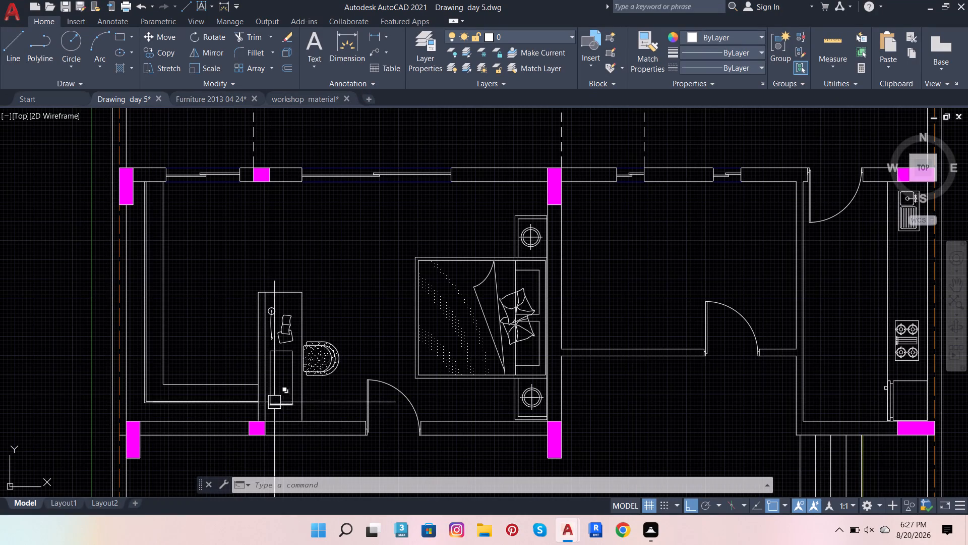
scroll(284, 388, "up", 2)
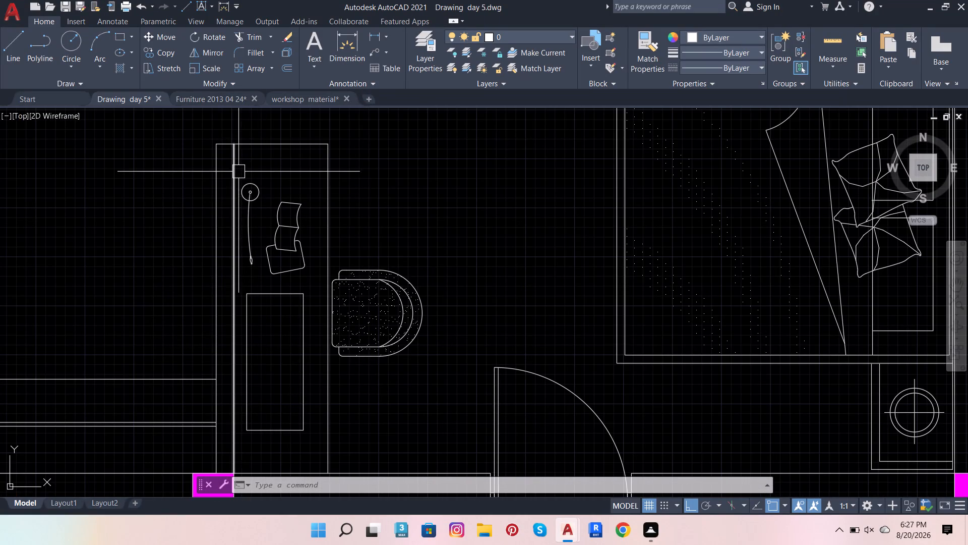
scroll(239, 176, "up", 2)
left_click(239, 176)
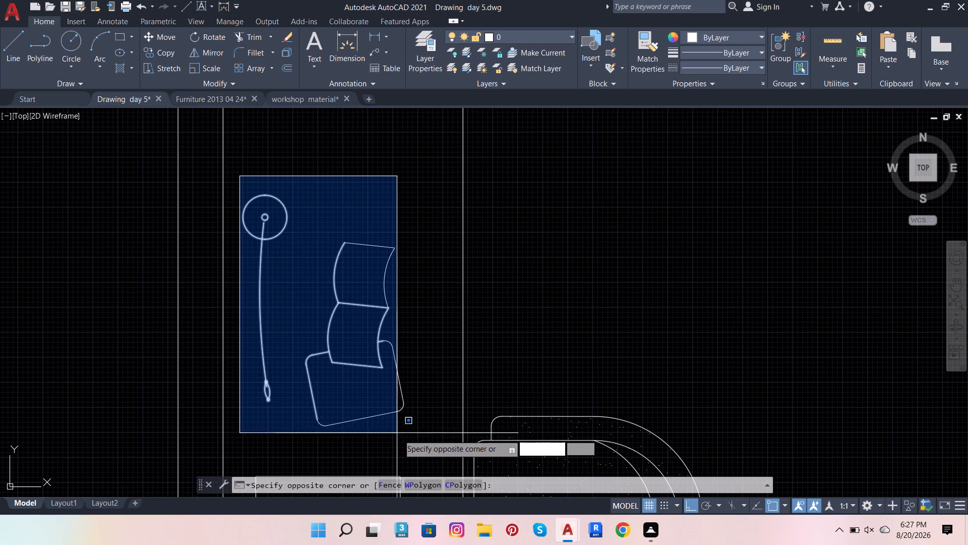
left_click(414, 442)
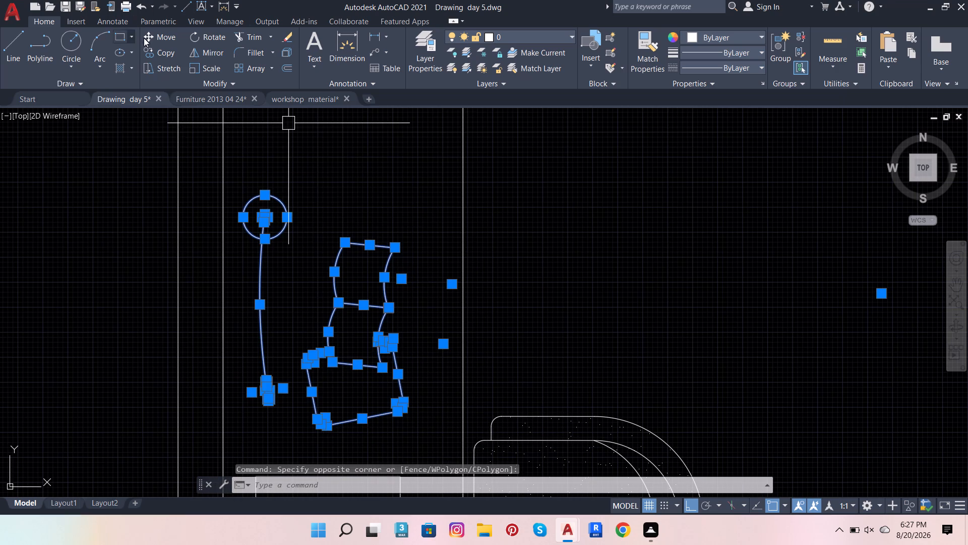
left_click(144, 37)
left_click(340, 424)
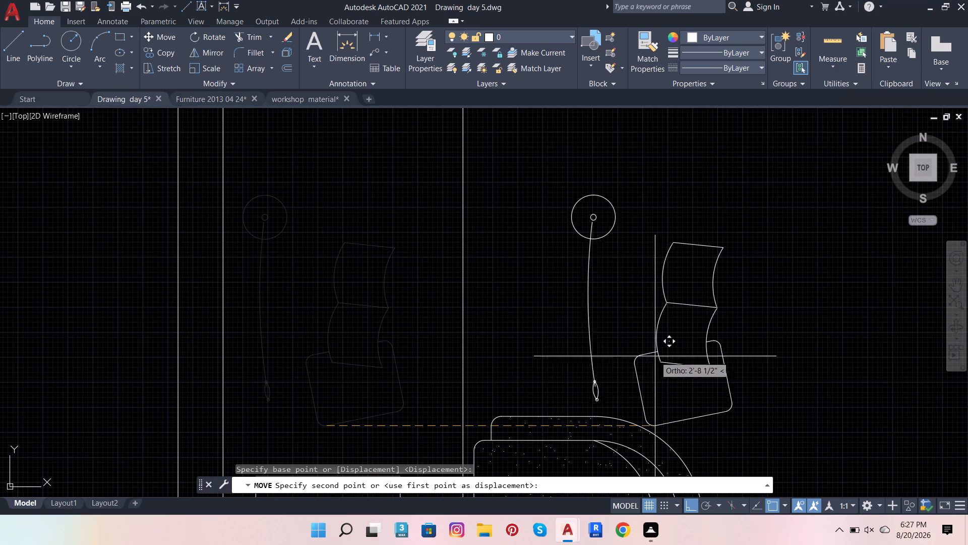
left_click(718, 335)
Move the rectangle on the bedroom desk straight up by about its own length, toward the desk's upper end.
scroll(667, 288, "down", 2)
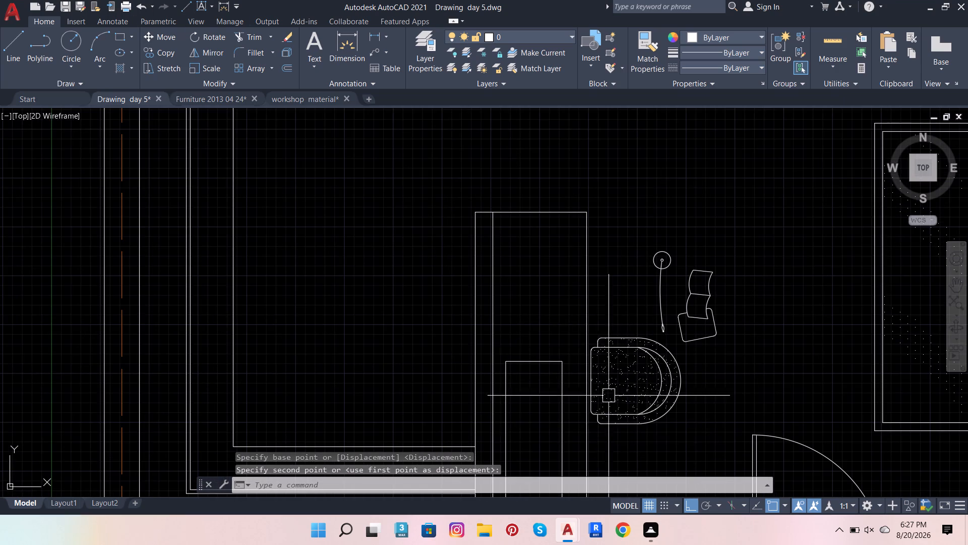
scroll(616, 332, "down", 3)
scroll(599, 373, "up", 2)
scroll(573, 282, "up", 3)
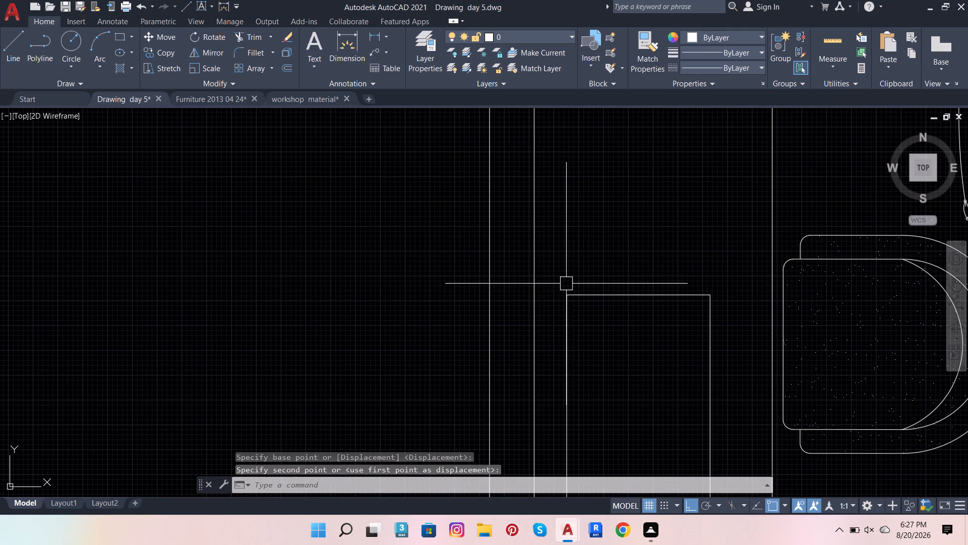
left_click(557, 272)
scroll(574, 266, "up", 1)
scroll(574, 266, "down", 3)
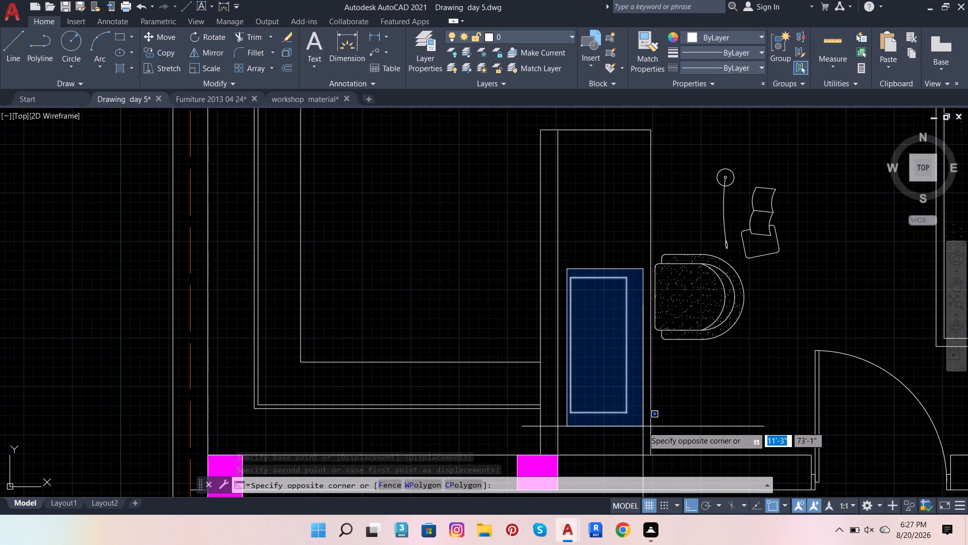
left_click(643, 426)
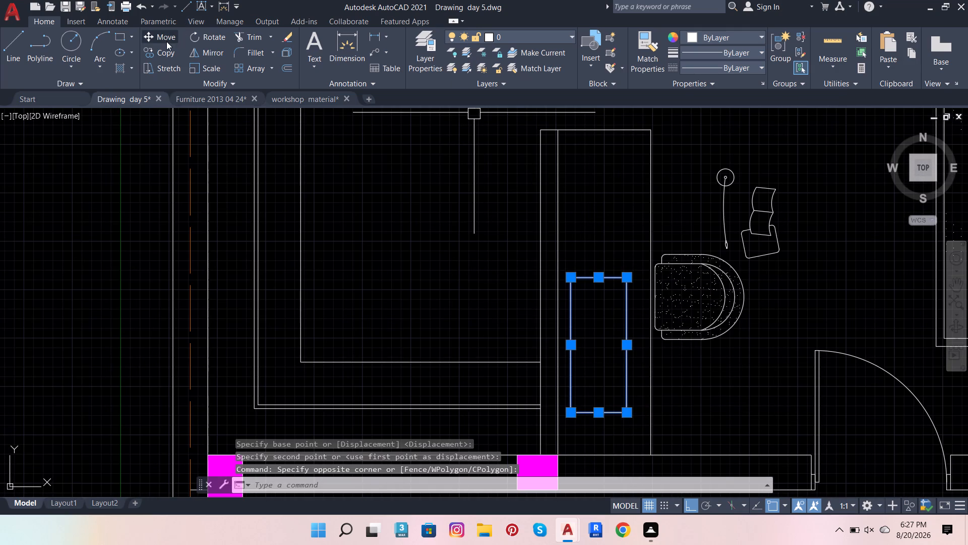
left_click(163, 41)
left_click(570, 414)
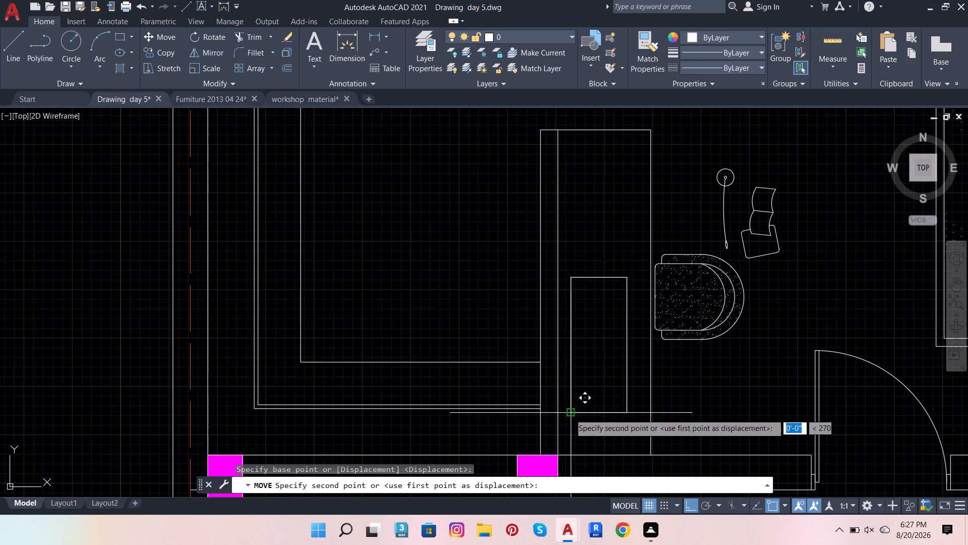
scroll(574, 291, "up", 1)
scroll(575, 312, "down", 2)
scroll(579, 290, "up", 1)
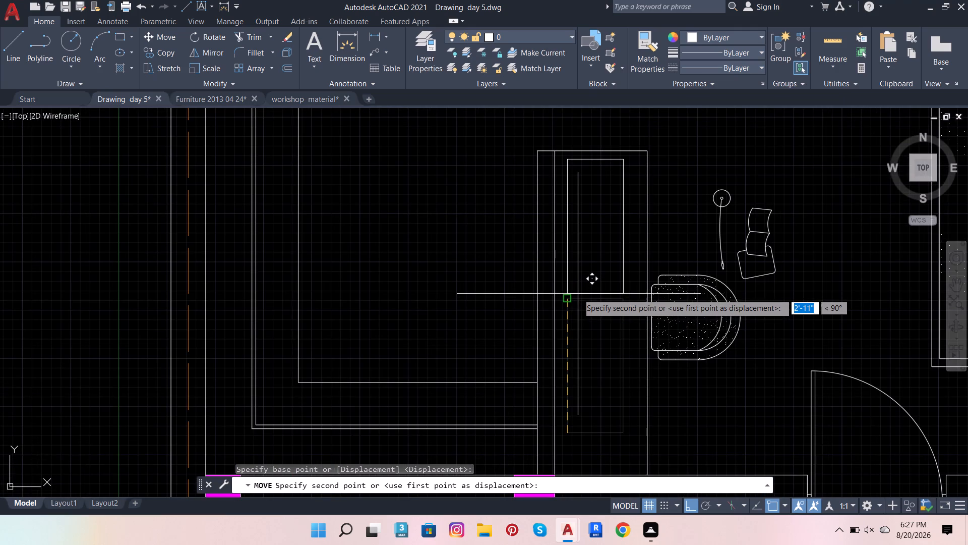
left_click(578, 295)
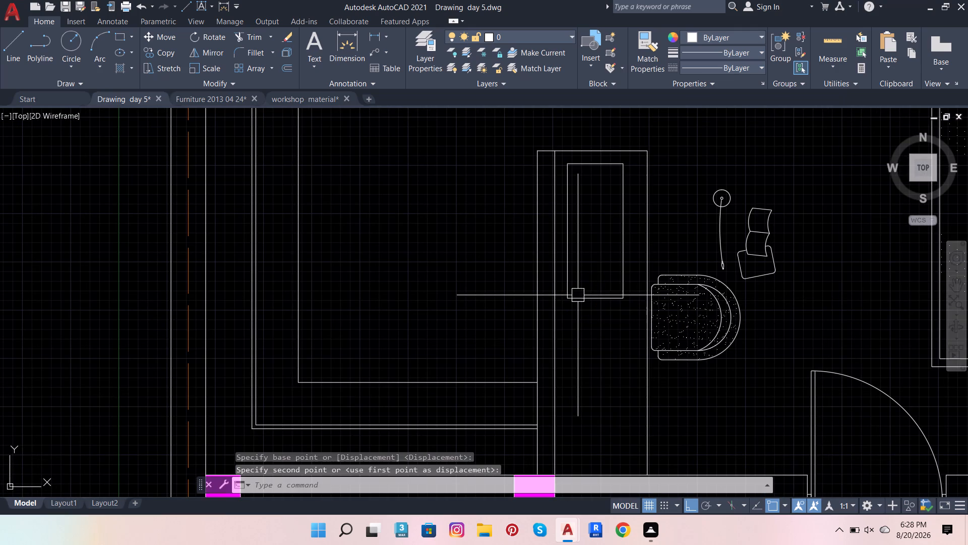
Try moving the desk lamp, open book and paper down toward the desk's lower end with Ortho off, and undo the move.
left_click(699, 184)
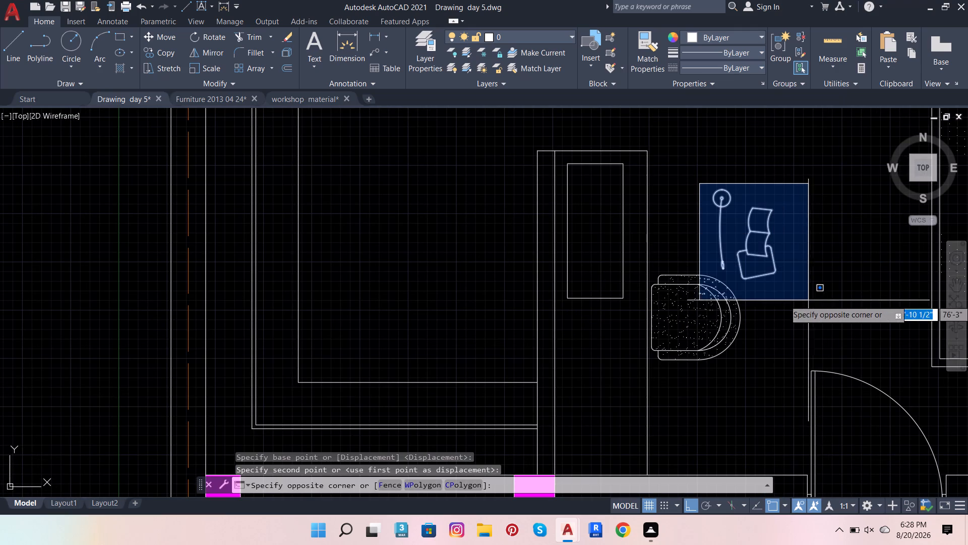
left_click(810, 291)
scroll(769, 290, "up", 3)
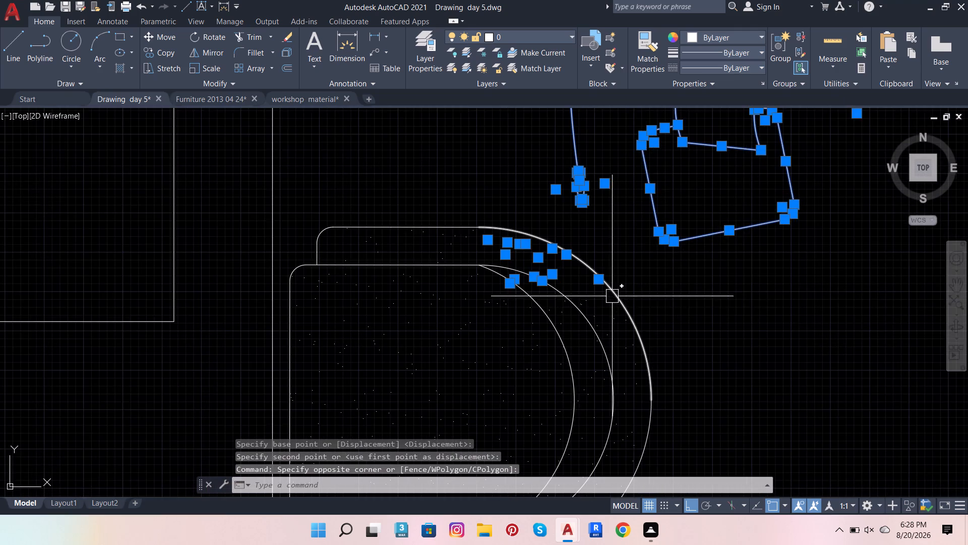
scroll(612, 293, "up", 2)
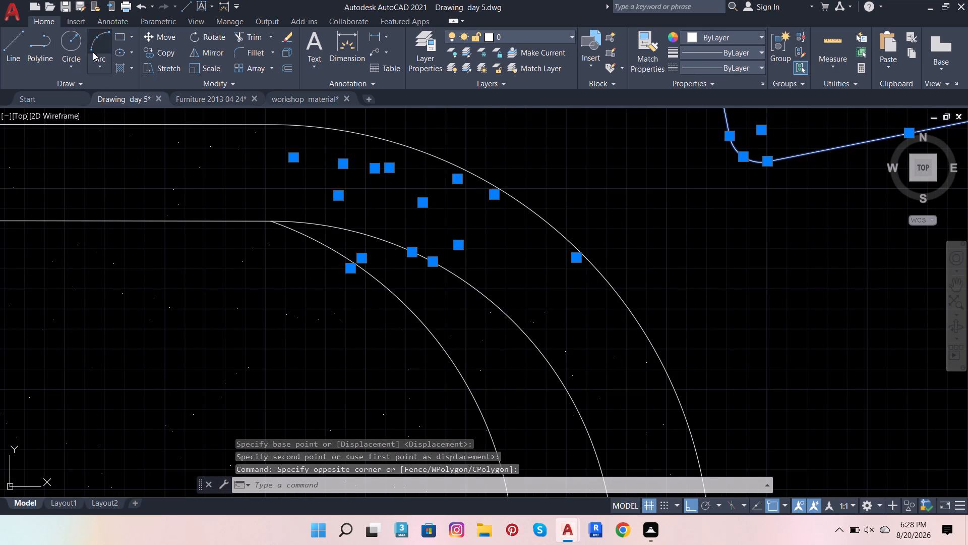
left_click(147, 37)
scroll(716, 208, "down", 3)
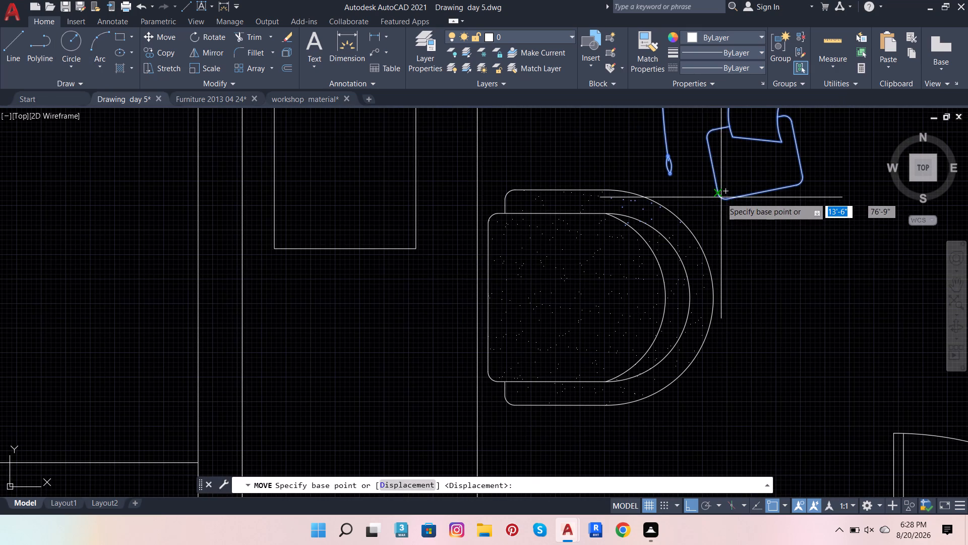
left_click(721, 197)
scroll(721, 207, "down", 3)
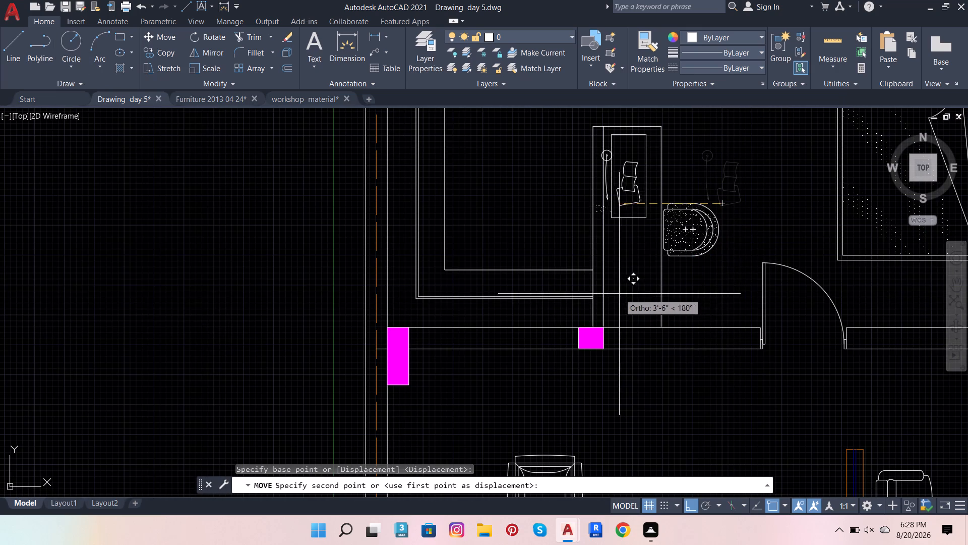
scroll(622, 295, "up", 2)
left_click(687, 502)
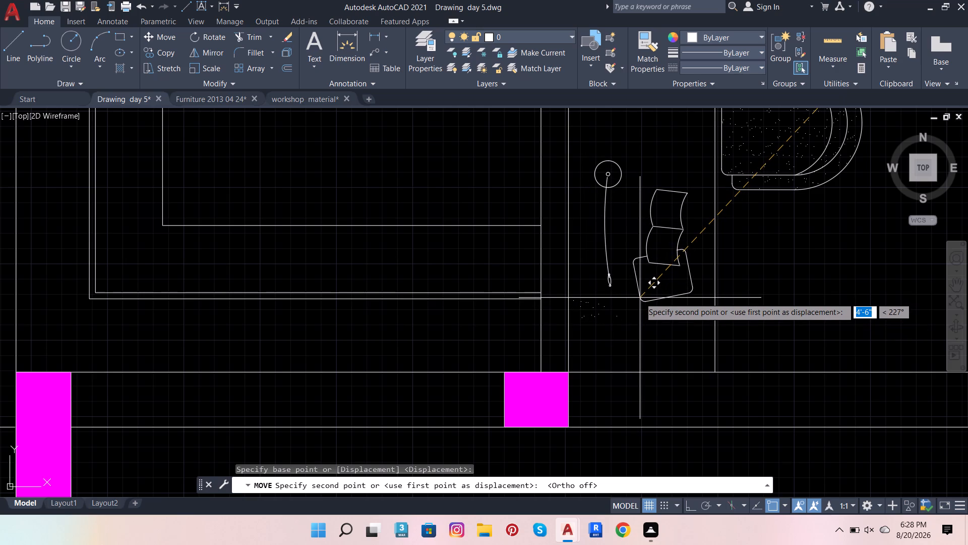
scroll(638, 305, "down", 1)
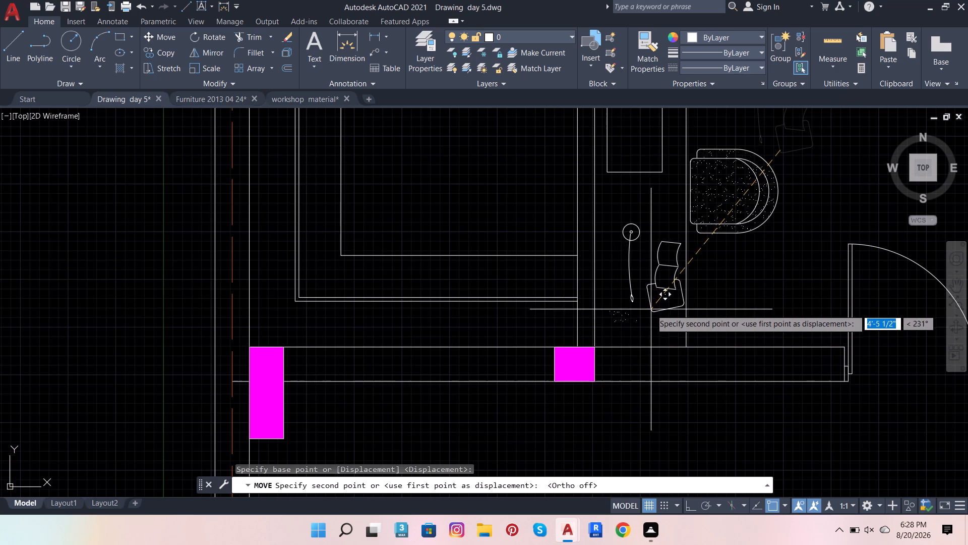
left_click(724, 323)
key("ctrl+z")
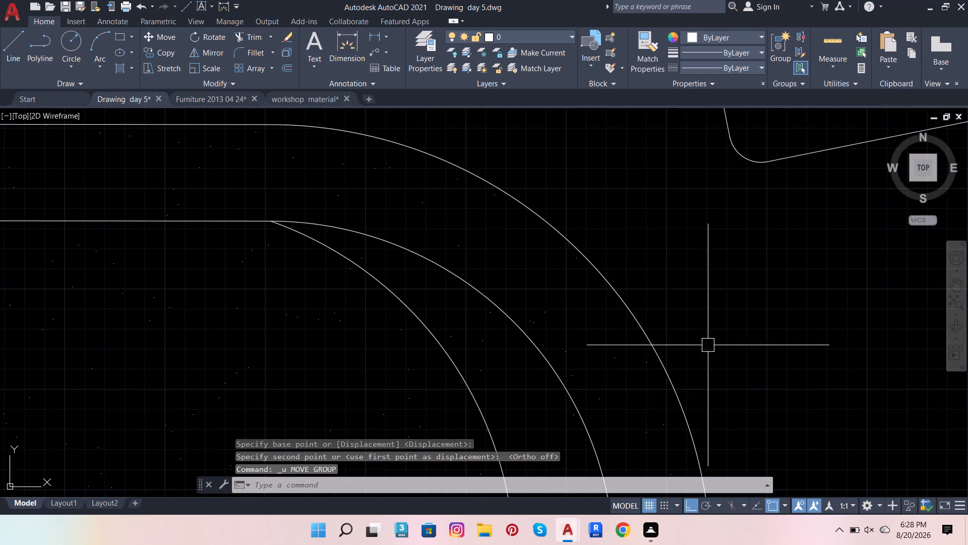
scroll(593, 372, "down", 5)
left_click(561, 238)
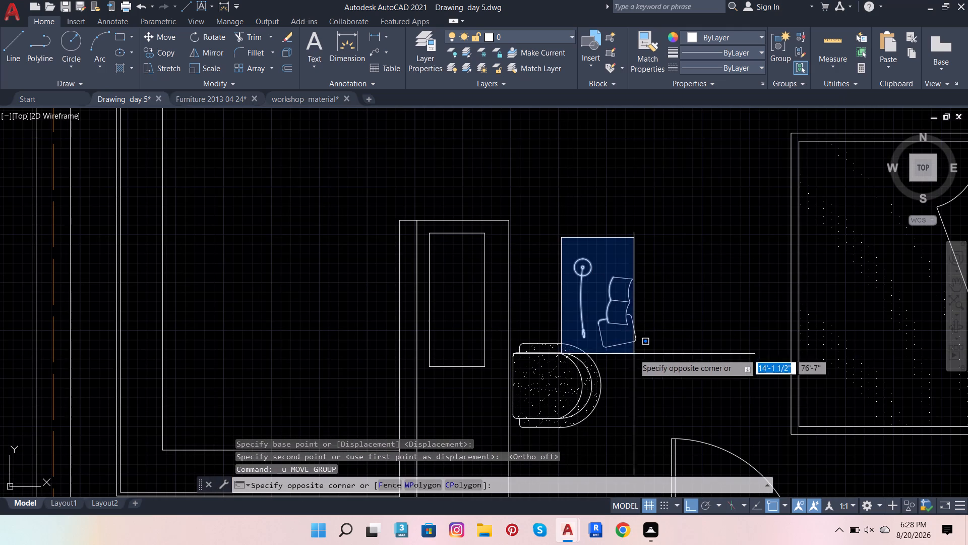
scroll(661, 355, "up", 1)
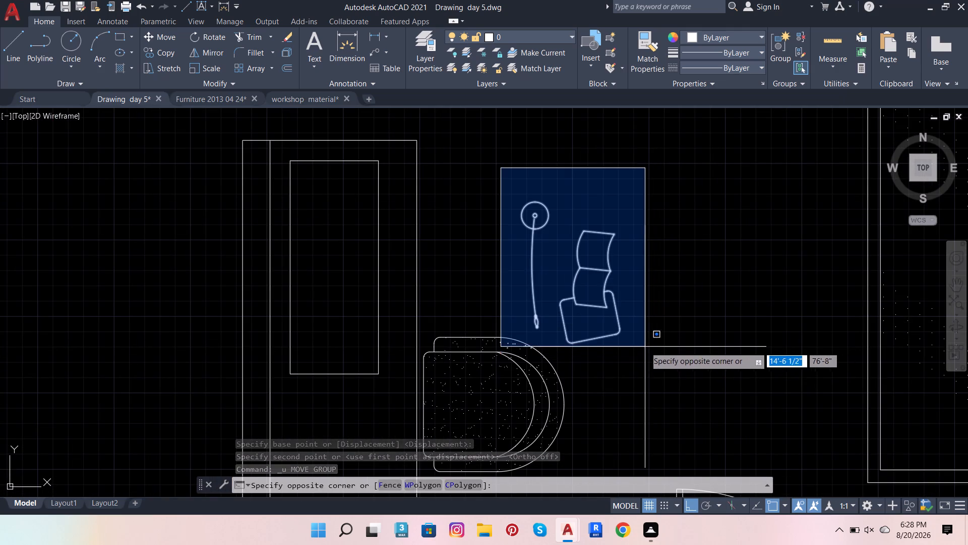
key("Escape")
Move the complete desk lamp, open book and paper, without any chair parts, onto the bedroom desk below the rectangle, with Ortho off.
left_click(635, 351)
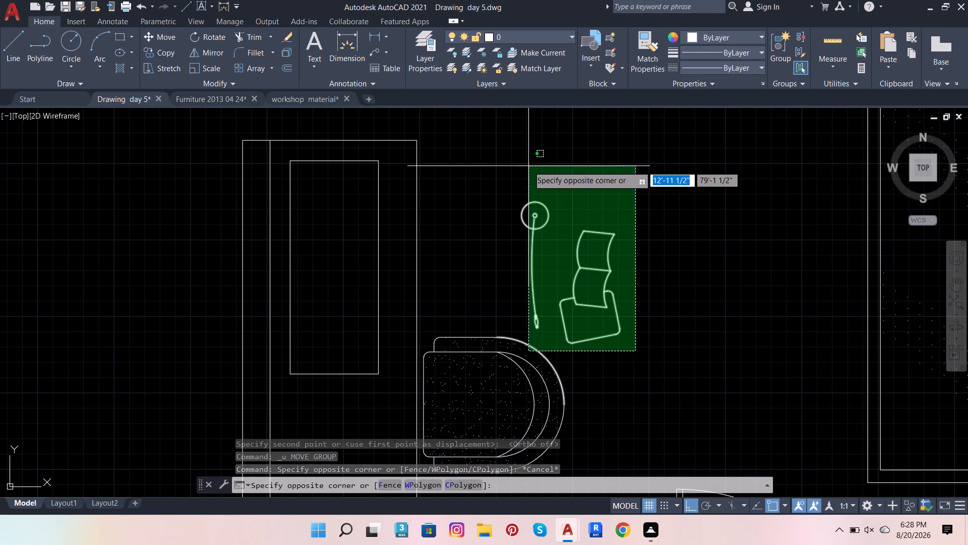
left_click(517, 150)
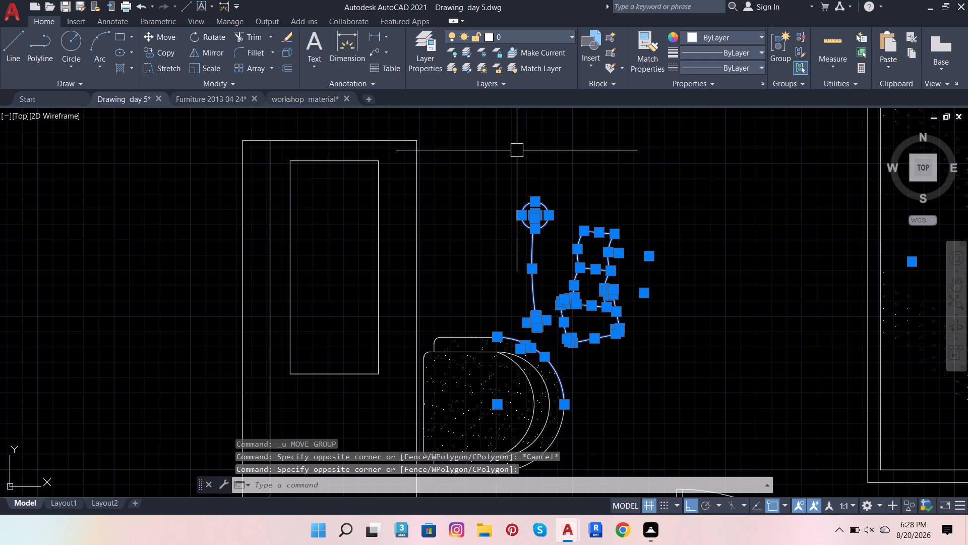
scroll(536, 260, "up", 2)
scroll(540, 263, "down", 2)
scroll(512, 359, "up", 2)
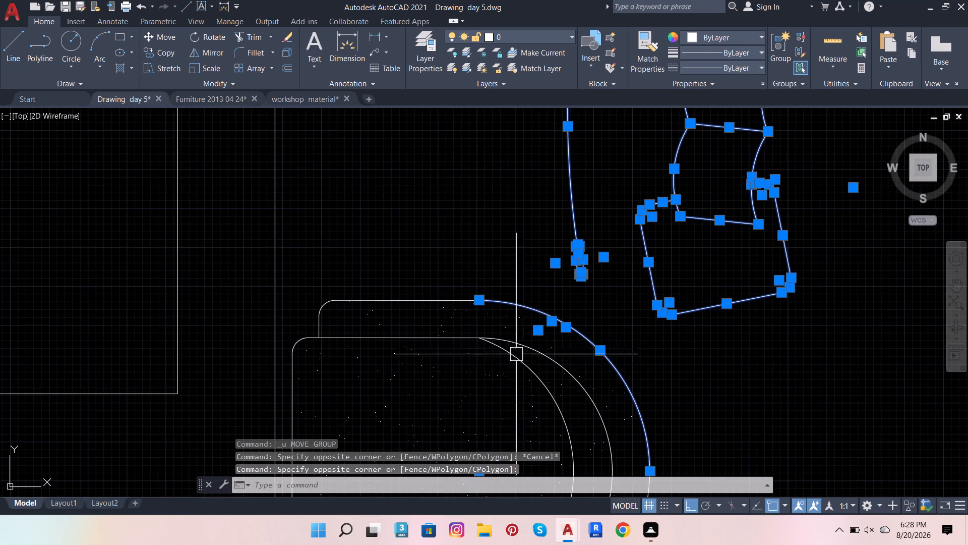
scroll(537, 340, "up", 2)
scroll(530, 302, "down", 3)
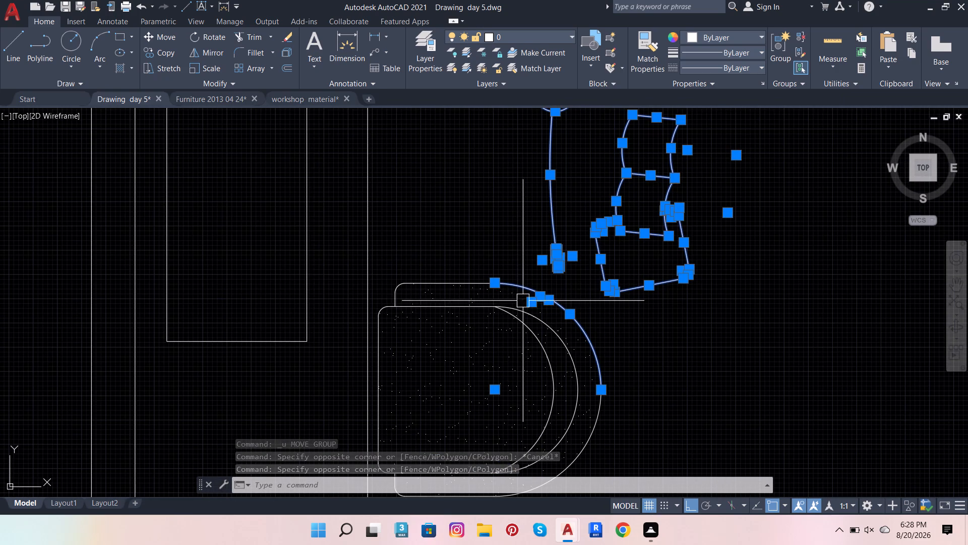
left_click(484, 261, "shift")
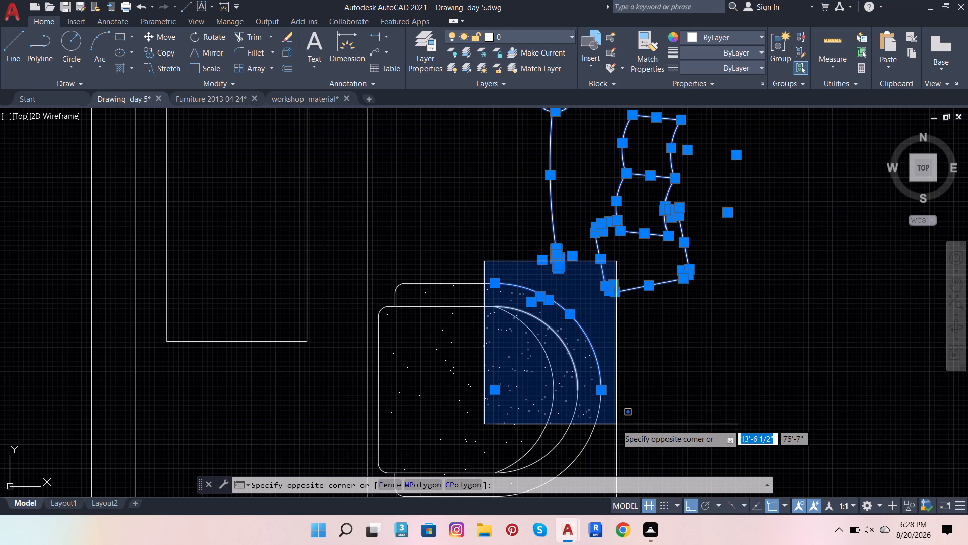
left_click(616, 424)
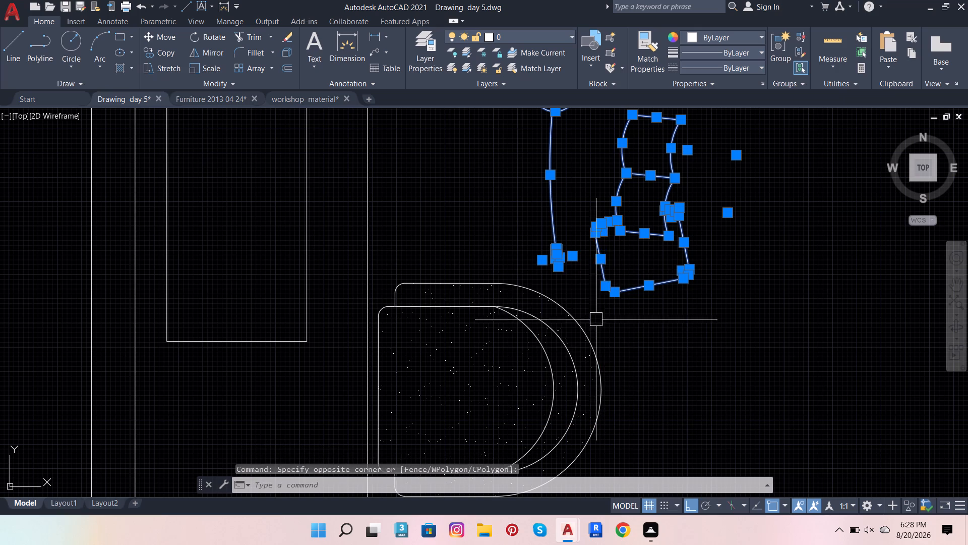
scroll(590, 347, "down", 2)
scroll(600, 283, "up", 3)
scroll(591, 447, "up", 3)
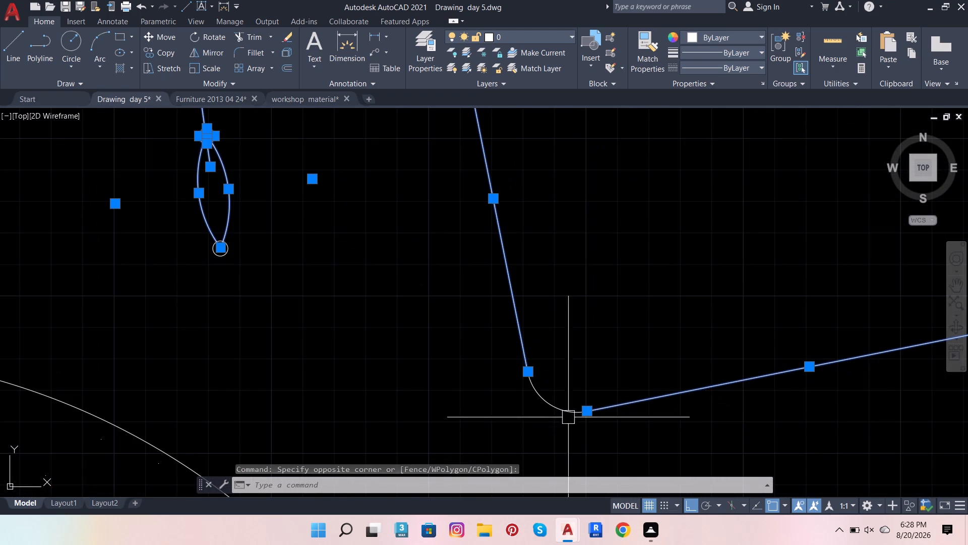
left_click(553, 406)
scroll(563, 446, "down", 2)
scroll(556, 393, "down", 3)
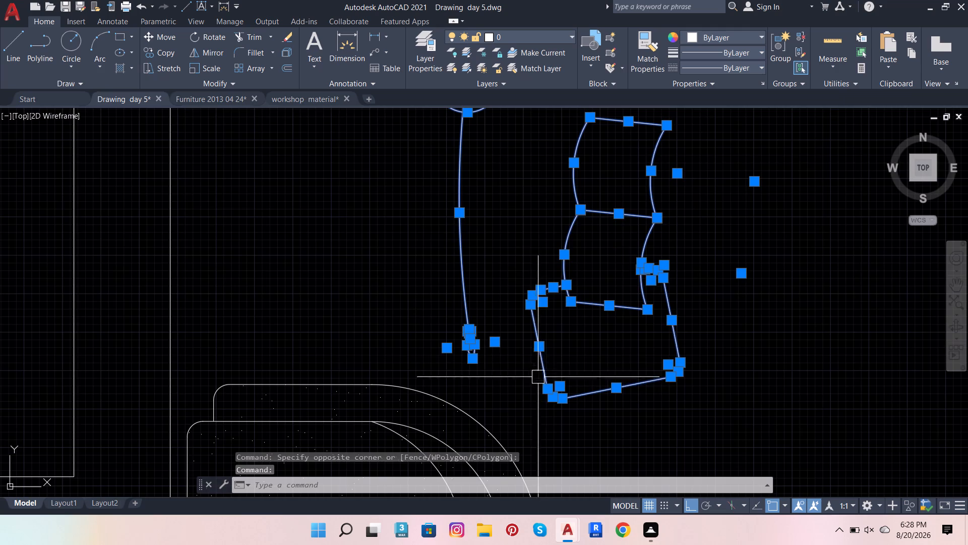
scroll(514, 357, "up", 3)
scroll(304, 383, "up", 3)
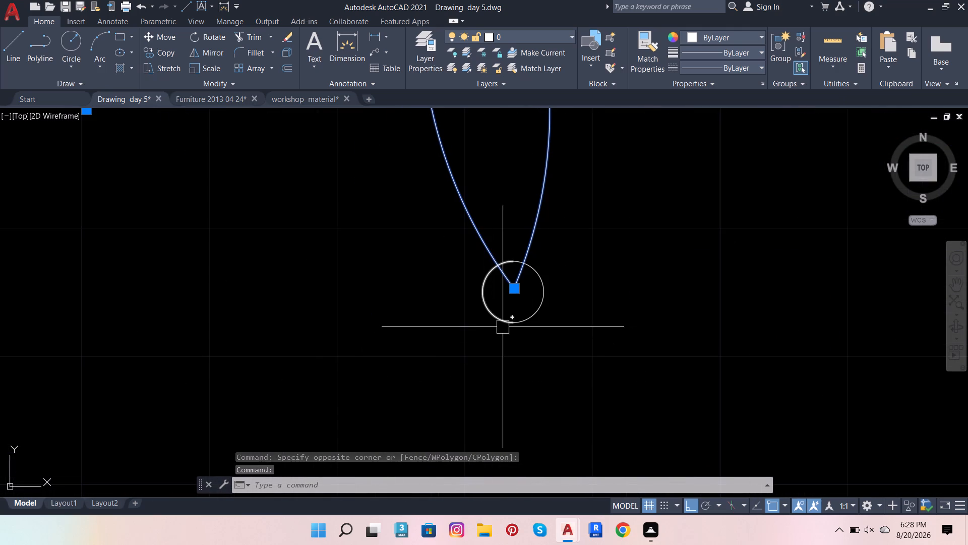
left_click(503, 327)
scroll(381, 378, "down", 2)
scroll(457, 347, "up", 2)
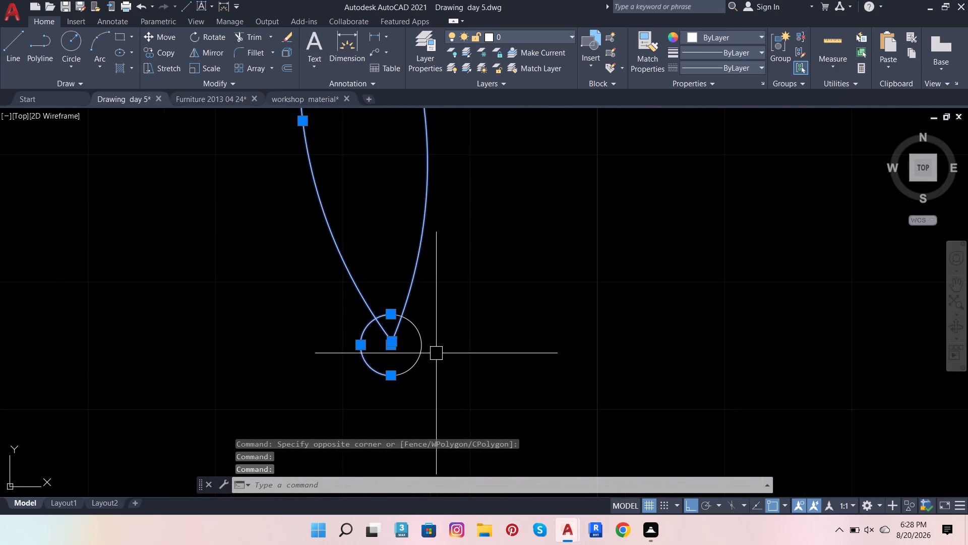
left_click(425, 357)
scroll(433, 381, "down", 2)
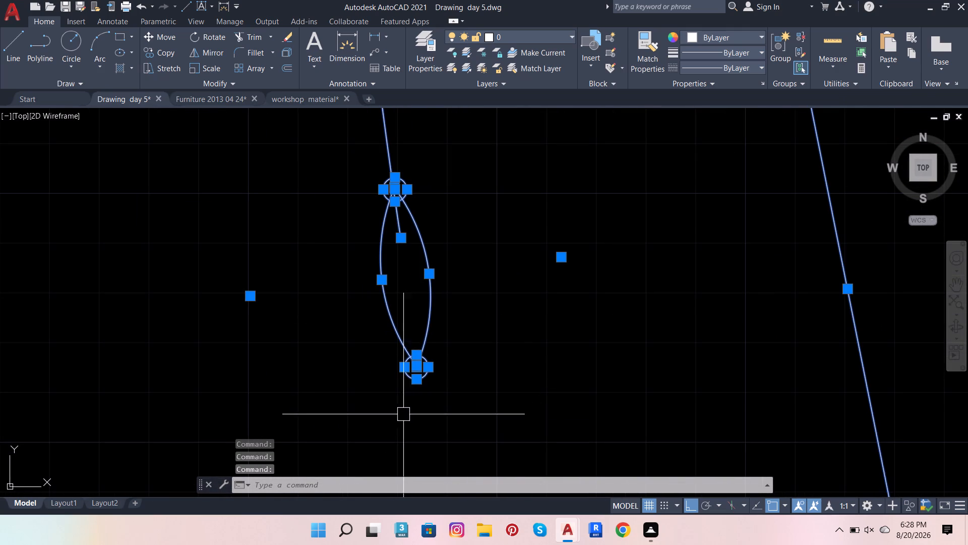
scroll(367, 430, "down", 4)
scroll(357, 384, "down", 2)
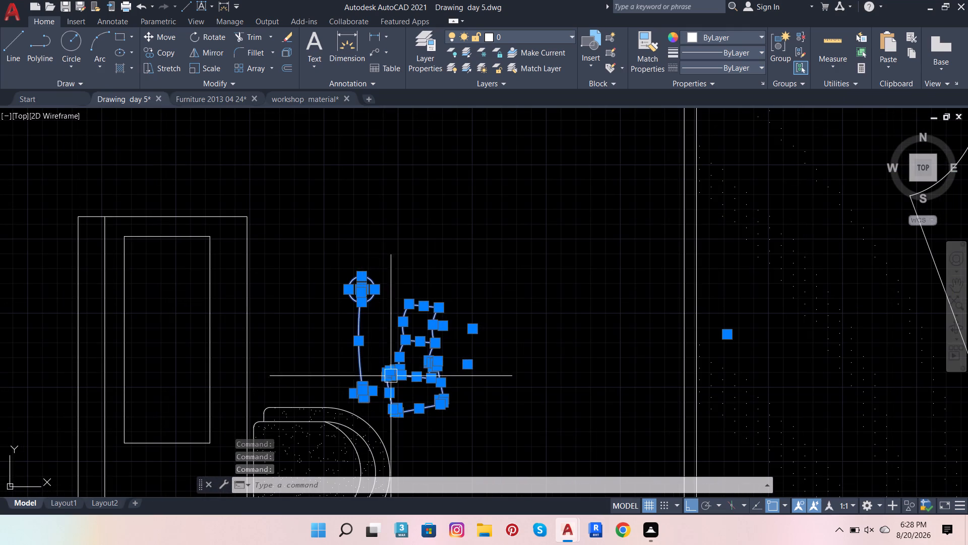
left_click(165, 39)
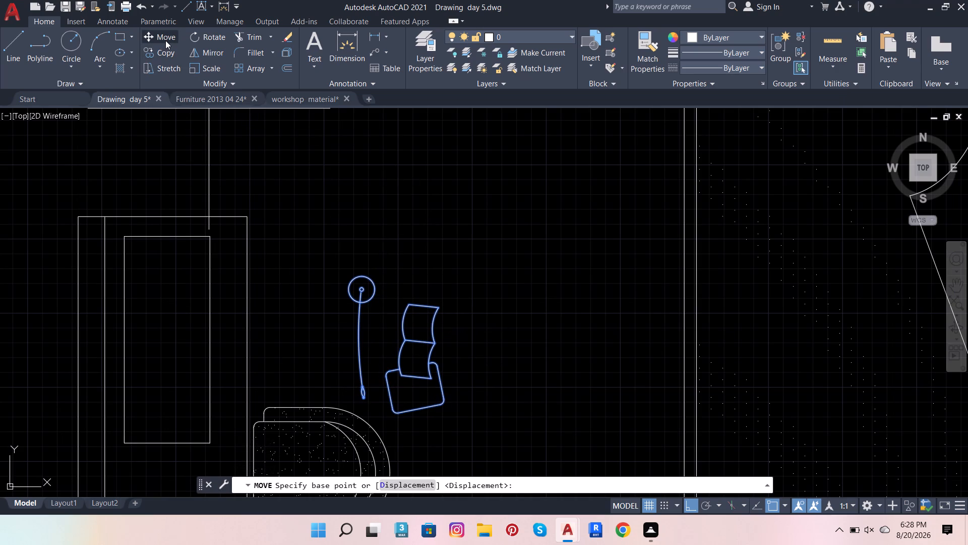
left_click(364, 287)
scroll(546, 175, "down", 3)
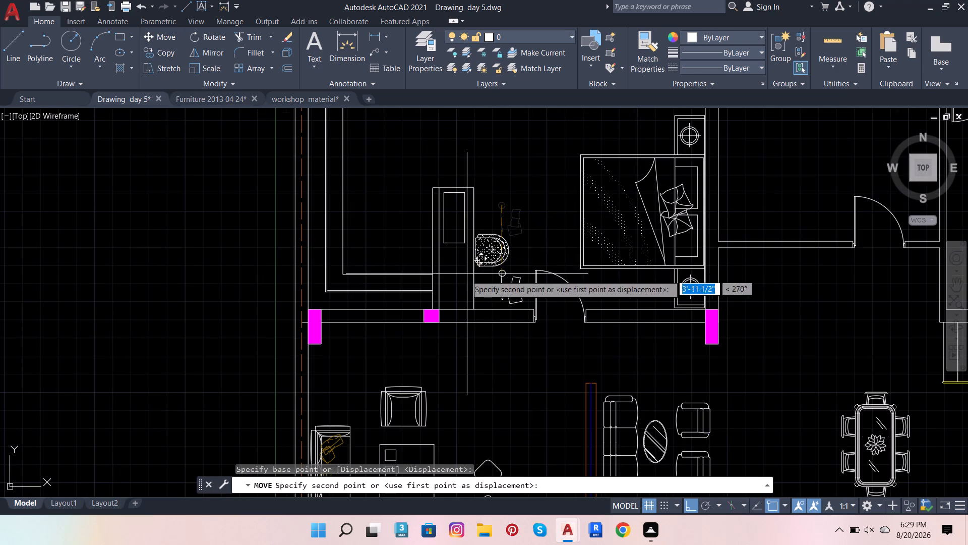
left_click(690, 505)
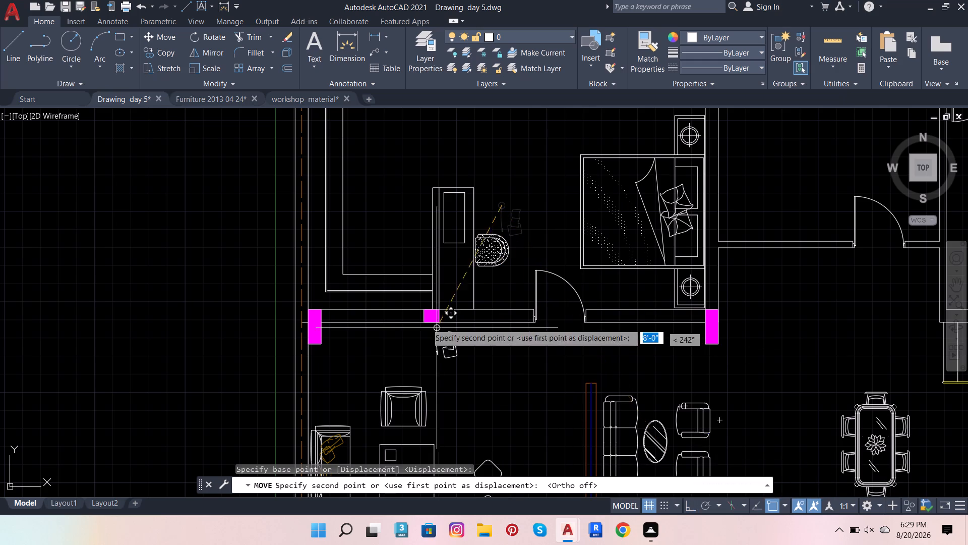
scroll(414, 269, "up", 3)
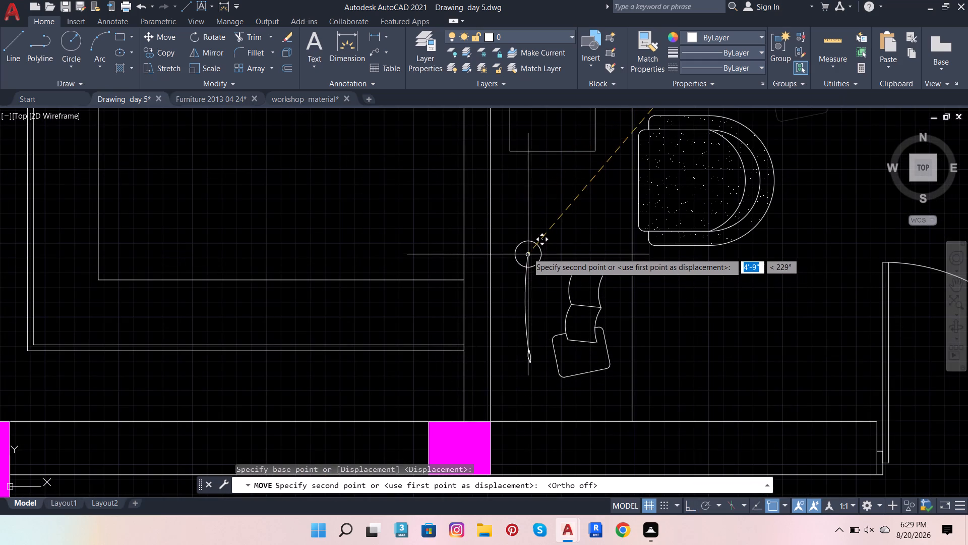
left_click(520, 242)
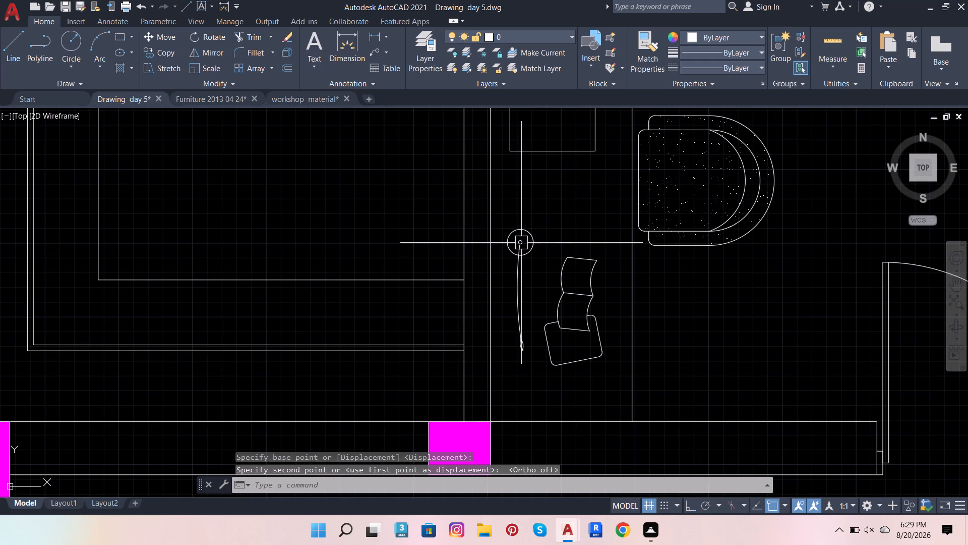
scroll(521, 304, "down", 2)
scroll(573, 244, "up", 2)
key("Escape")
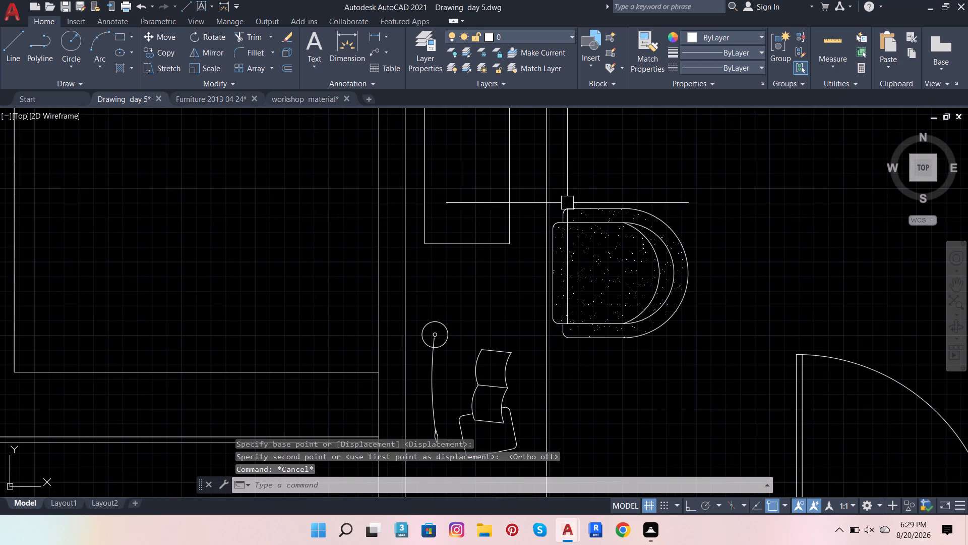
Move the whole bedroom chair down along the desk by about 1'-10 1/2", so it sits beside the open book and paper.
scroll(539, 240, "up", 3)
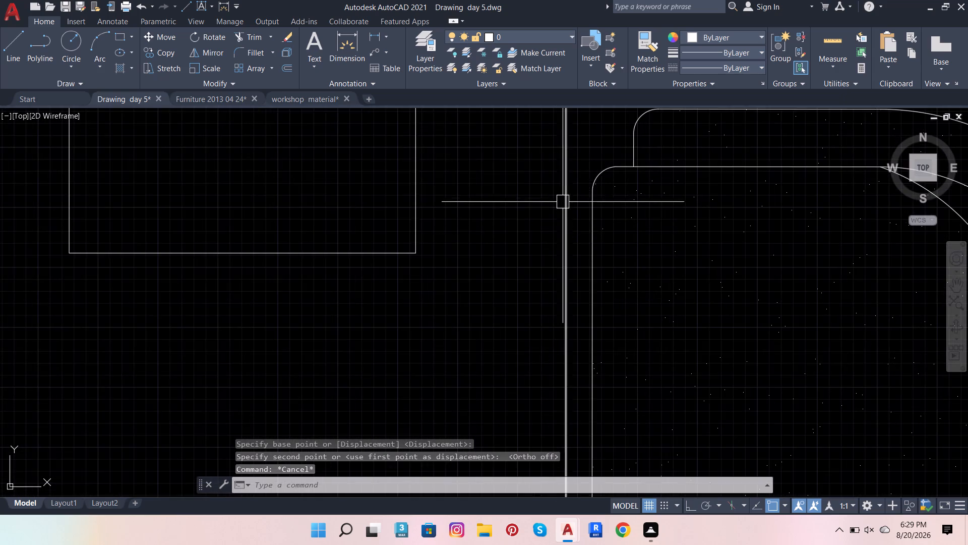
scroll(563, 200, "down", 2)
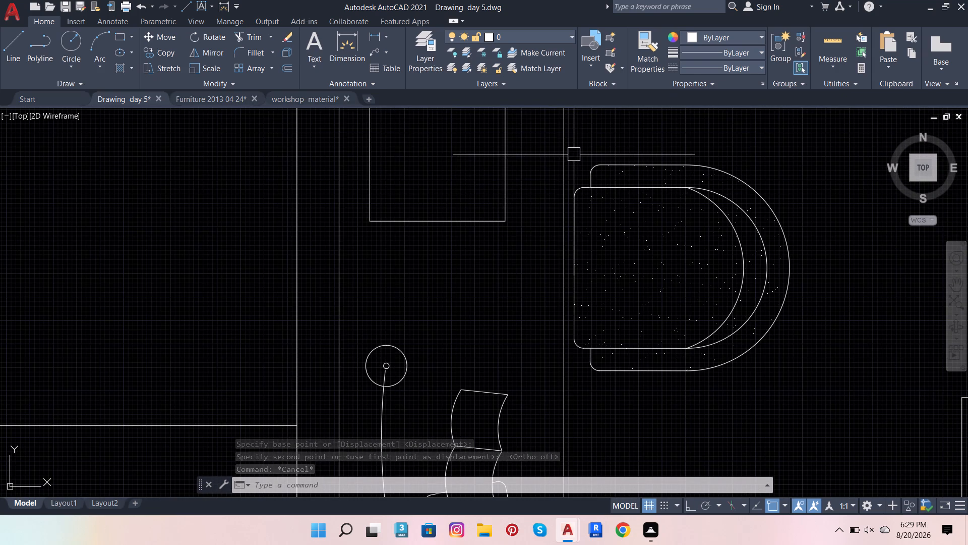
left_click(572, 153)
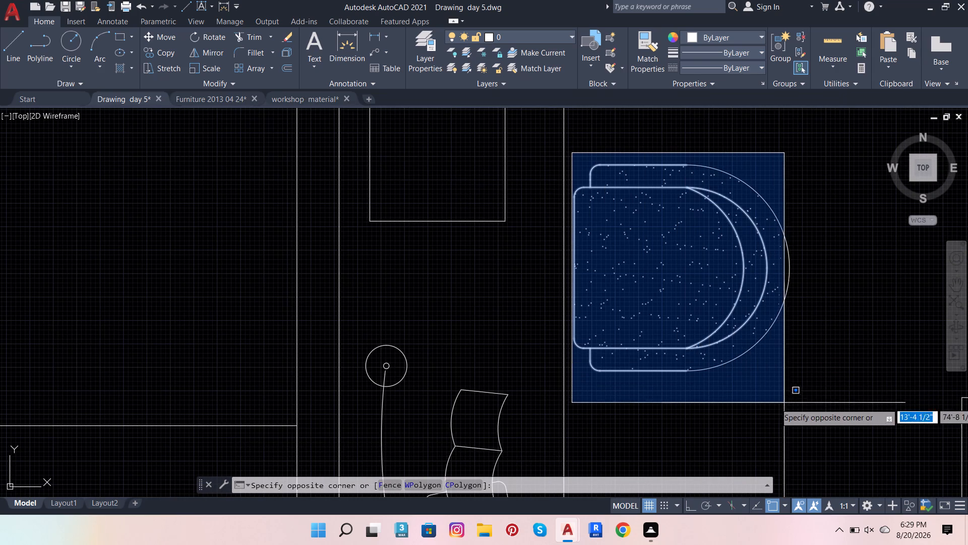
left_click(814, 418)
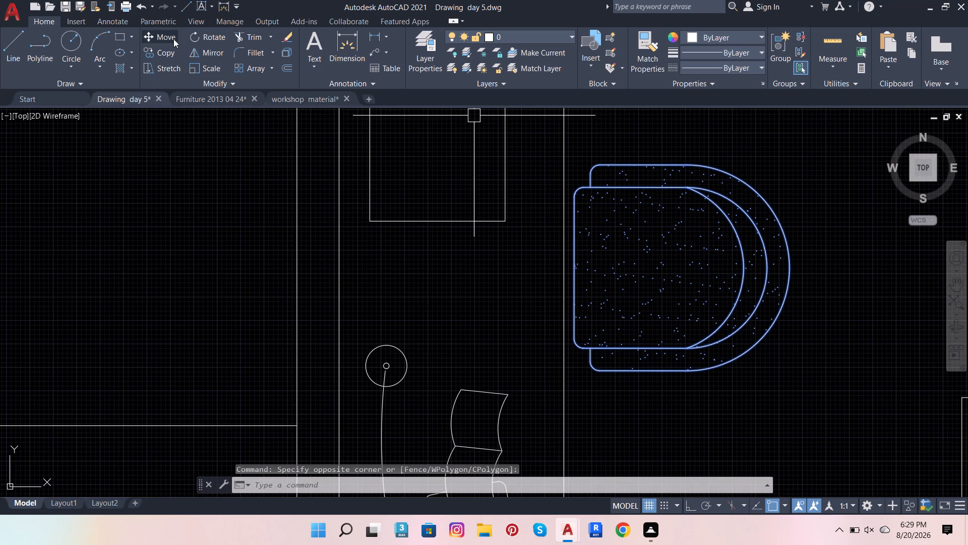
left_click(173, 39)
left_click(618, 183)
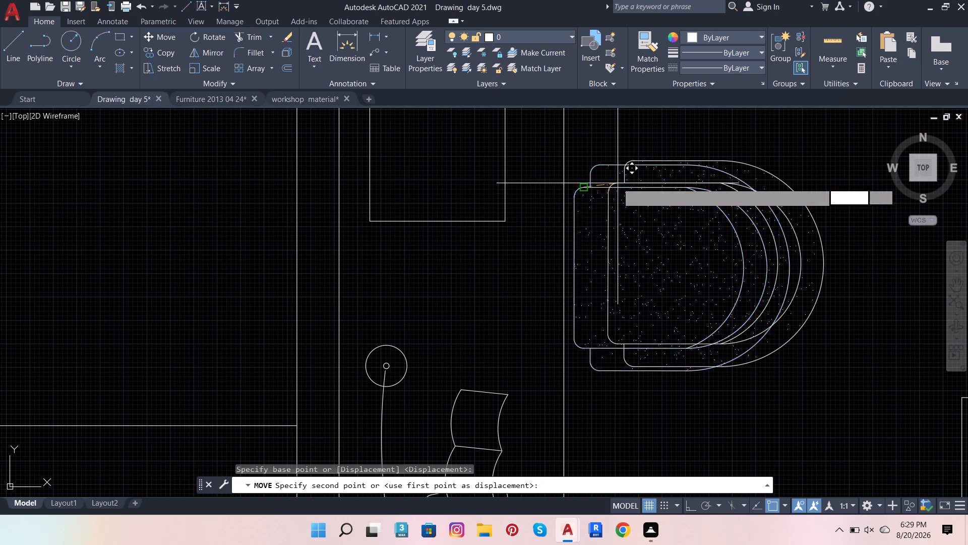
scroll(617, 239, "down", 4)
scroll(622, 251, "up", 2)
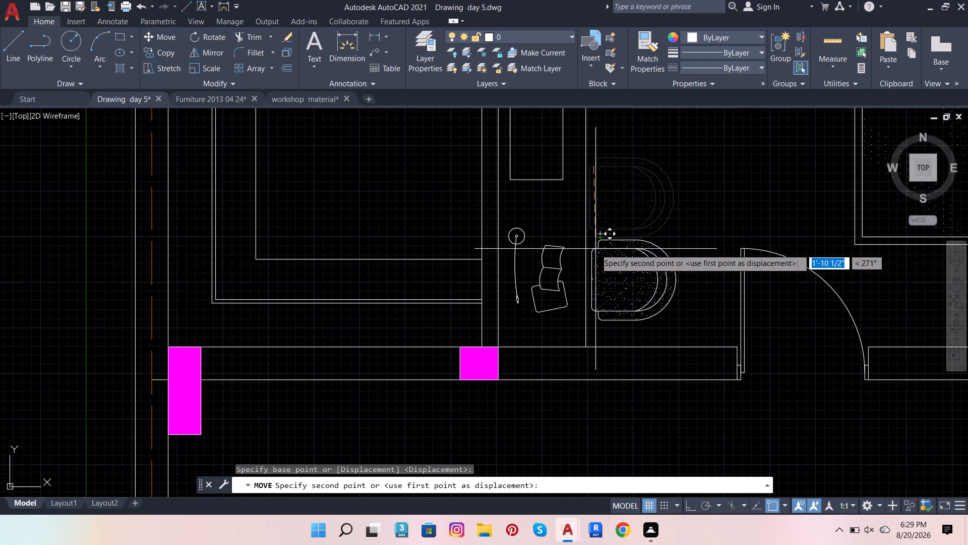
left_click(595, 249)
scroll(581, 239, "down", 2)
scroll(564, 209, "up", 3)
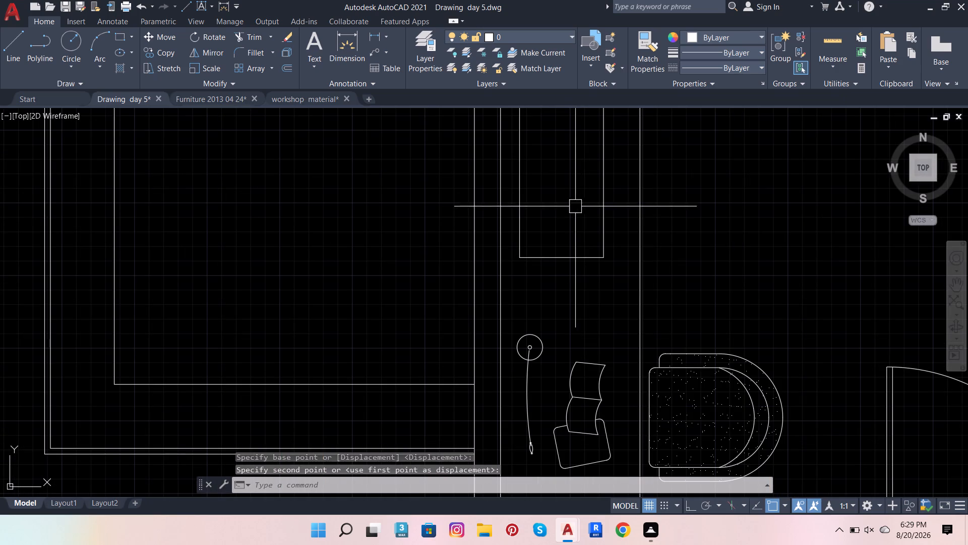
key("Escape")
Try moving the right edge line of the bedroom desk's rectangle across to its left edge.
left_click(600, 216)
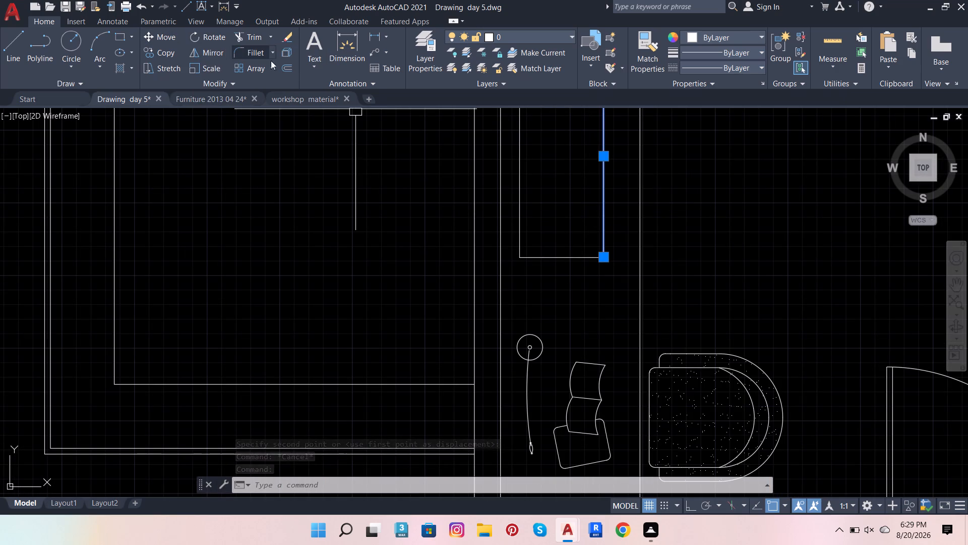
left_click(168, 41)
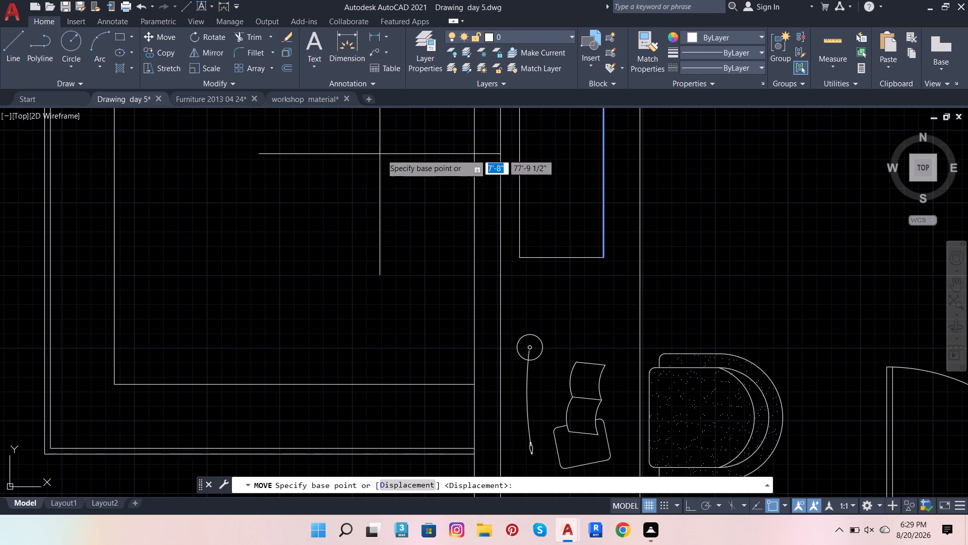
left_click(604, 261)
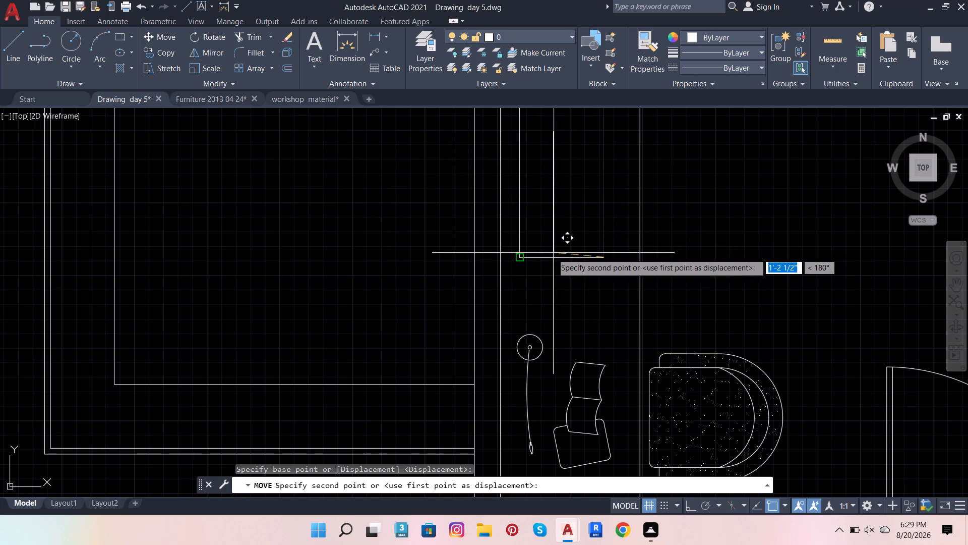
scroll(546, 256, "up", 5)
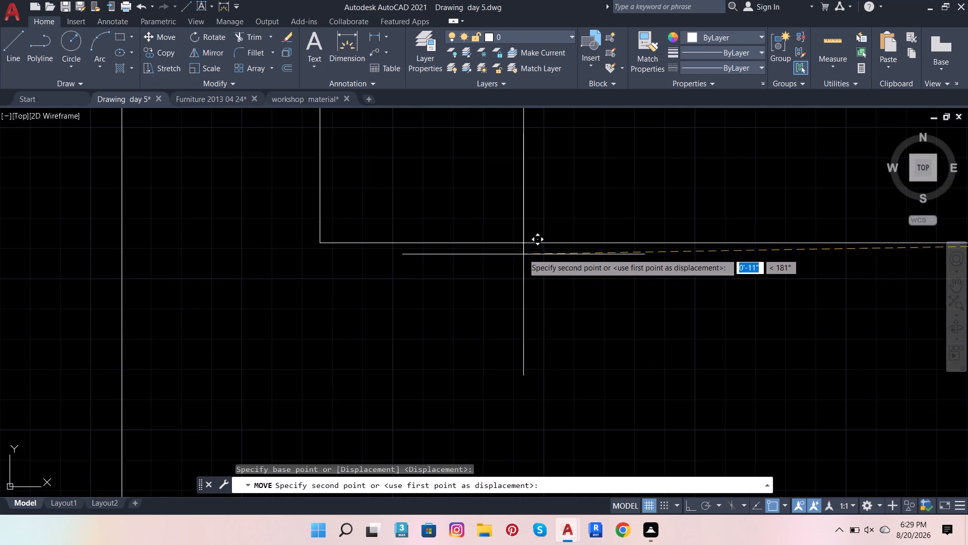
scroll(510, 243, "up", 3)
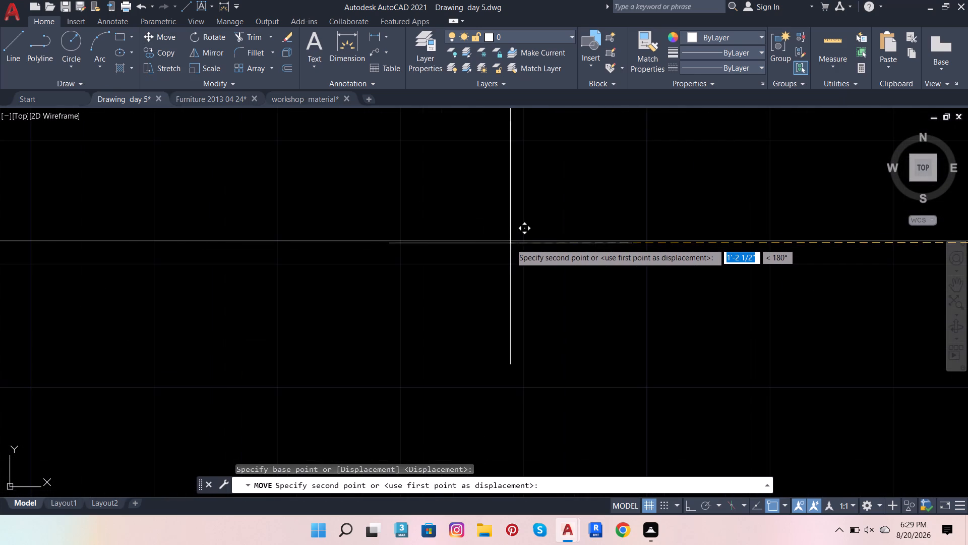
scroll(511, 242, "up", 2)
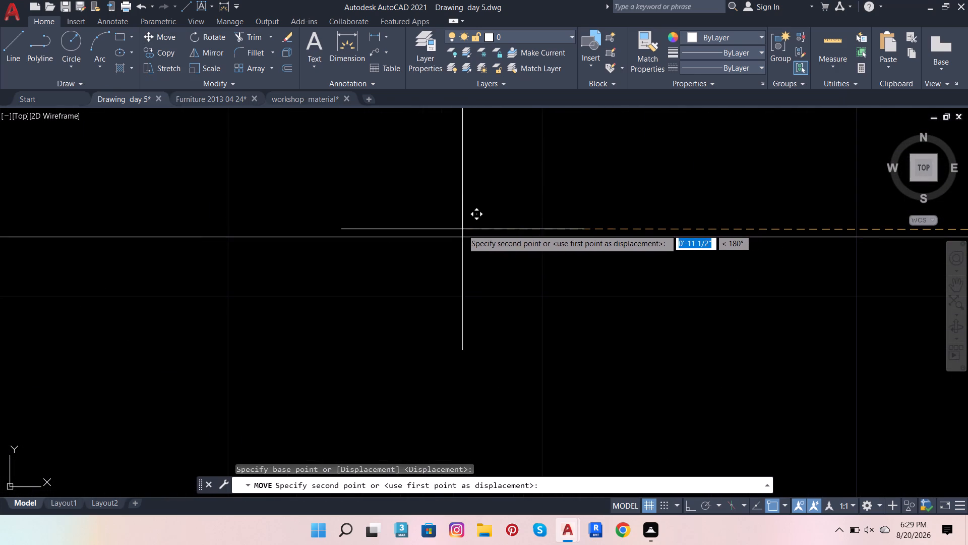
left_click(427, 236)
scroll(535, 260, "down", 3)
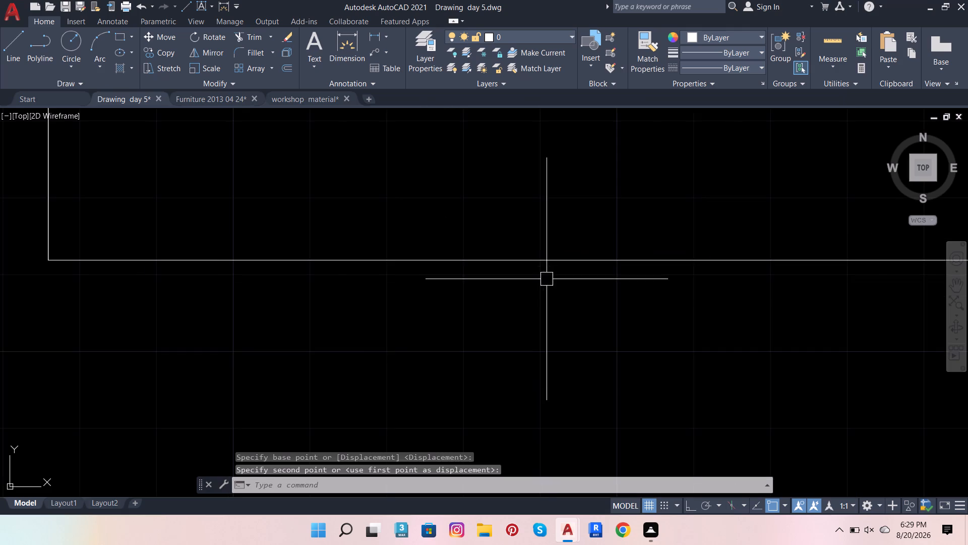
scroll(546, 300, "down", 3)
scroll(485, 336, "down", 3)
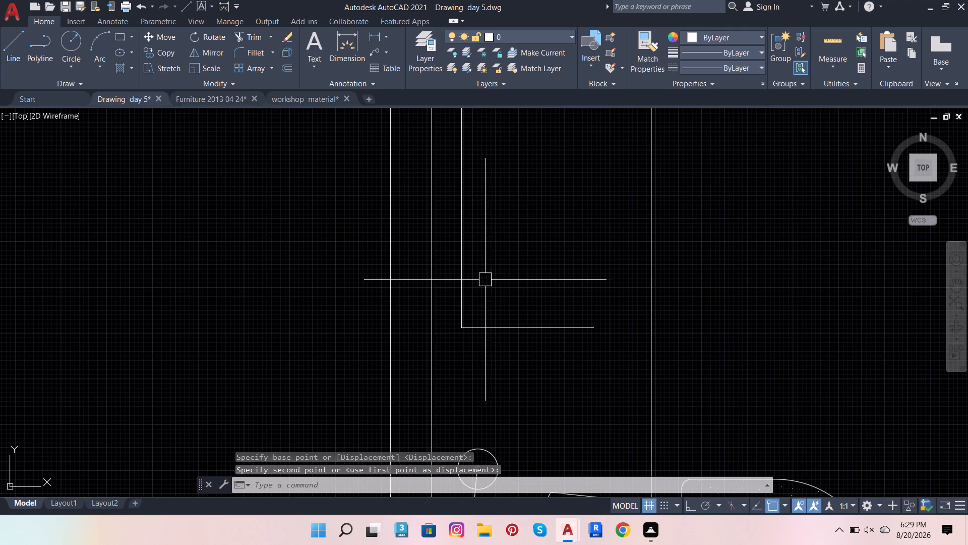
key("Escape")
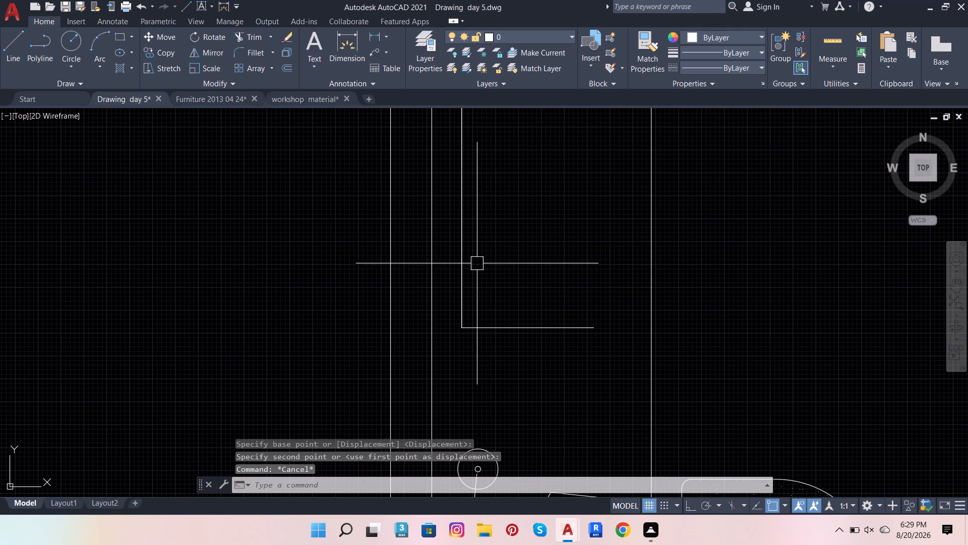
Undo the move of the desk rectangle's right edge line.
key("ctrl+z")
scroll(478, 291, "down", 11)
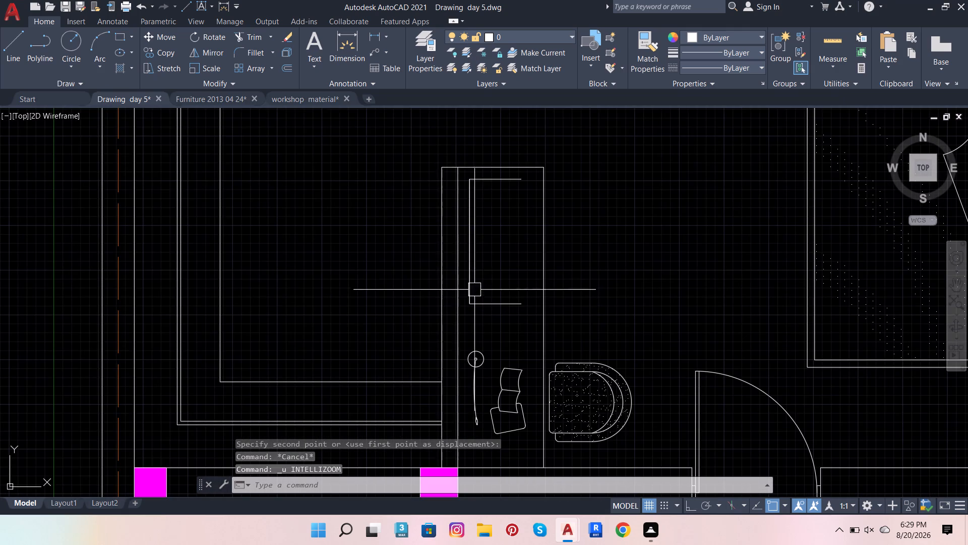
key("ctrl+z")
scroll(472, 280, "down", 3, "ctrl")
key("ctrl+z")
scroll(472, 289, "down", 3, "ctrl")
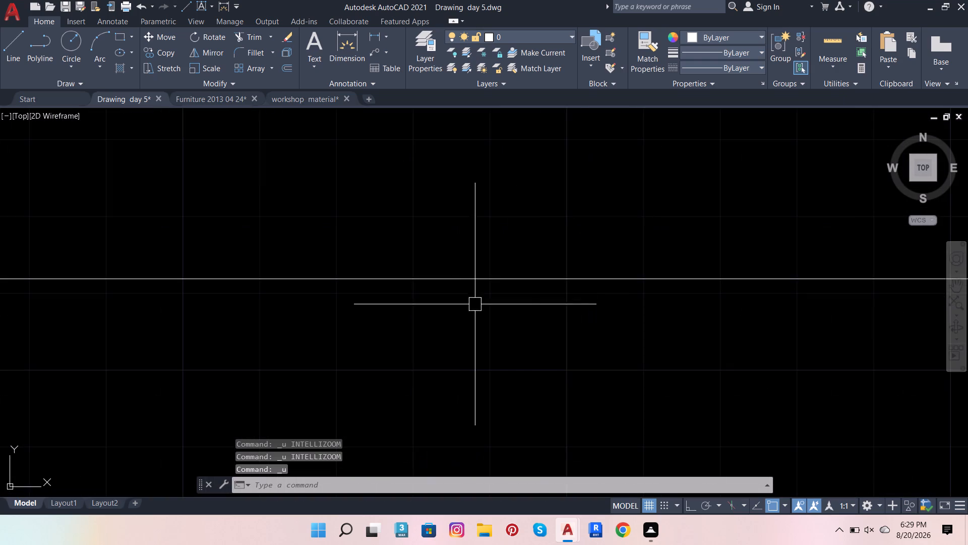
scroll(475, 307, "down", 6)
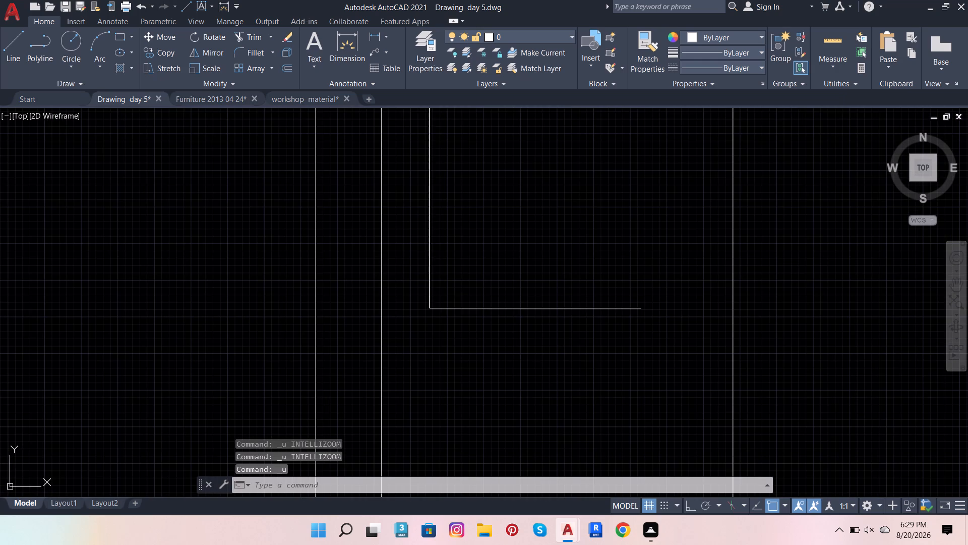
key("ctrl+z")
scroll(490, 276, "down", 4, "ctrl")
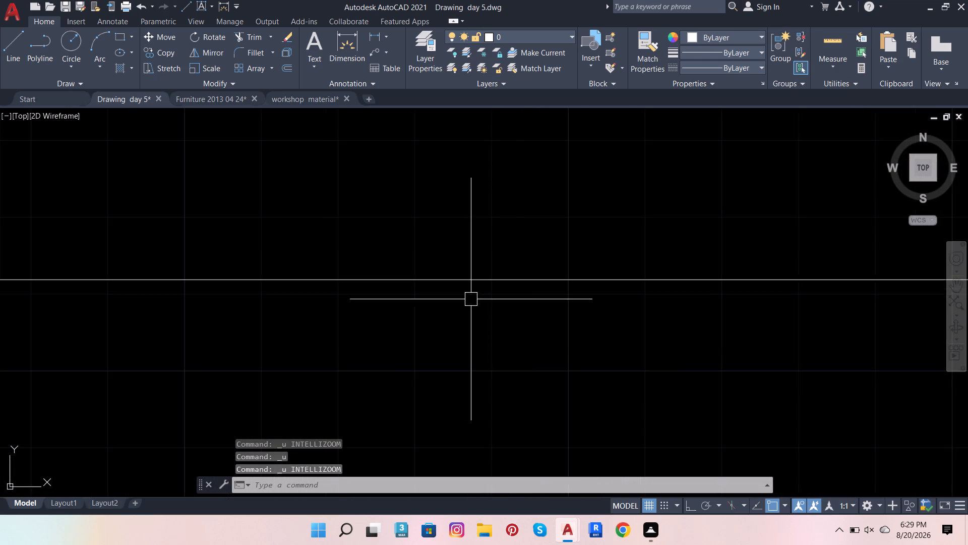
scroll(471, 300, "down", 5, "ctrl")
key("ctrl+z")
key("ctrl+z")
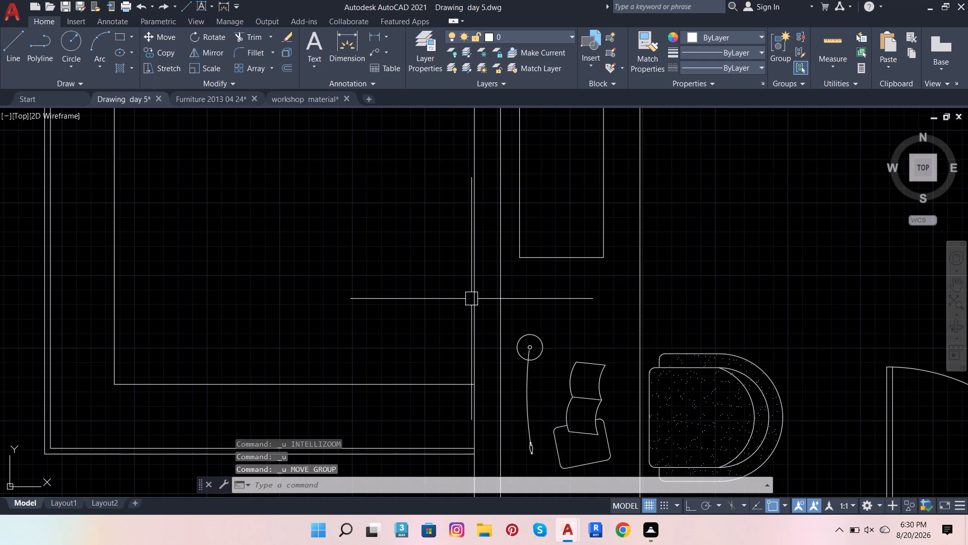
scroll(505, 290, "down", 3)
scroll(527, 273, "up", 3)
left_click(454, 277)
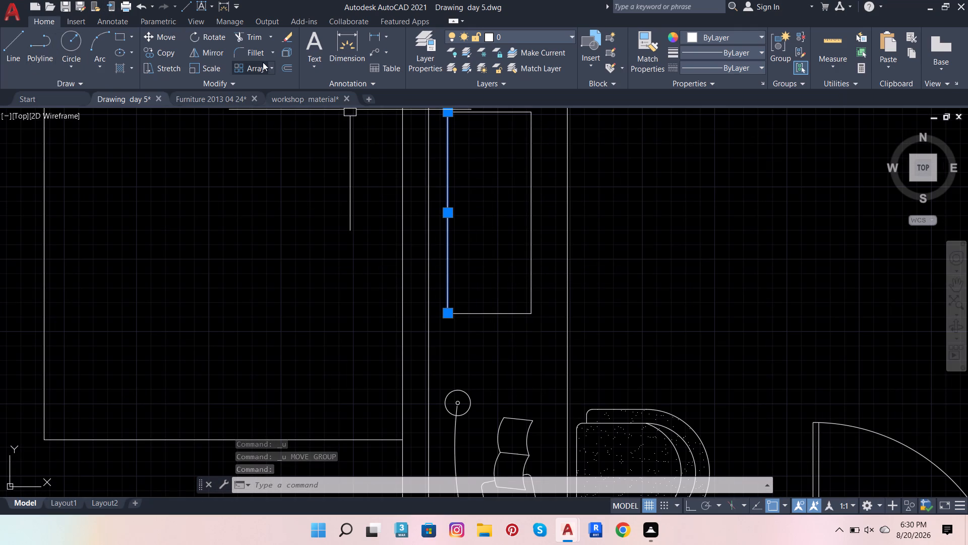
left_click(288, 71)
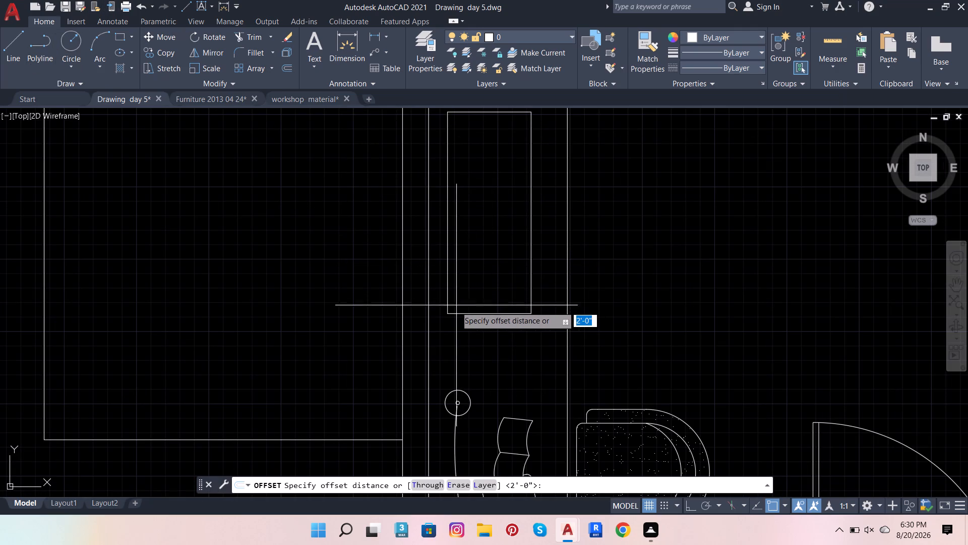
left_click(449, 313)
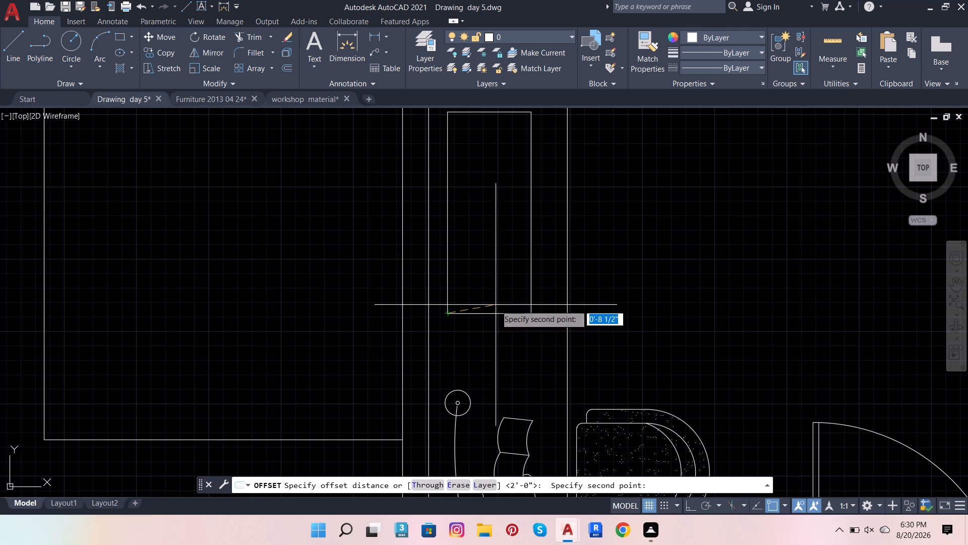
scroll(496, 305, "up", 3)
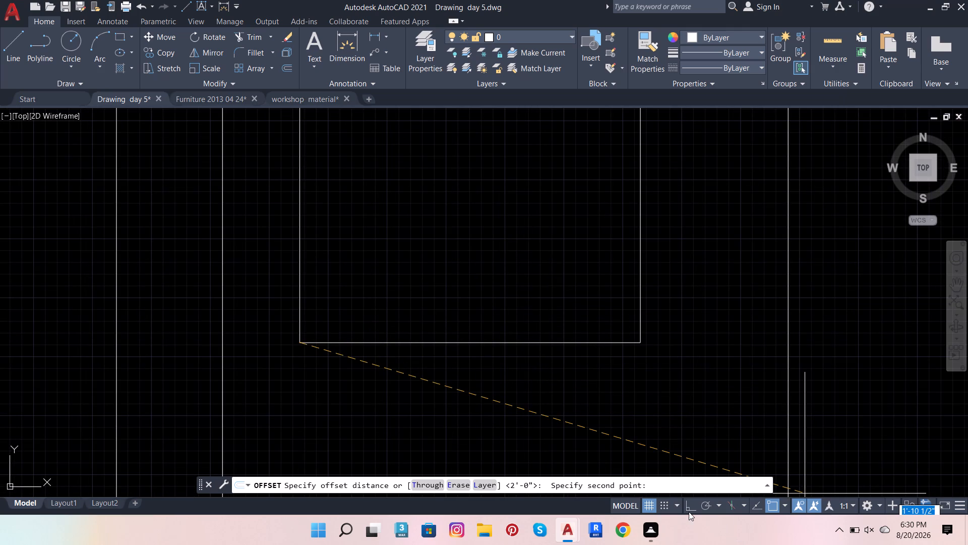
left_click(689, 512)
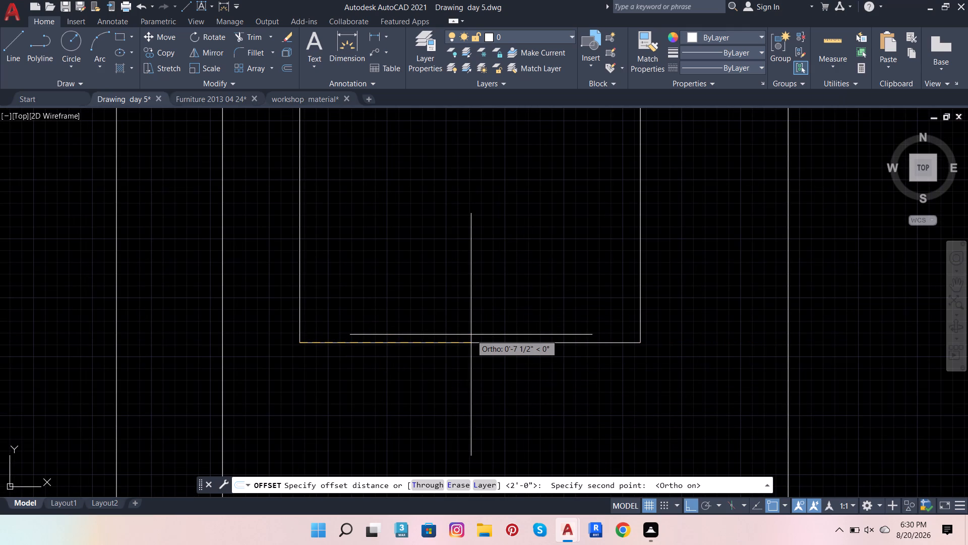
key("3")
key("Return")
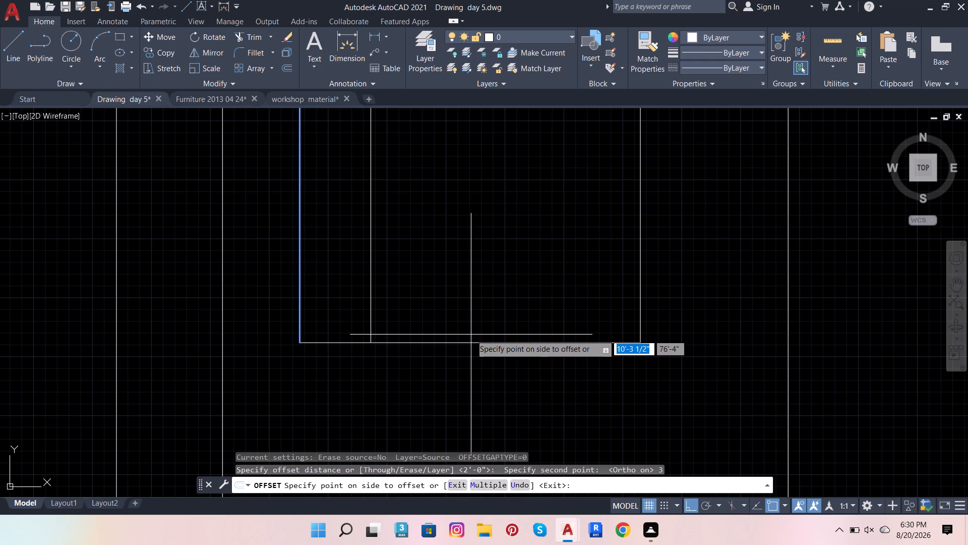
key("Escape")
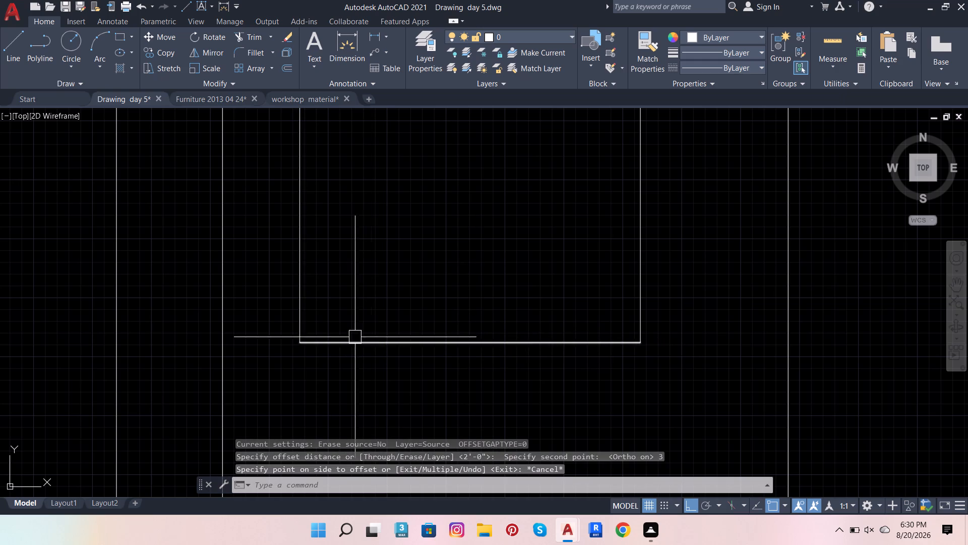
Offset the left edge line of the bedroom desk's rectangle 1 inch toward the inside of the rectangle.
left_click(303, 249)
left_click(285, 70)
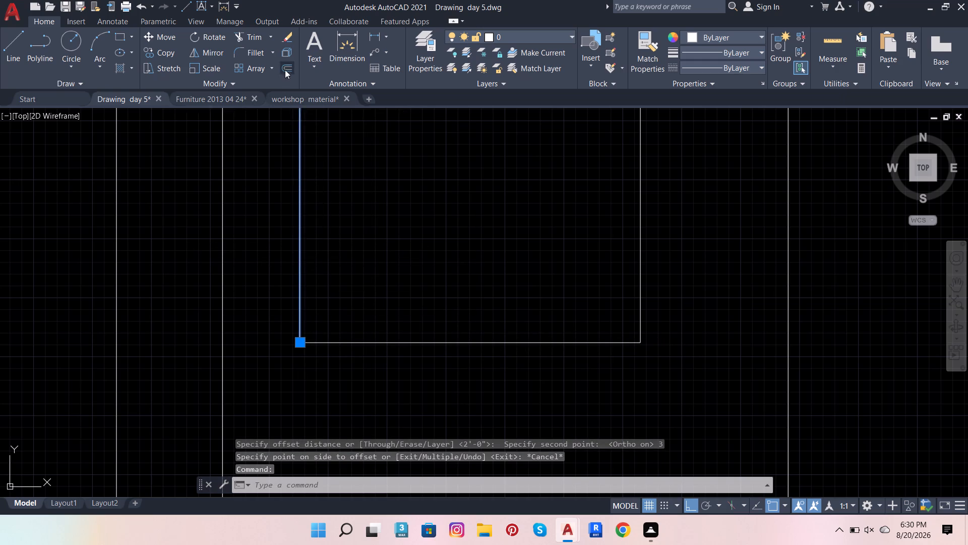
left_click(302, 338)
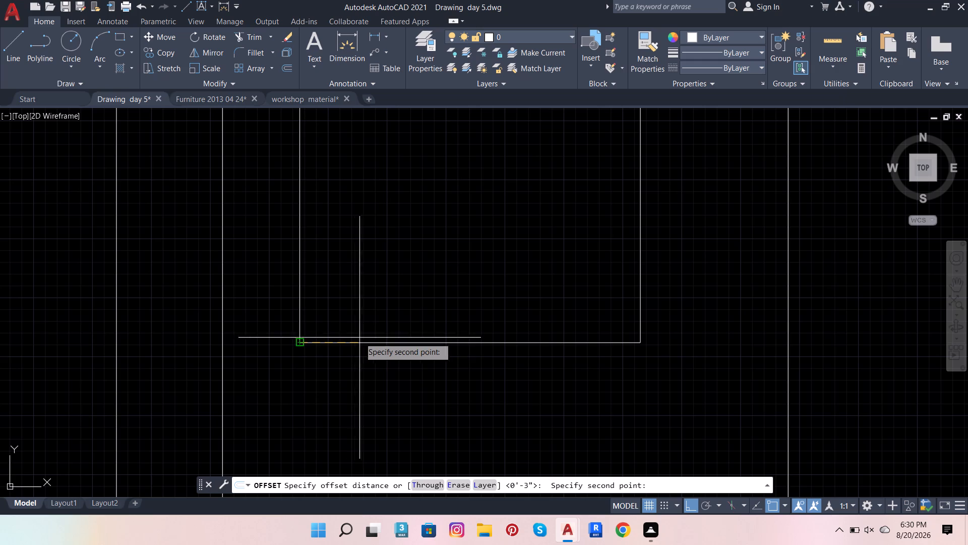
key("1")
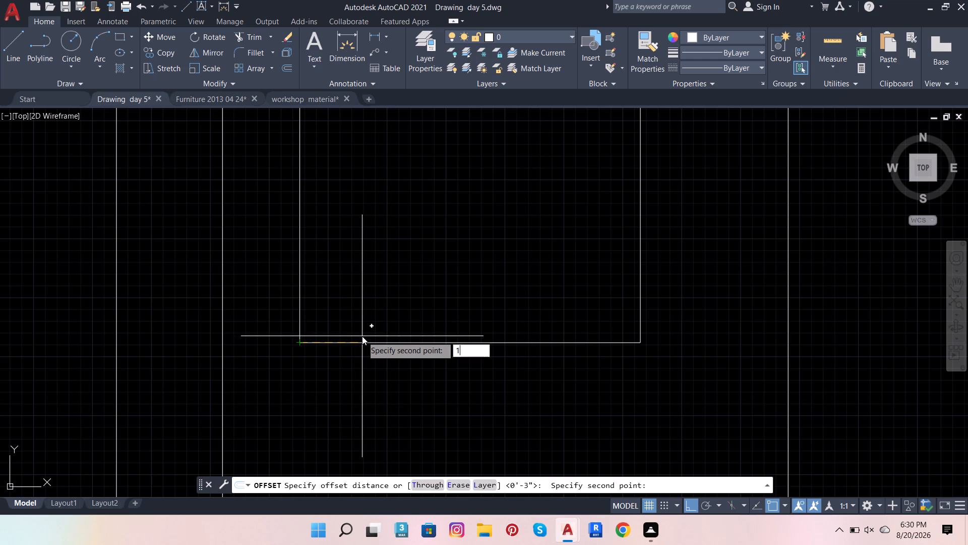
key("Return")
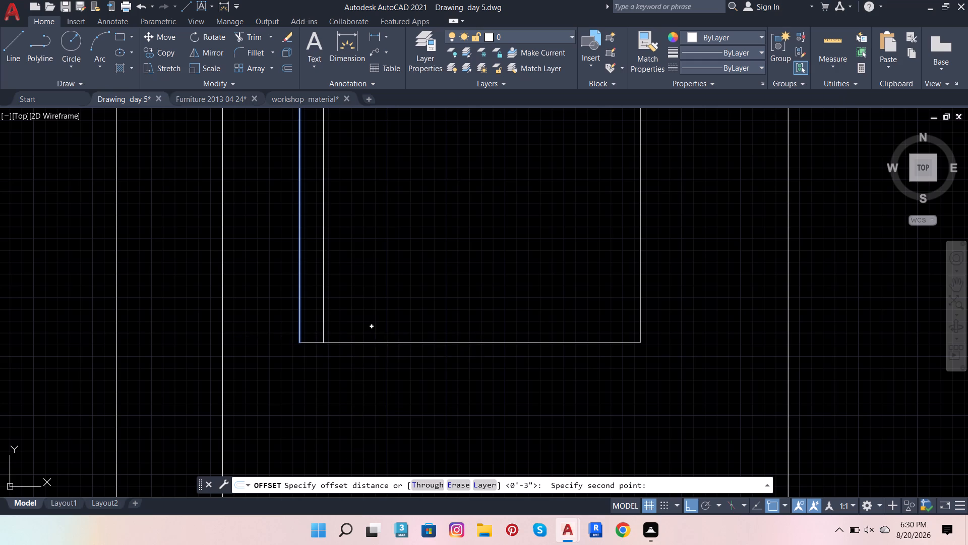
left_click(389, 314)
Draw a three-point arc between the ends of the offset line, passing through the midpoint of the desk rectangle's left edge.
scroll(432, 338, "down", 4)
scroll(398, 251, "up", 2)
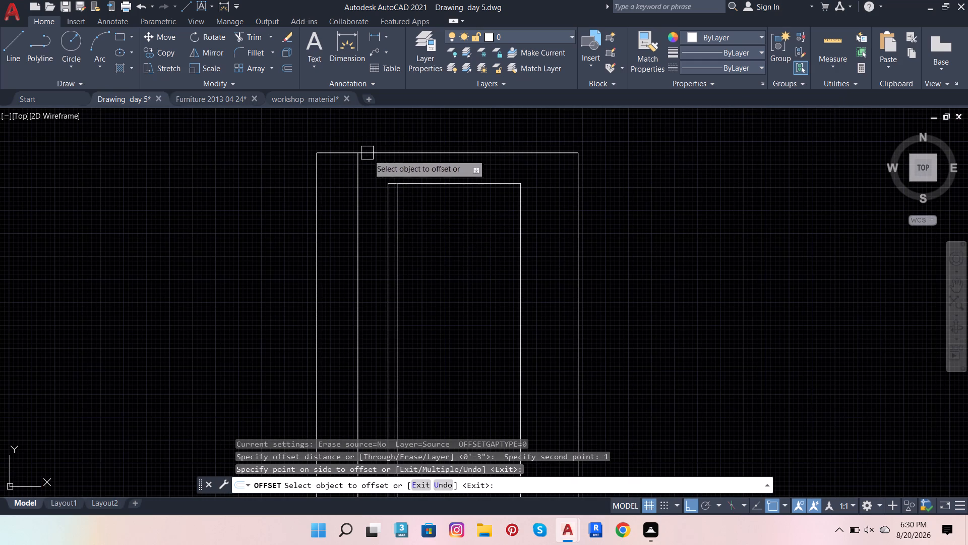
left_click(98, 46)
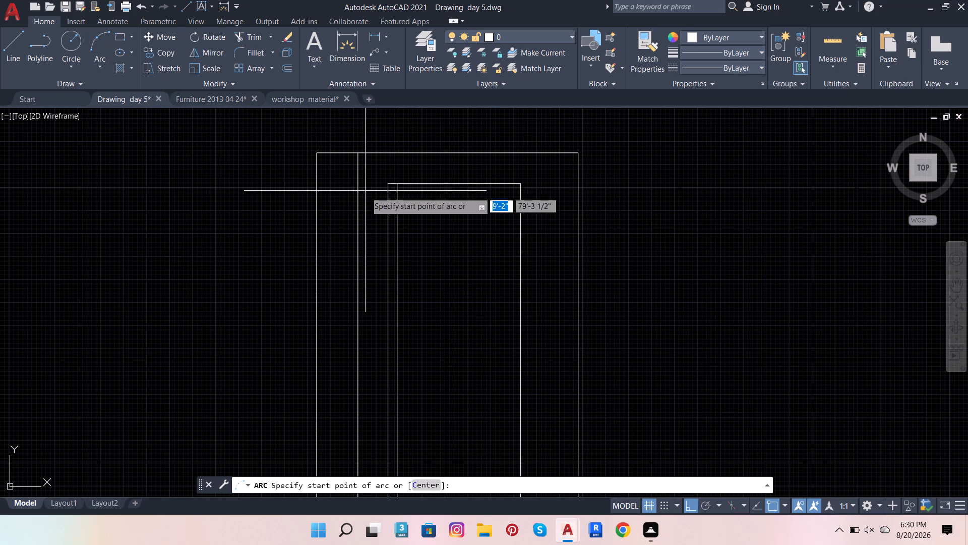
scroll(394, 190, "up", 2)
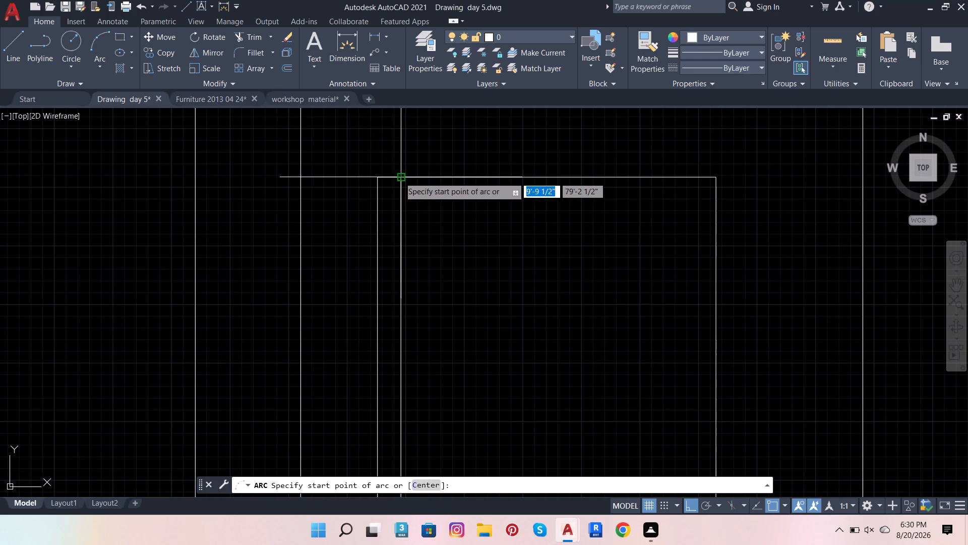
left_click(399, 177)
scroll(428, 194, "down", 3)
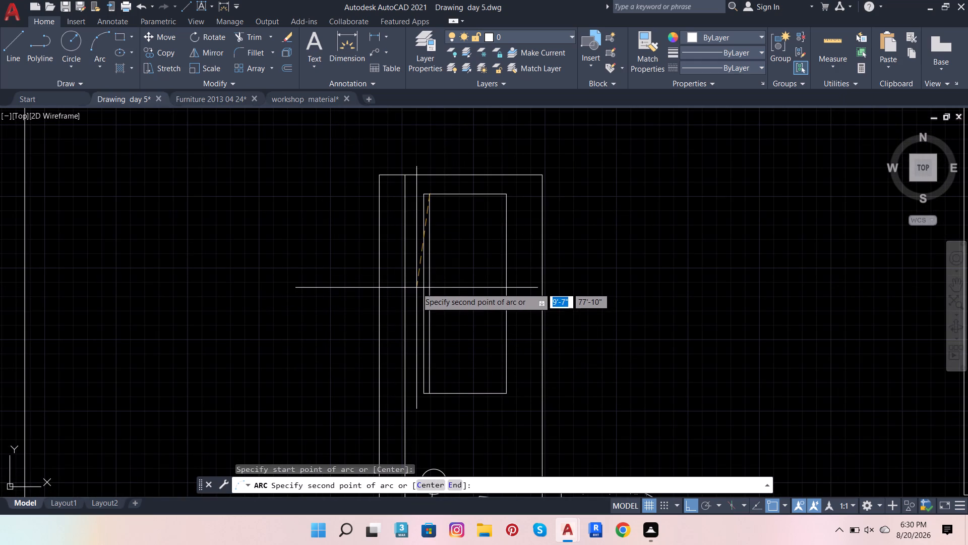
right_click_drag(416, 287, 414, 292, "shift")
left_click(455, 296)
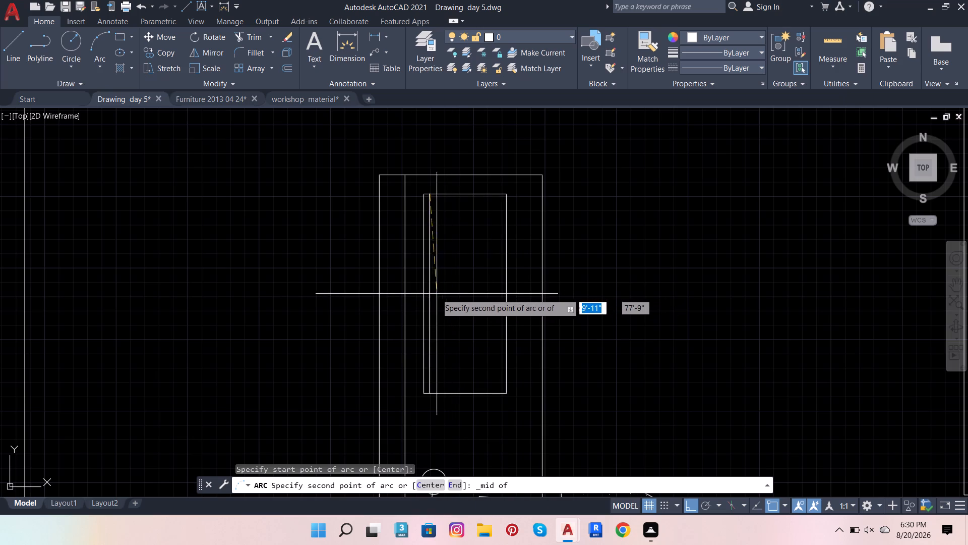
left_click(426, 293)
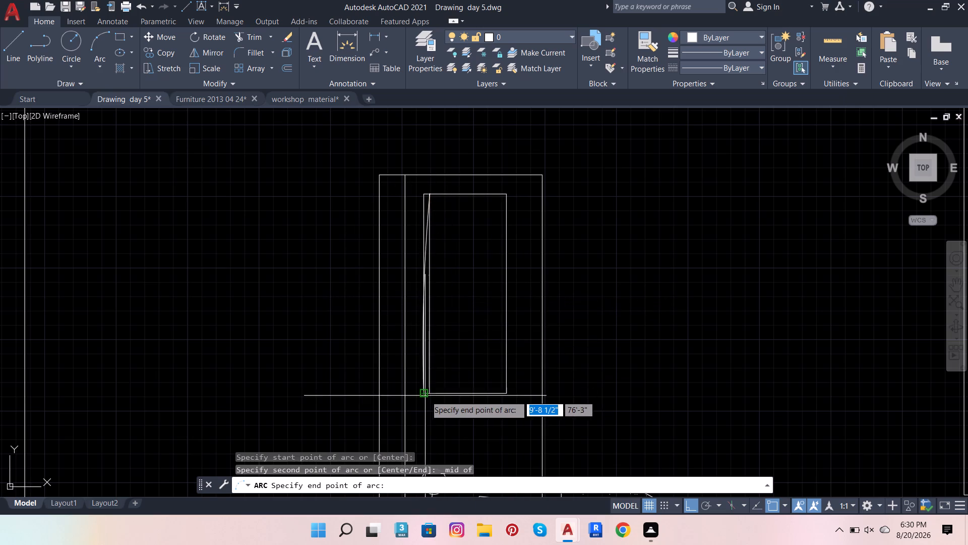
scroll(432, 393, "up", 2)
left_click(420, 395)
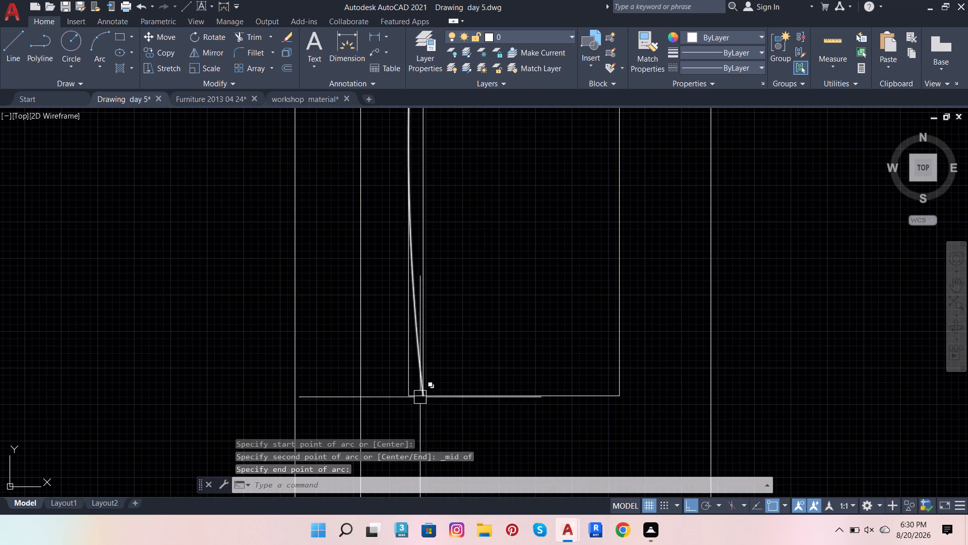
Erase the four edge lines of the bedroom desk's rectangle, keeping the arc and the offset line.
scroll(479, 454, "down", 2)
scroll(463, 239, "up", 2)
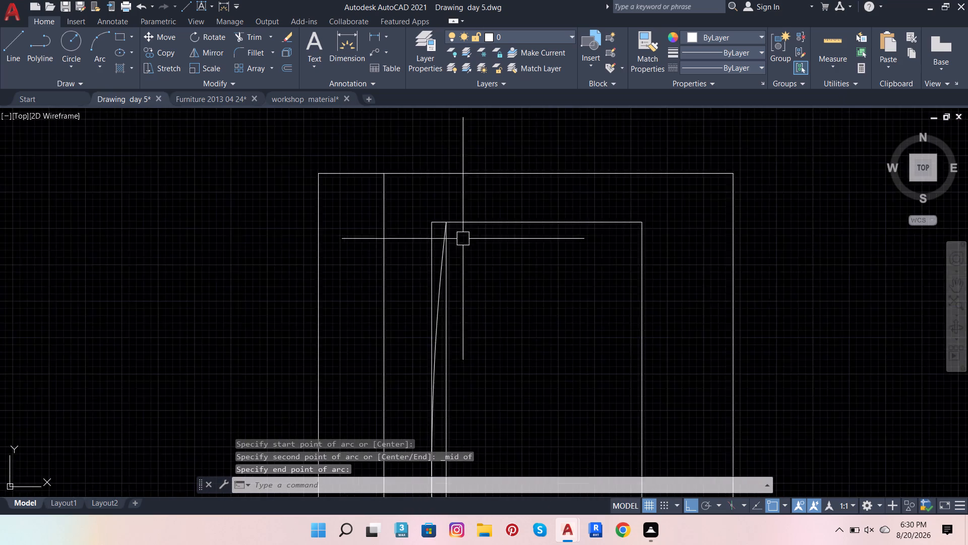
scroll(463, 239, "up", 1)
left_click(409, 240)
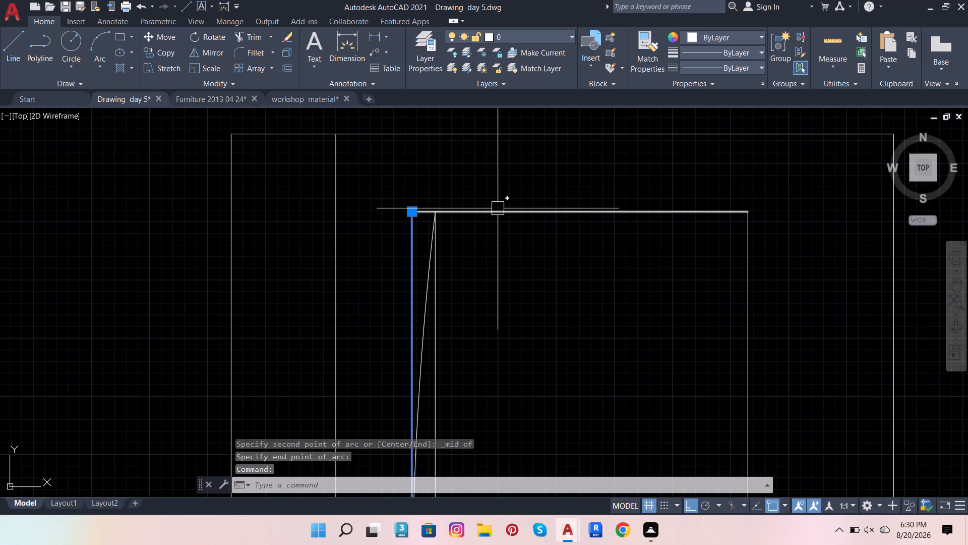
left_click(499, 209)
left_click(440, 394)
scroll(540, 321, "down", 3)
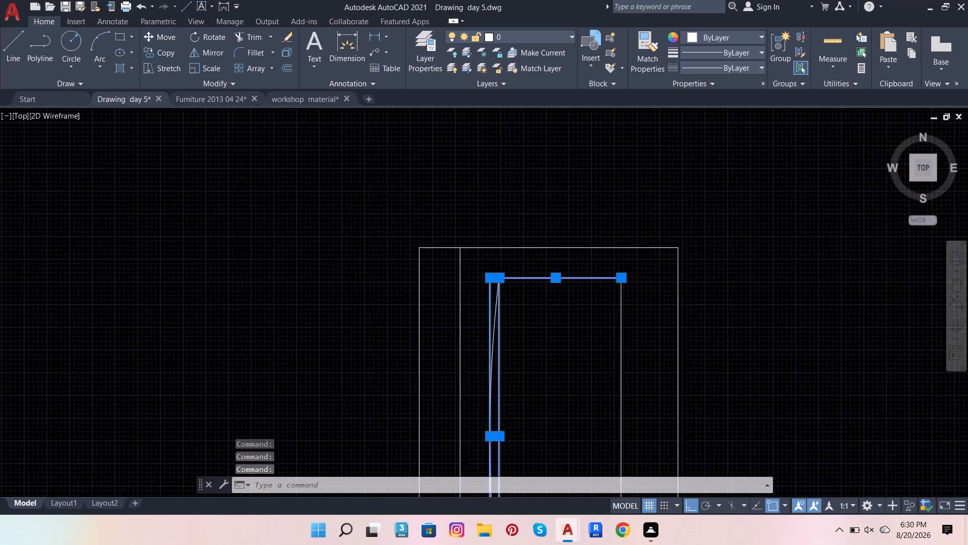
left_click(593, 407)
scroll(601, 314, "down", 3)
scroll(601, 386, "up", 1)
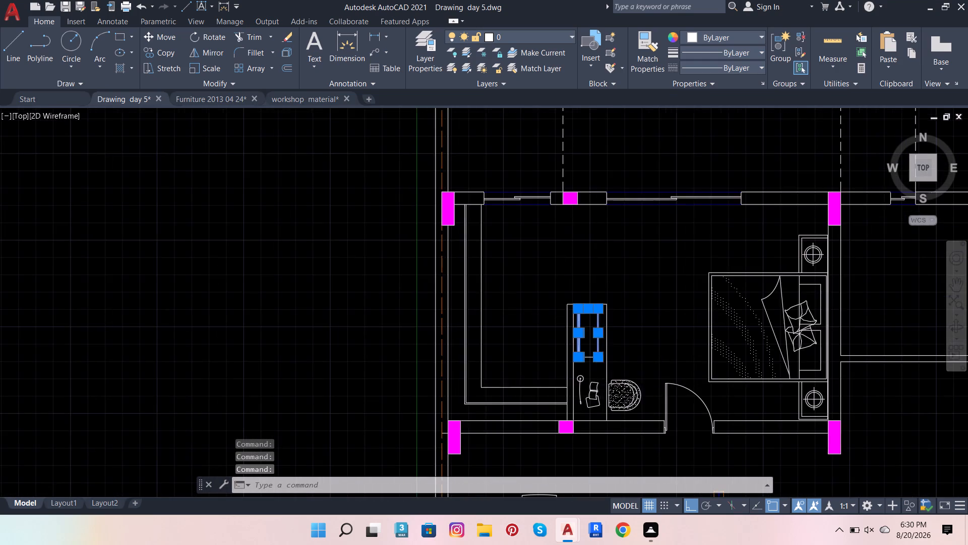
scroll(601, 386, "up", 1)
scroll(568, 308, "up", 4)
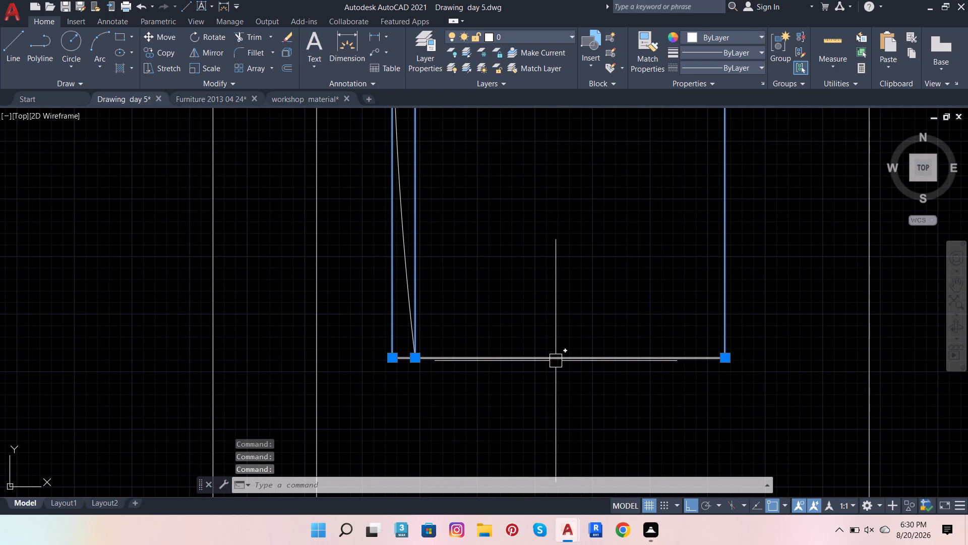
left_click(556, 361)
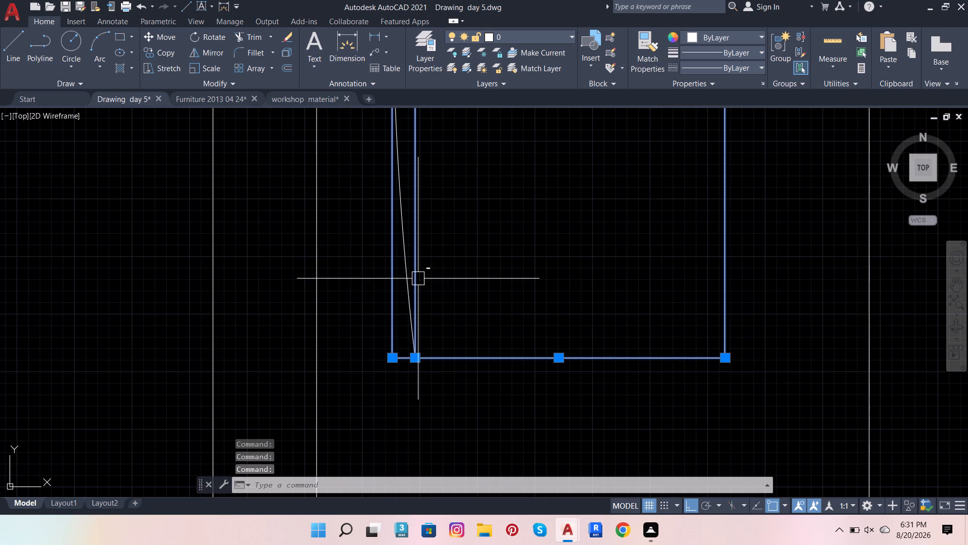
left_click(415, 269, "shift")
scroll(478, 336, "down", 2)
scroll(488, 384, "down", 1)
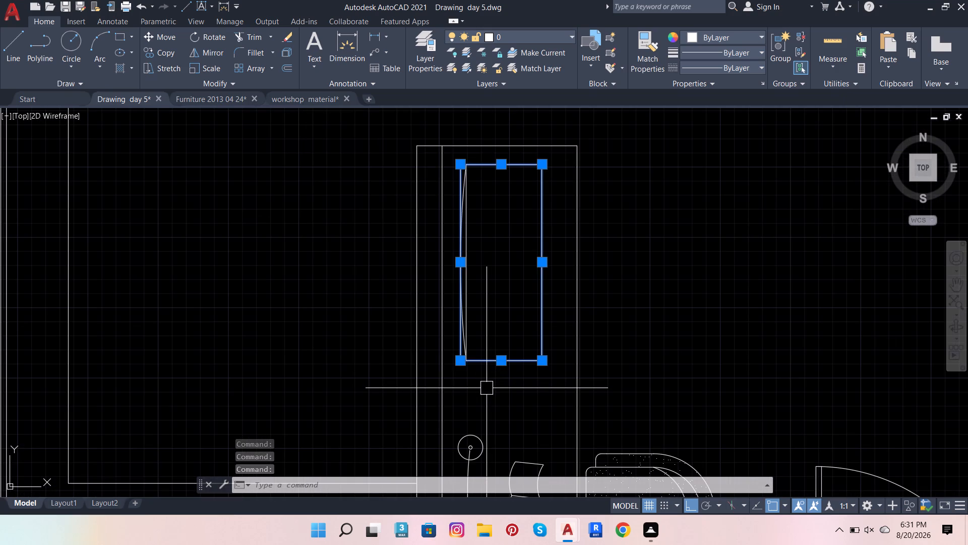
key("Delete")
Draw a tiny circle just below the lower tip where the arc and line meet, with its edge touching the tip.
scroll(452, 340, "up", 2)
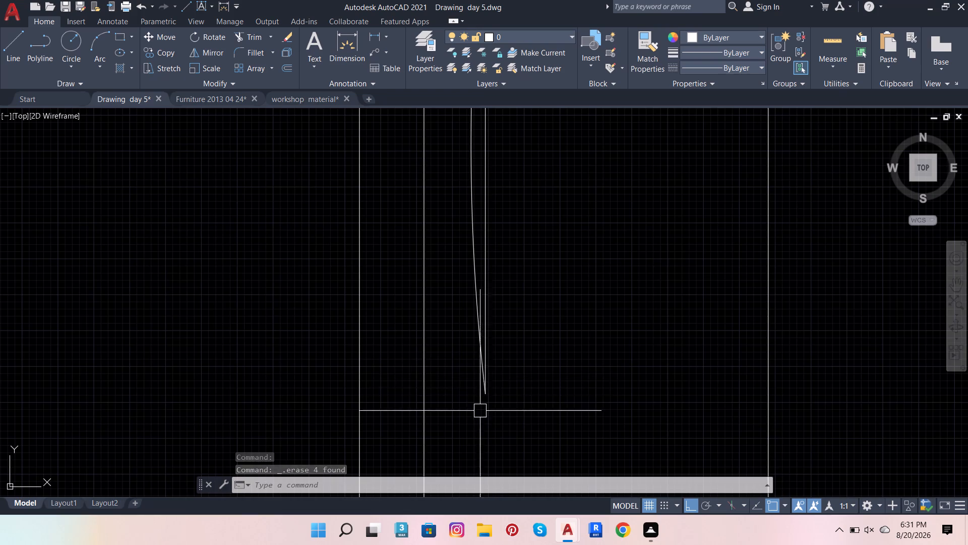
scroll(476, 415, "up", 3)
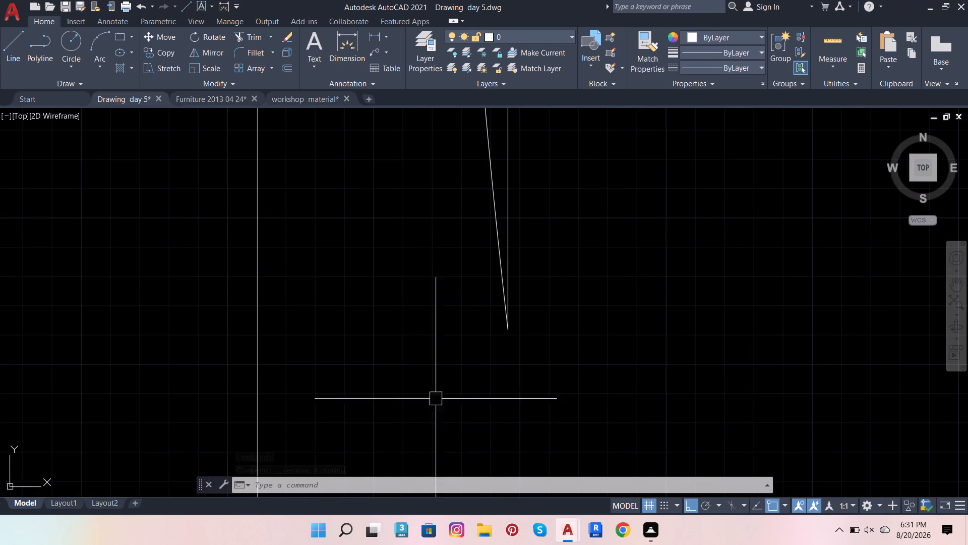
left_click(74, 47)
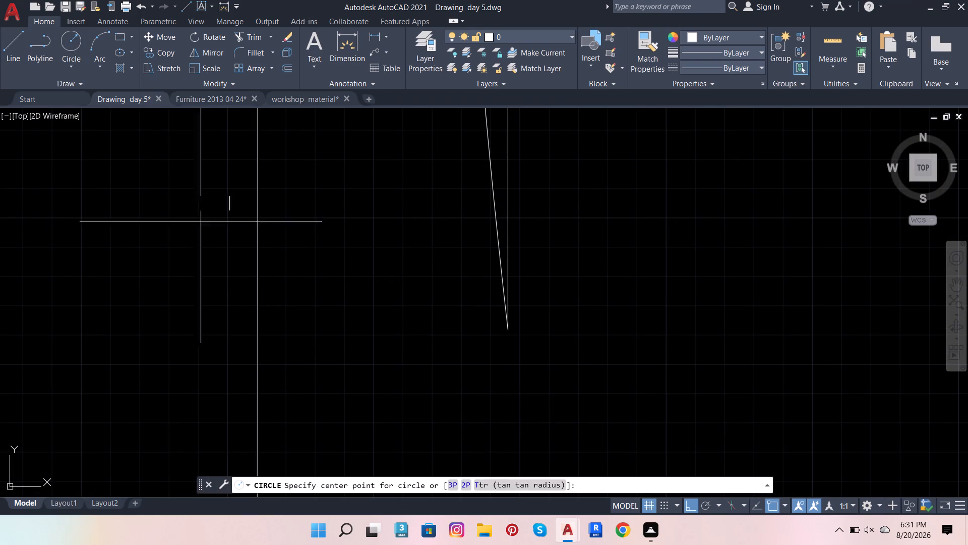
left_click(509, 346)
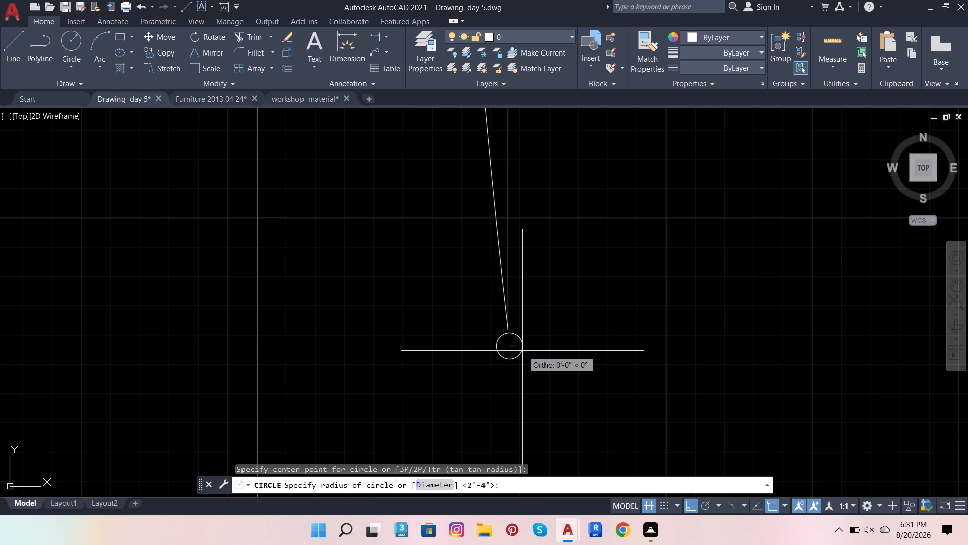
left_click(526, 358)
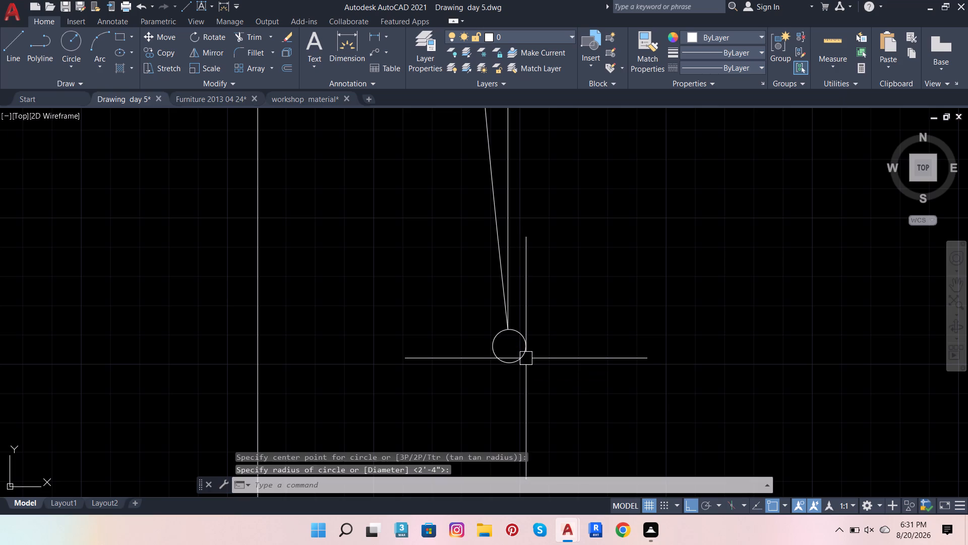
Mirror the tiny circle to the upper tip about a horizontal axis through the line's midpoint, keeping the source circle.
scroll(529, 372, "down", 2)
scroll(524, 363, "up", 3)
left_click_drag(471, 328, 479, 337)
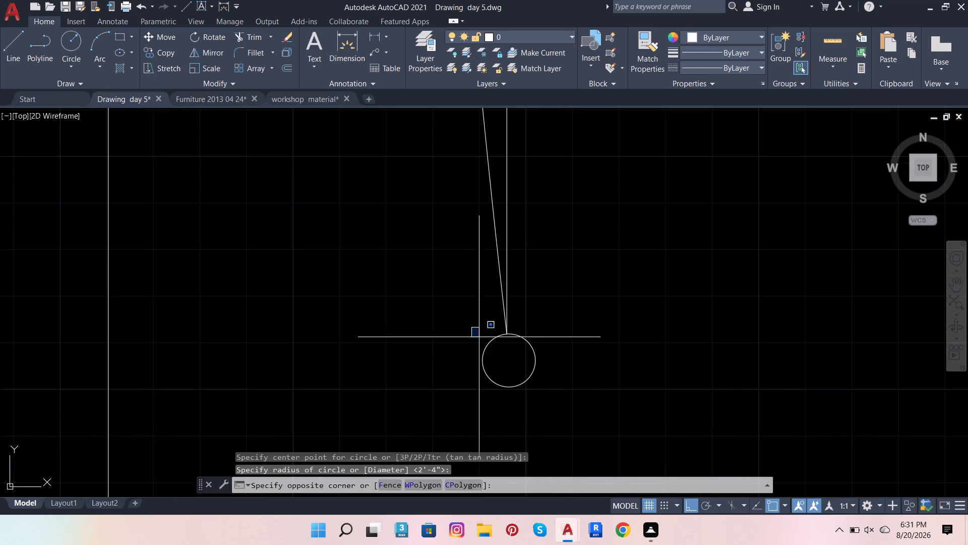
left_click(579, 426)
scroll(36, 220, "down", 2)
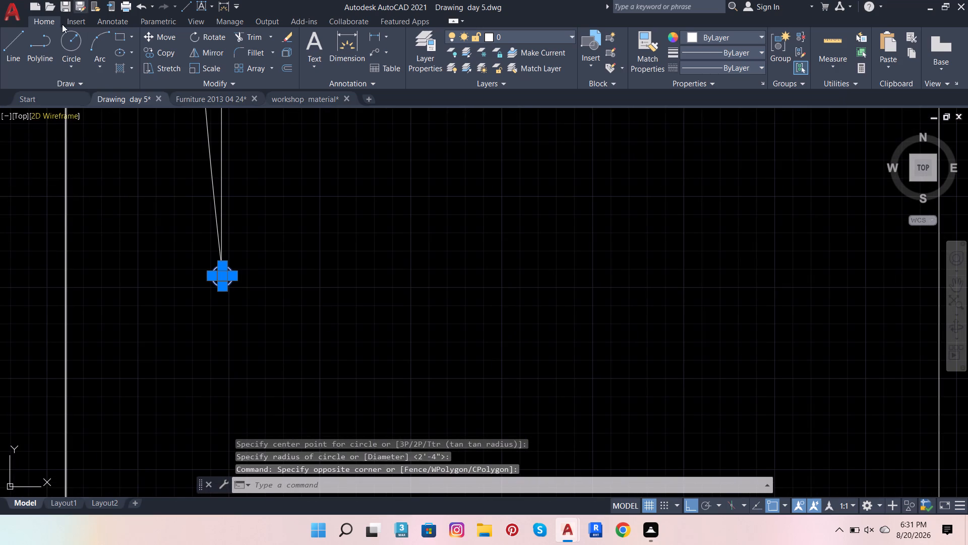
left_click(202, 56)
scroll(374, 255, "down", 2)
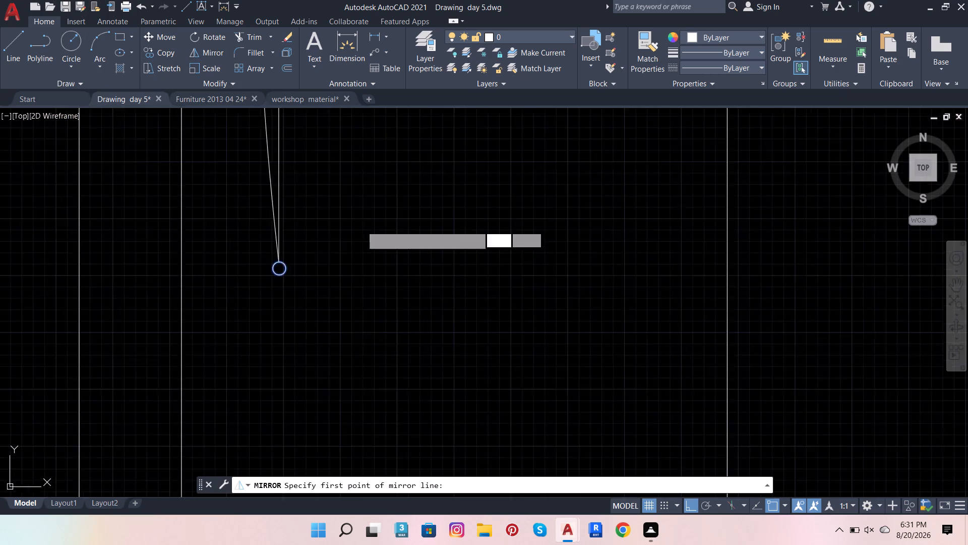
scroll(376, 259, "down", 1)
scroll(339, 301, "down", 3)
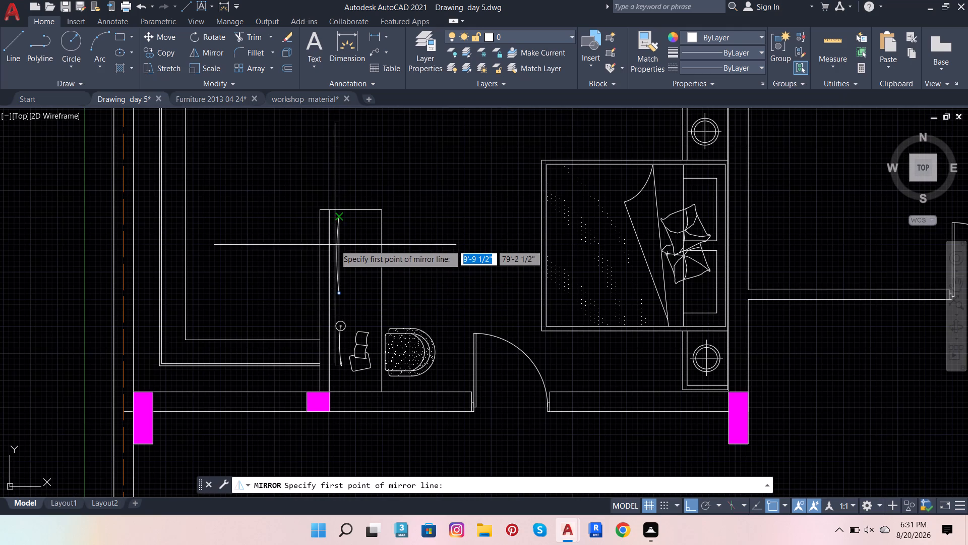
right_click(340, 253, "shift")
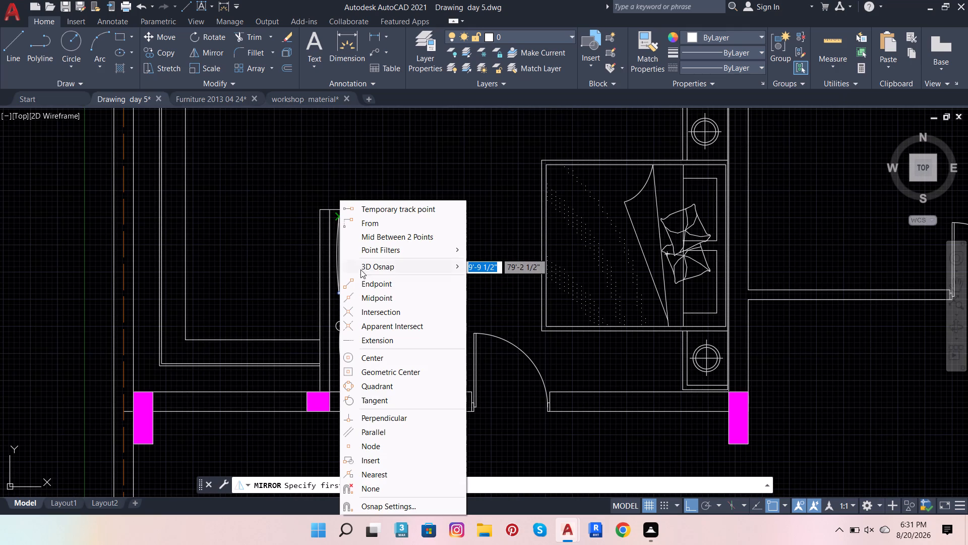
left_click(384, 297)
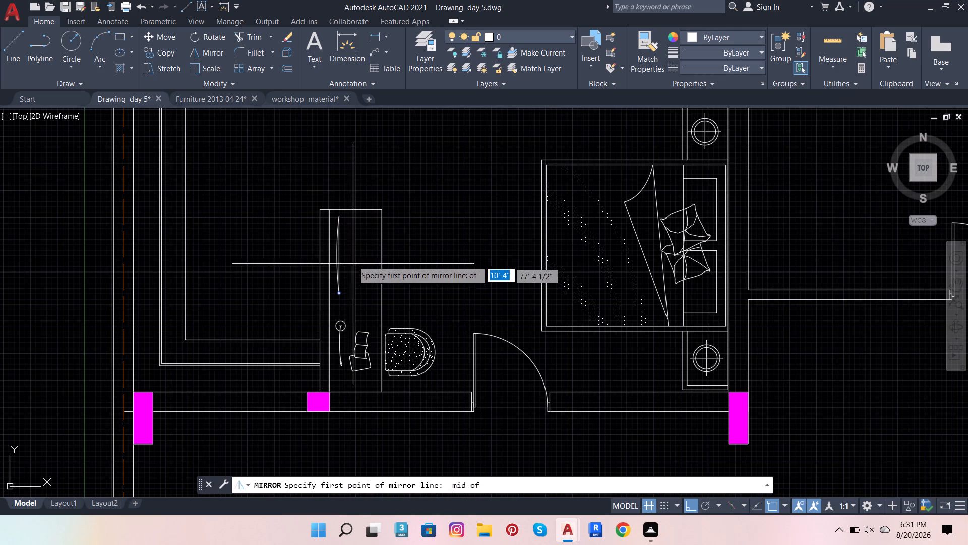
left_click(340, 254)
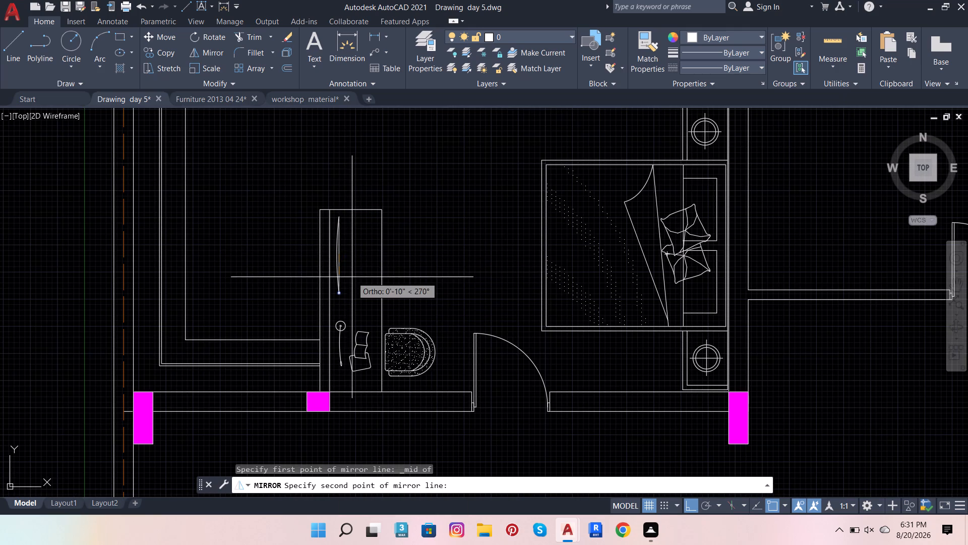
left_click(354, 240)
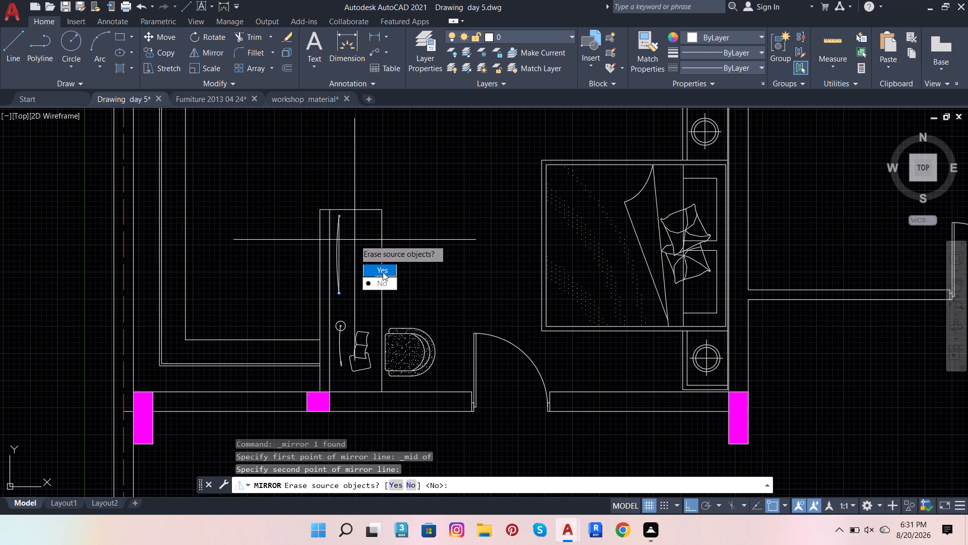
left_click_drag(382, 281, 354, 240)
With Ortho off, draw a slanted line across the upper tiny circle from the arc's tip to the circle's far side.
scroll(327, 201, "up", 4)
scroll(388, 268, "up", 2)
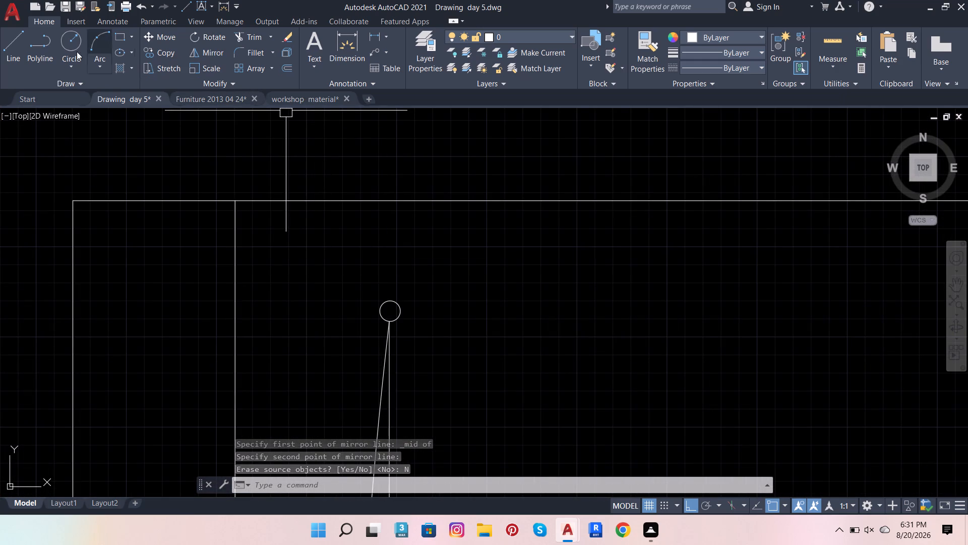
left_click(8, 52)
scroll(385, 304, "up", 2)
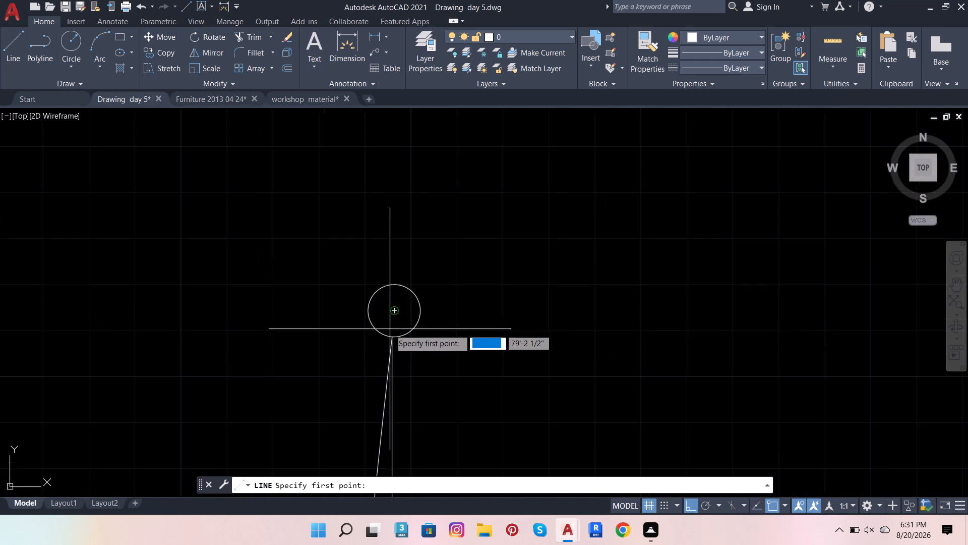
scroll(390, 329, "up", 1)
left_click(392, 341)
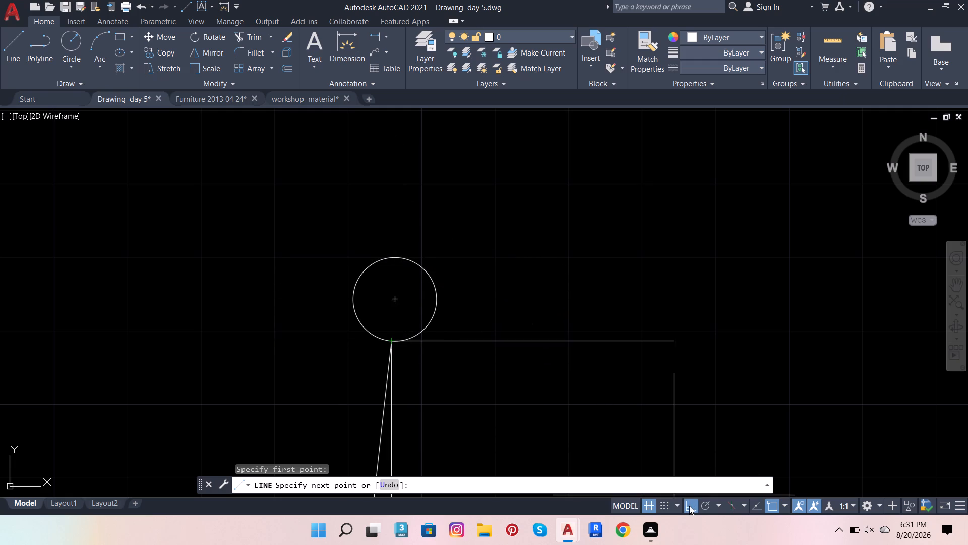
left_click(689, 506)
left_click(405, 255)
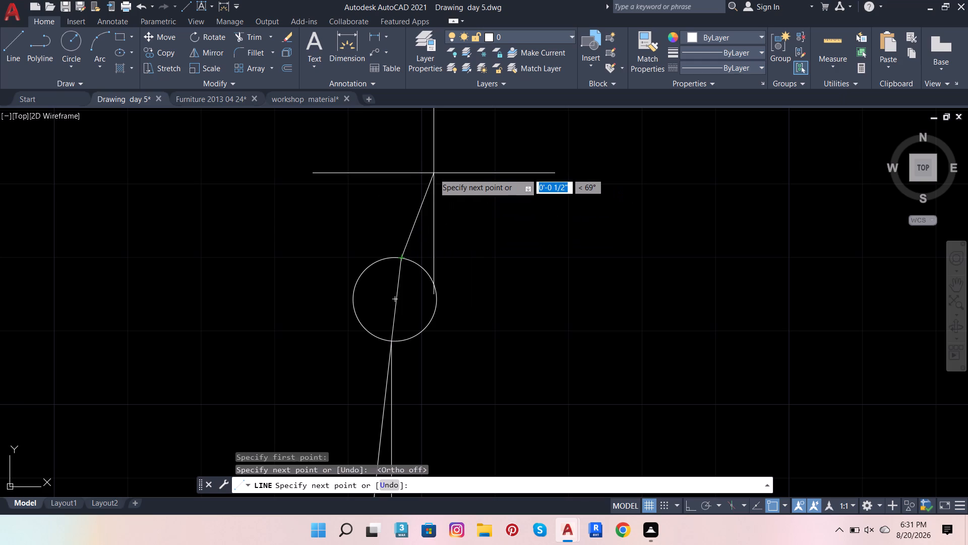
key("Escape")
key("grave")
Trim the upper tiny circle at the slanted line, removing its right half and keeping the half on the arc's bulging side.
left_click(428, 314)
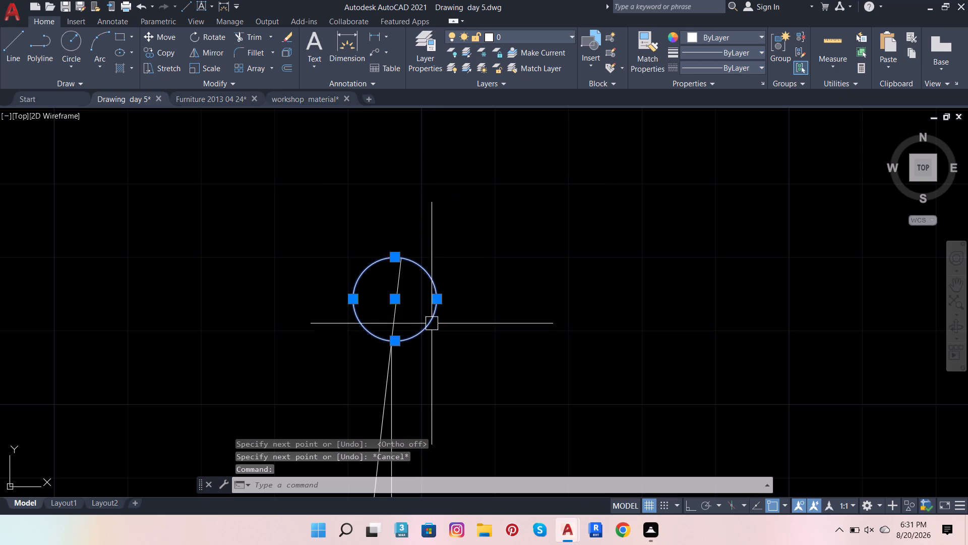
double_click(432, 323)
key("Escape")
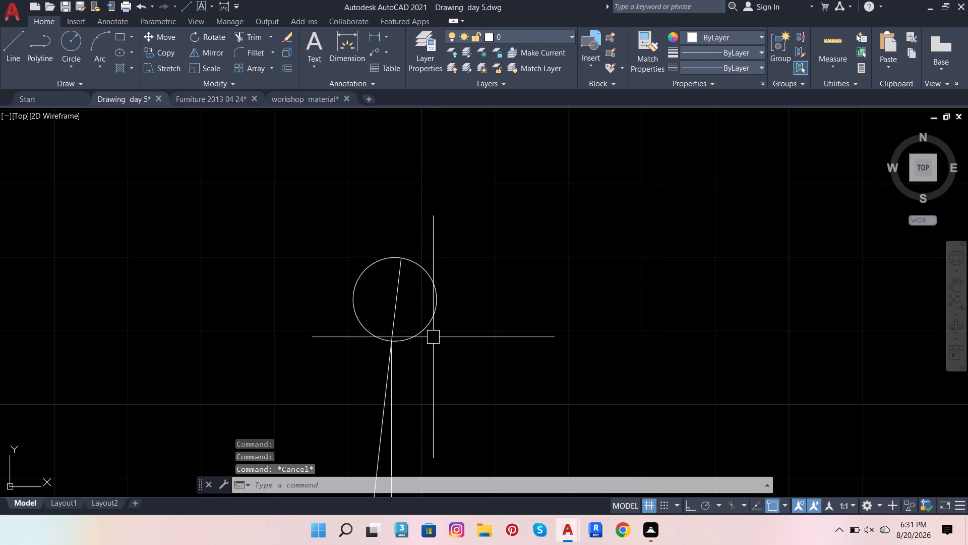
left_click(432, 334)
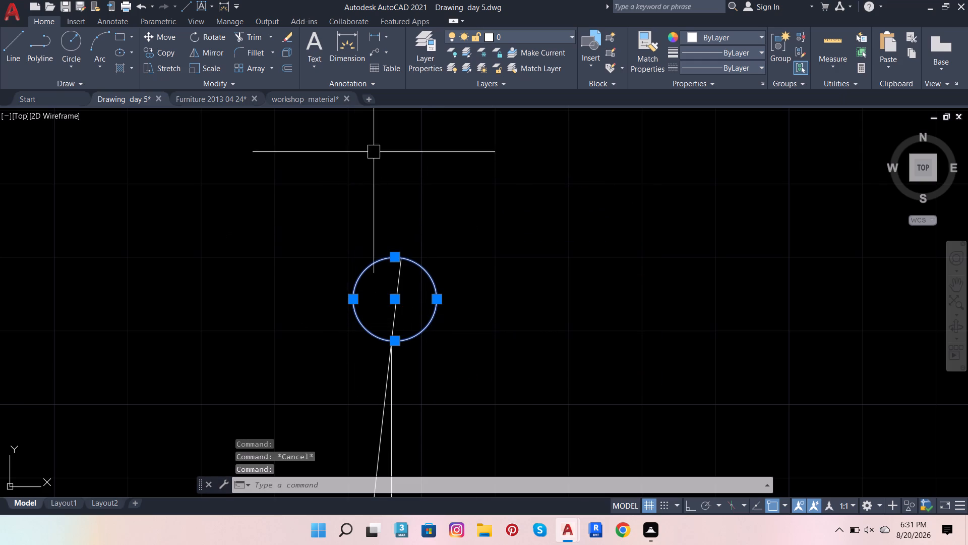
left_click(264, 34)
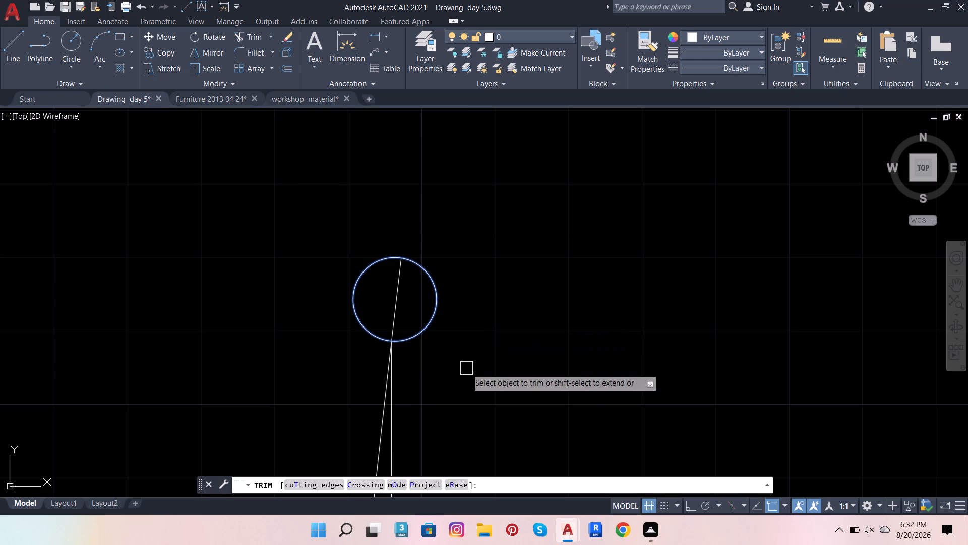
key("Escape")
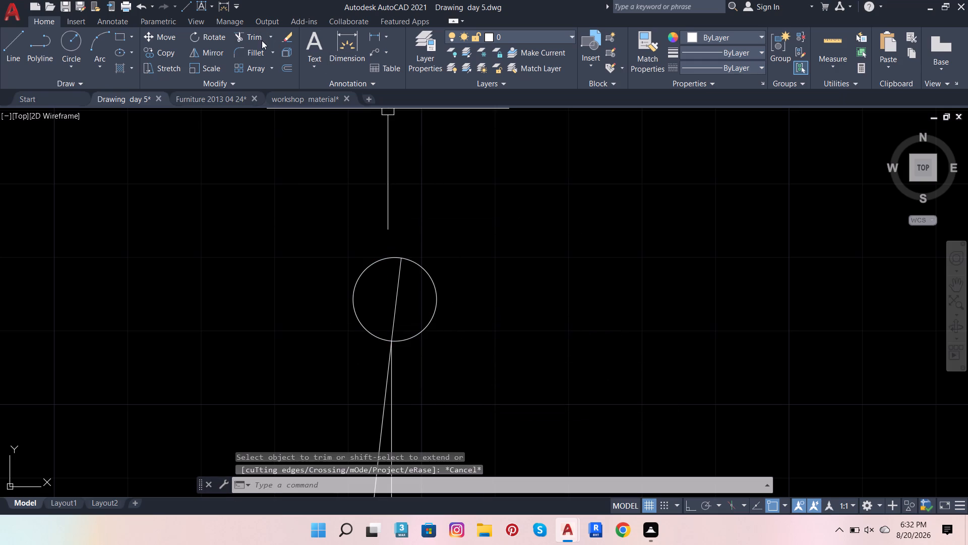
left_click(243, 37)
left_click(432, 326)
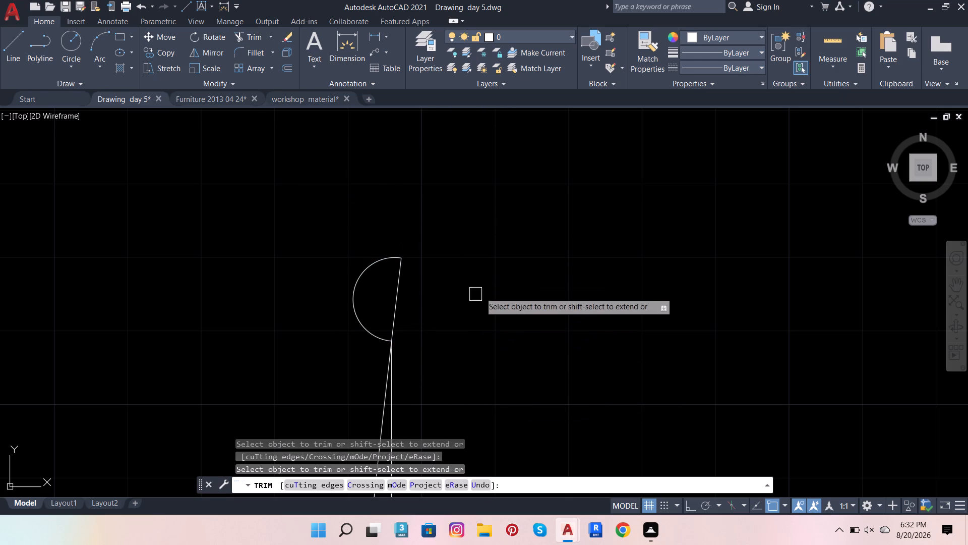
scroll(520, 284, "down", 5)
key("grave")
key("grave")
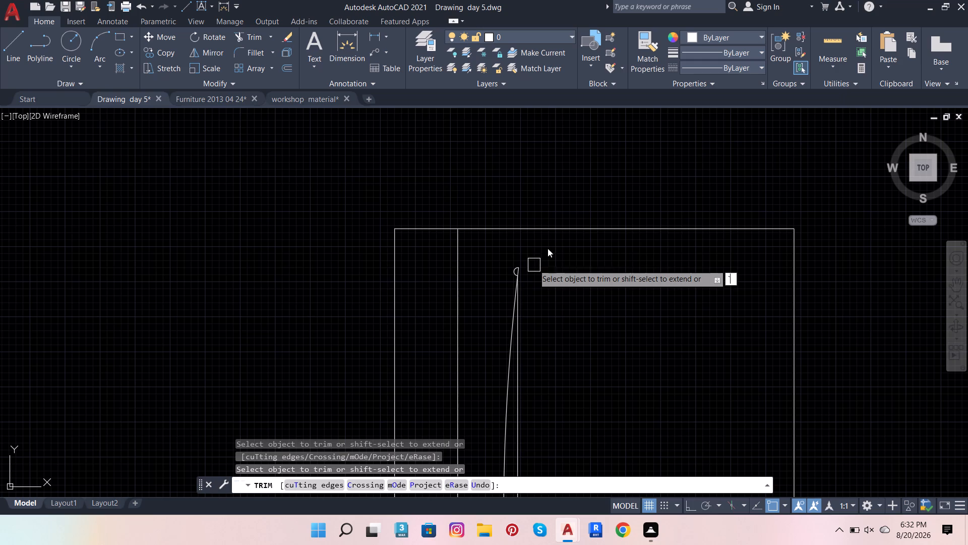
key("Escape")
Draw a slanted line across the lower tiny circle from the arc's lower tip to the circle's far side.
scroll(511, 354, "down", 5)
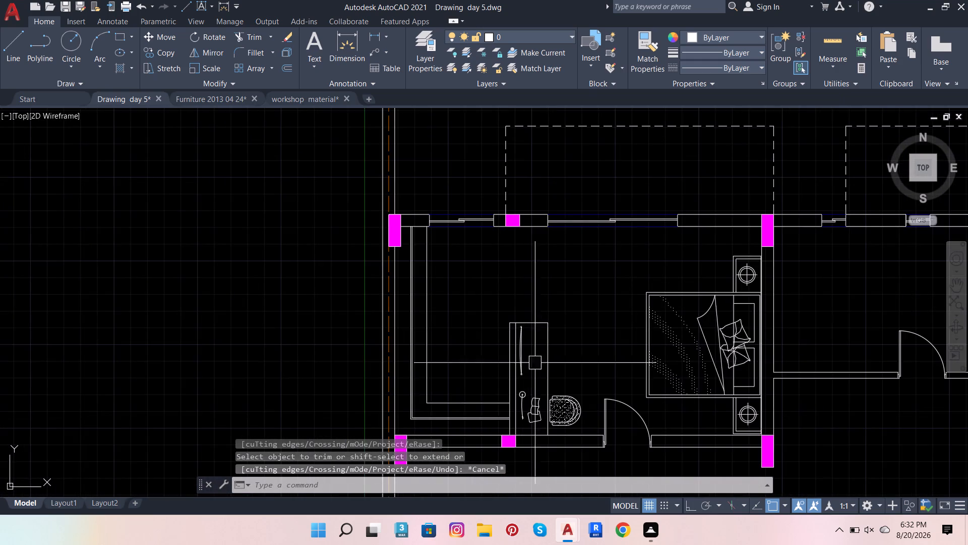
scroll(531, 419, "up", 1)
scroll(517, 352, "up", 8)
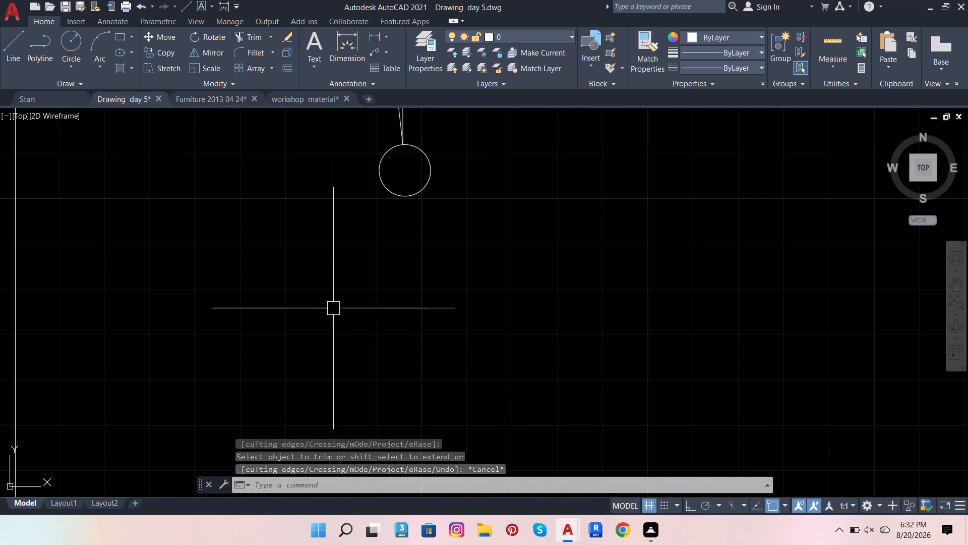
left_click(16, 40)
scroll(399, 166, "up", 1)
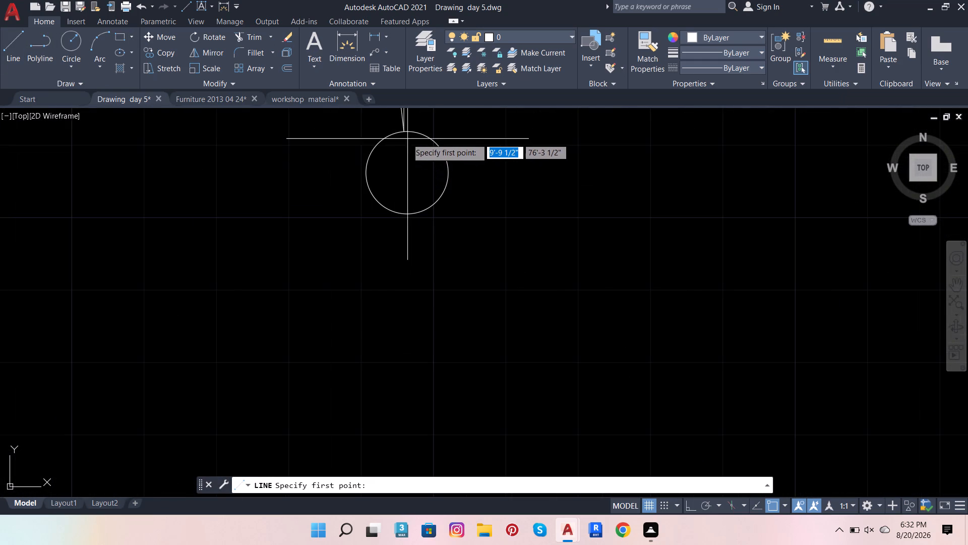
left_click(404, 131)
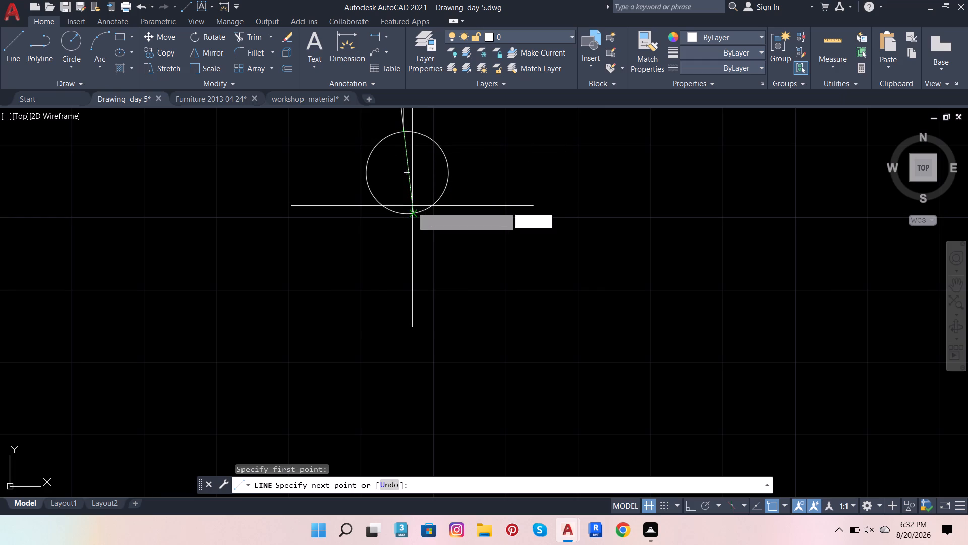
left_click(414, 215)
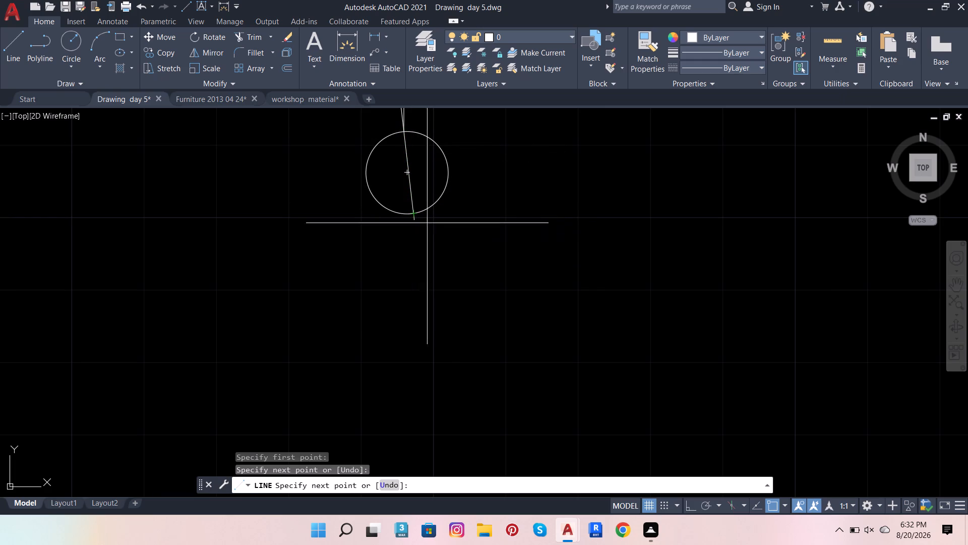
key("Escape")
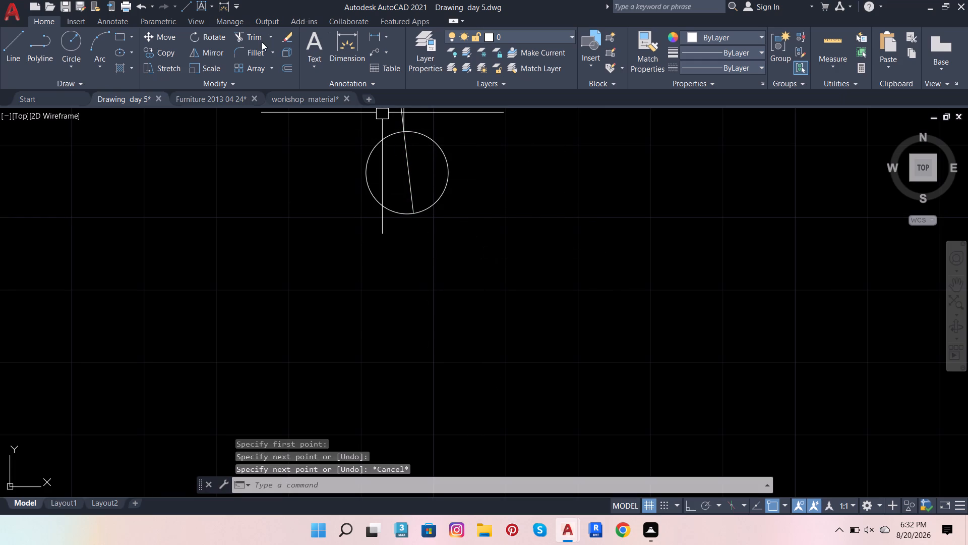
Trim the lower tiny circle at its slanted line, removing the right half.
left_click_drag(250, 39, 257, 44)
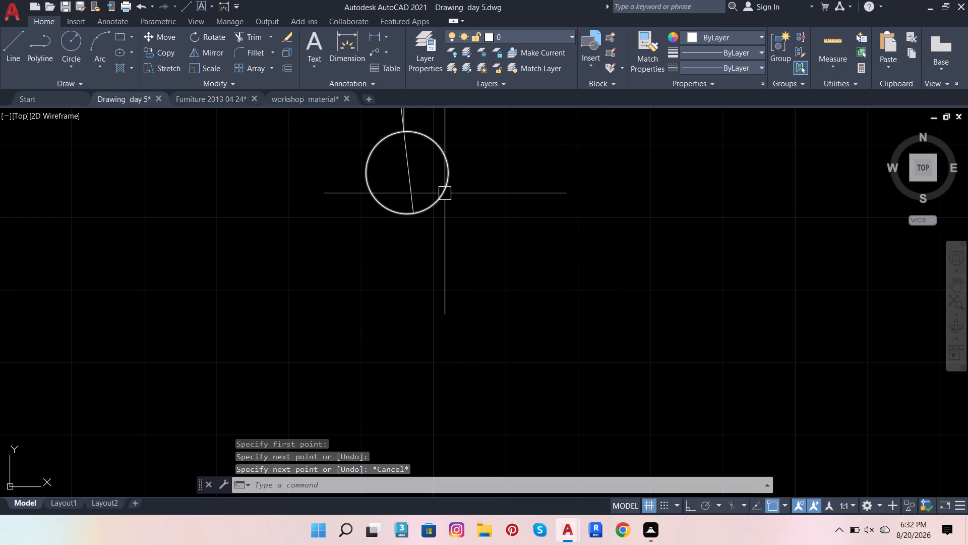
key("Escape")
key("Escape")
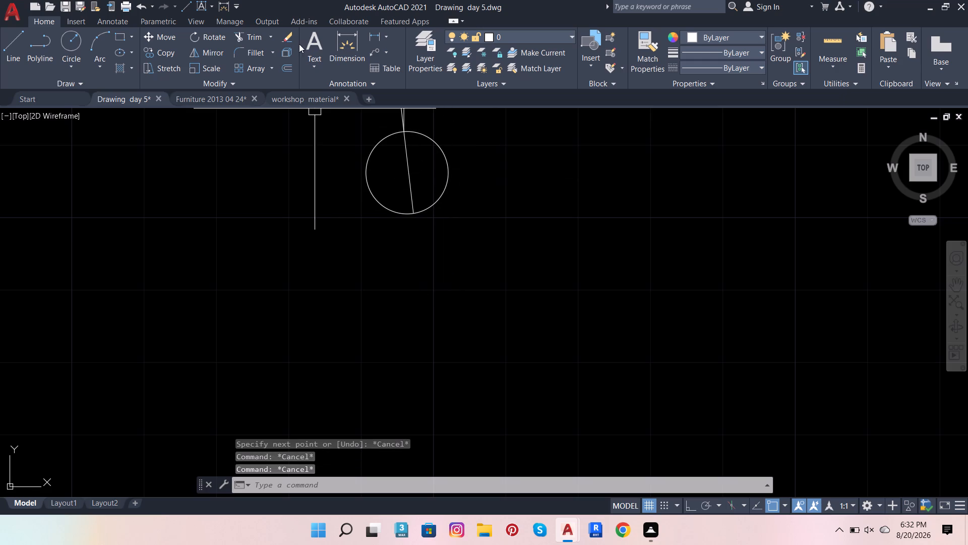
left_click(245, 37)
left_click(436, 145)
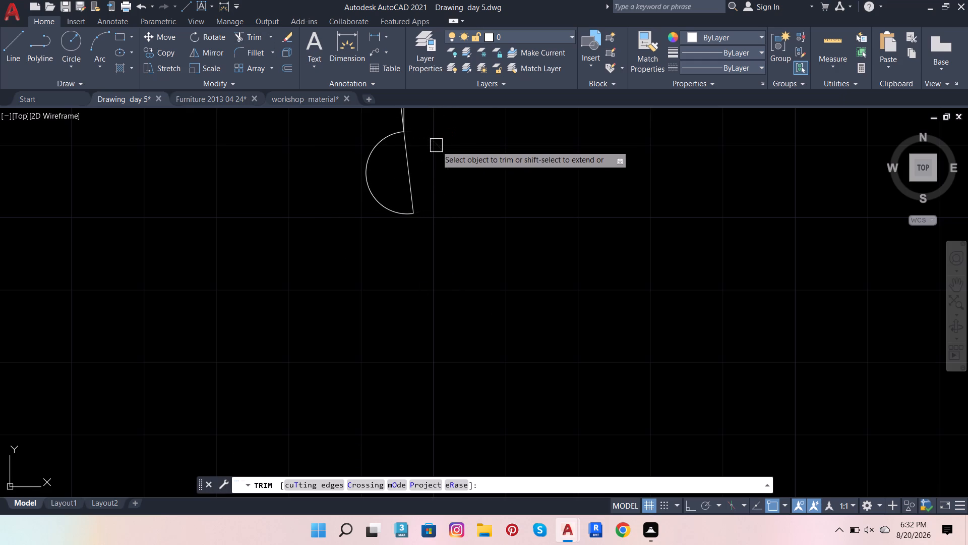
scroll(475, 271, "down", 2)
key("Escape")
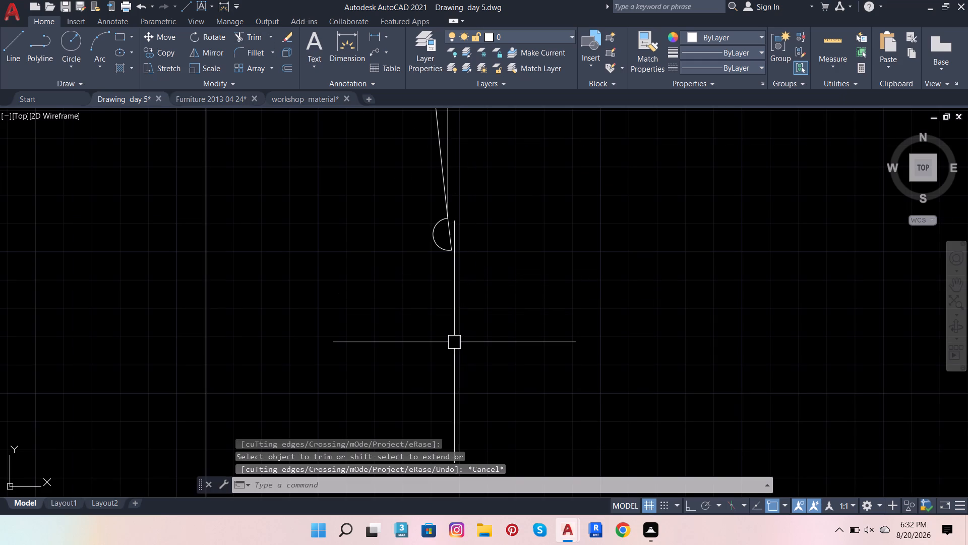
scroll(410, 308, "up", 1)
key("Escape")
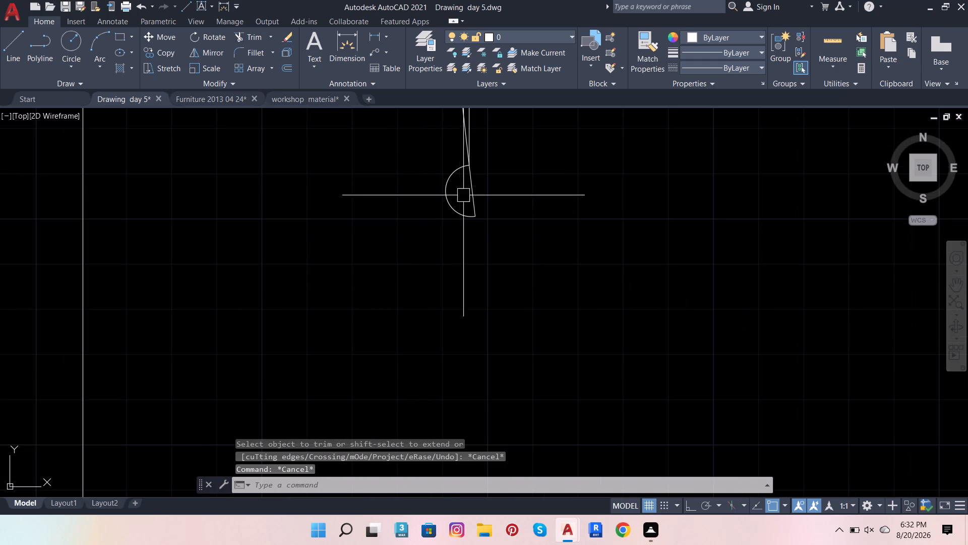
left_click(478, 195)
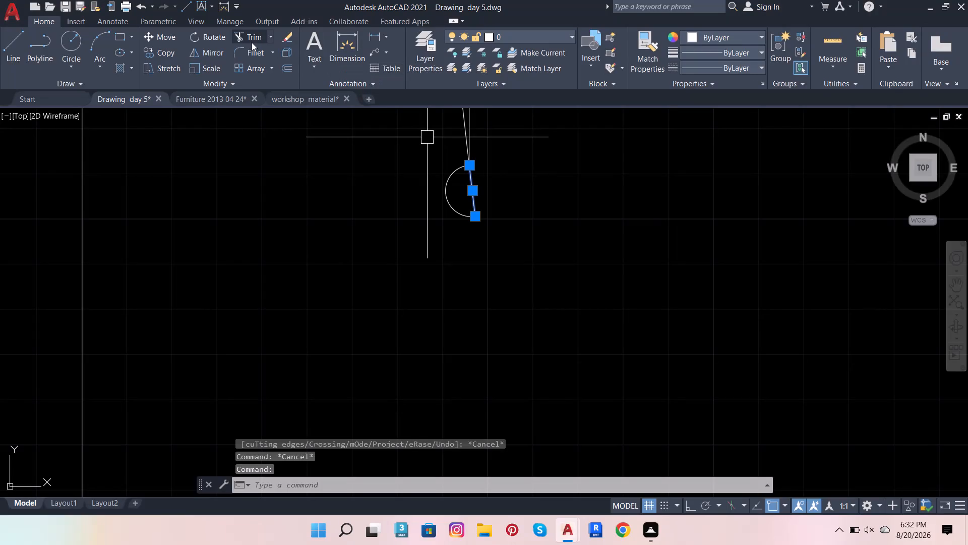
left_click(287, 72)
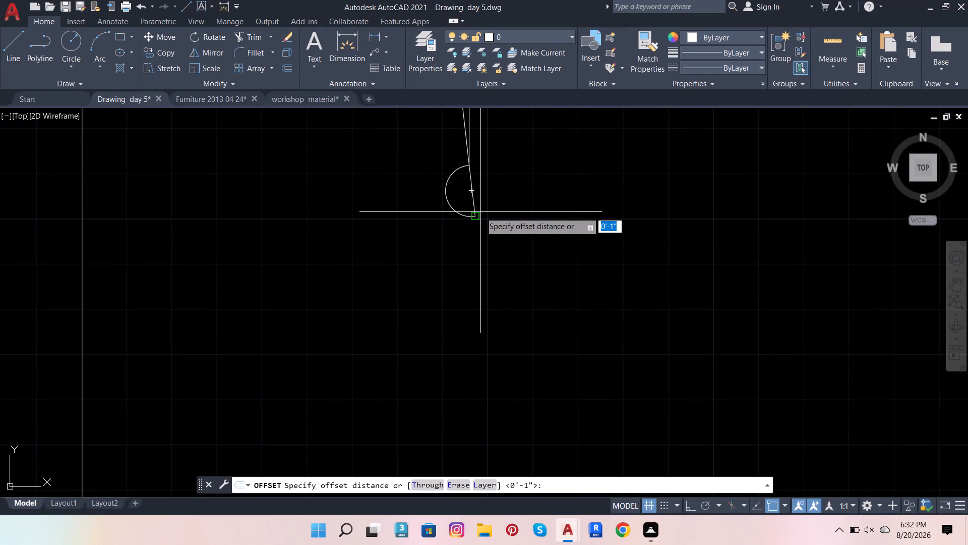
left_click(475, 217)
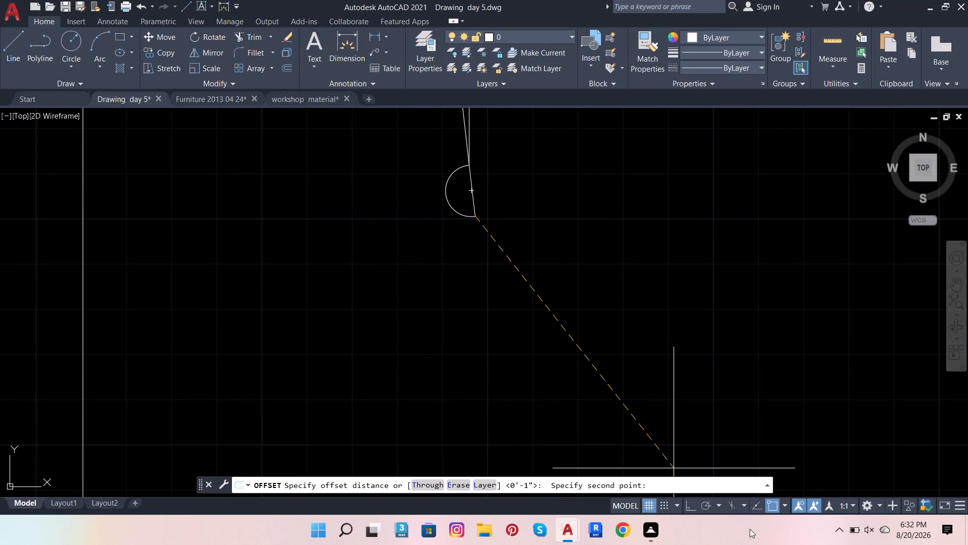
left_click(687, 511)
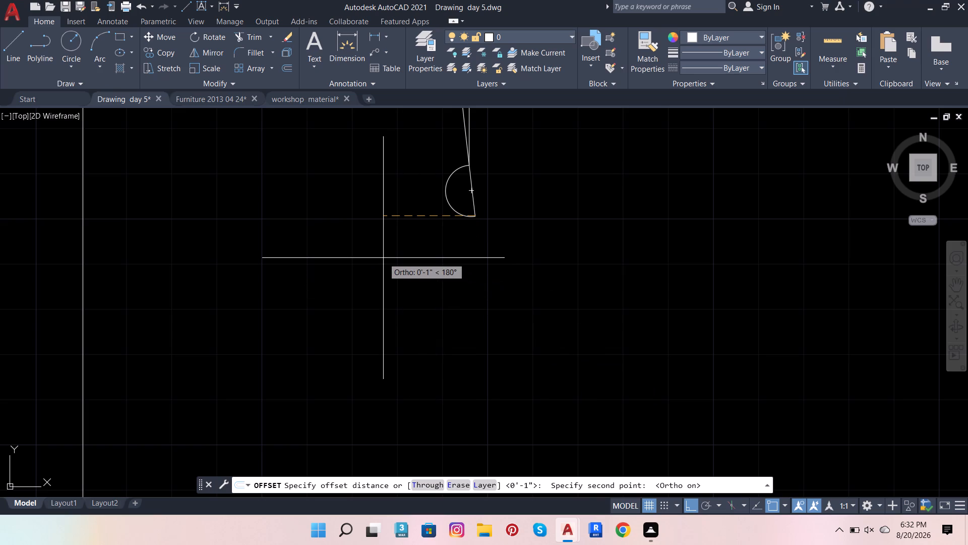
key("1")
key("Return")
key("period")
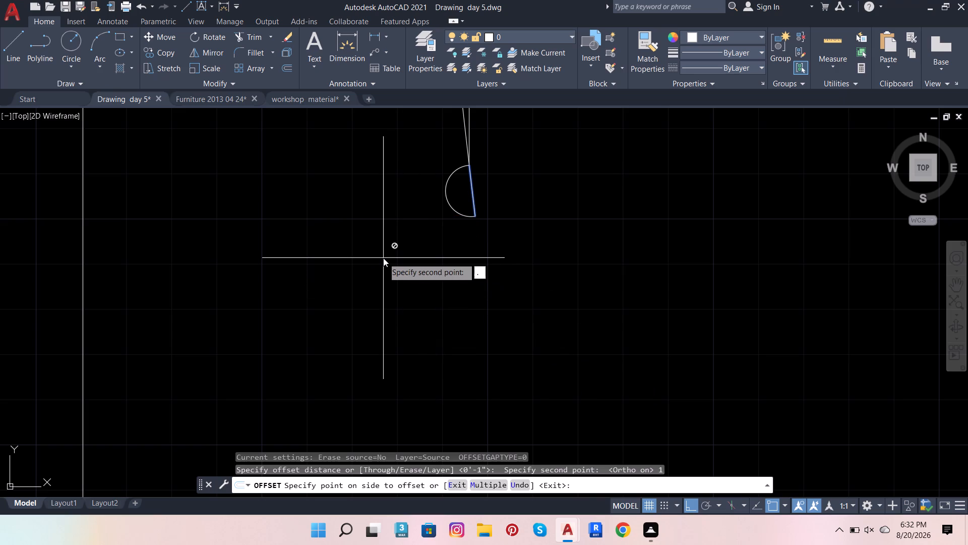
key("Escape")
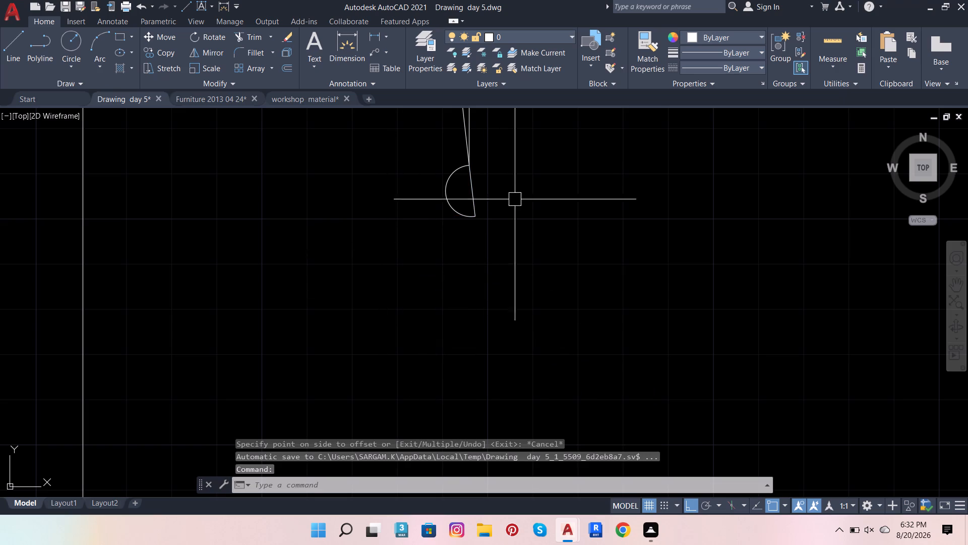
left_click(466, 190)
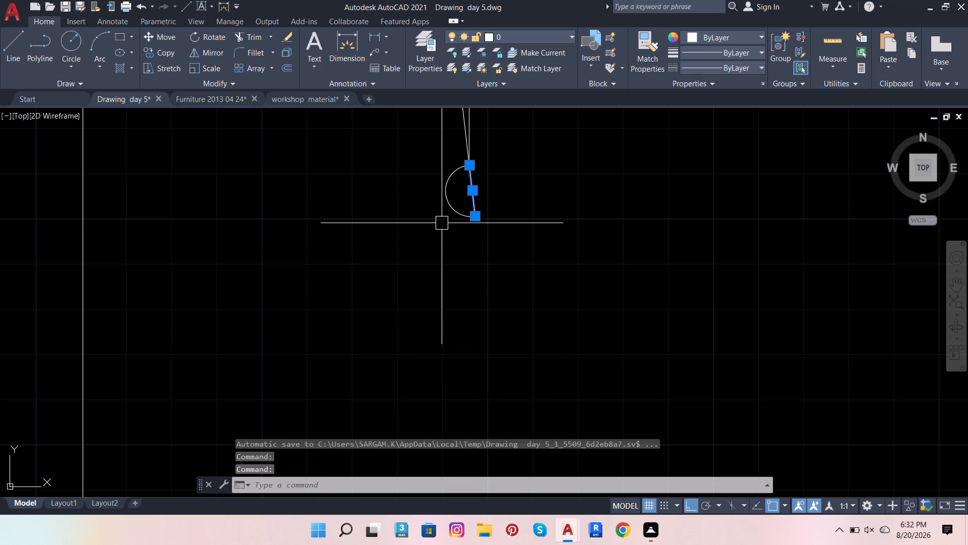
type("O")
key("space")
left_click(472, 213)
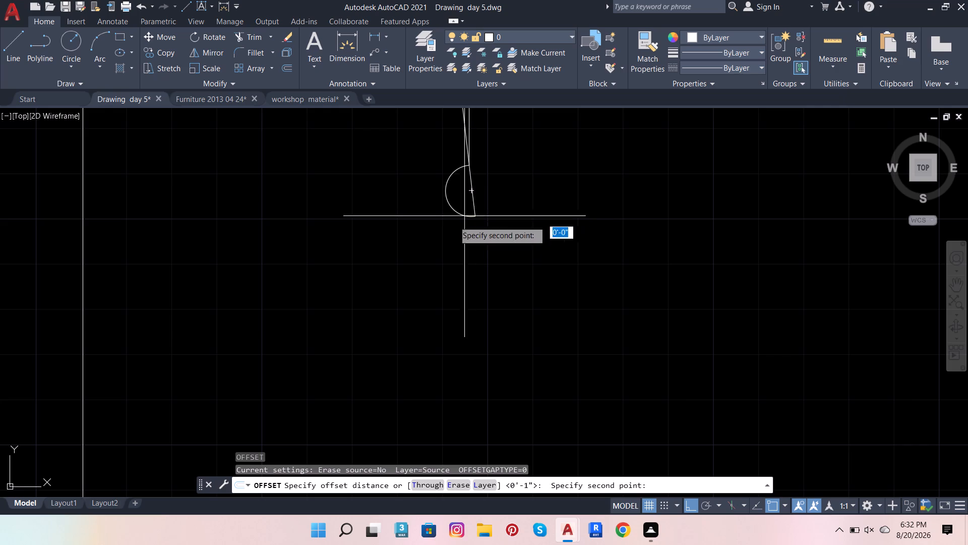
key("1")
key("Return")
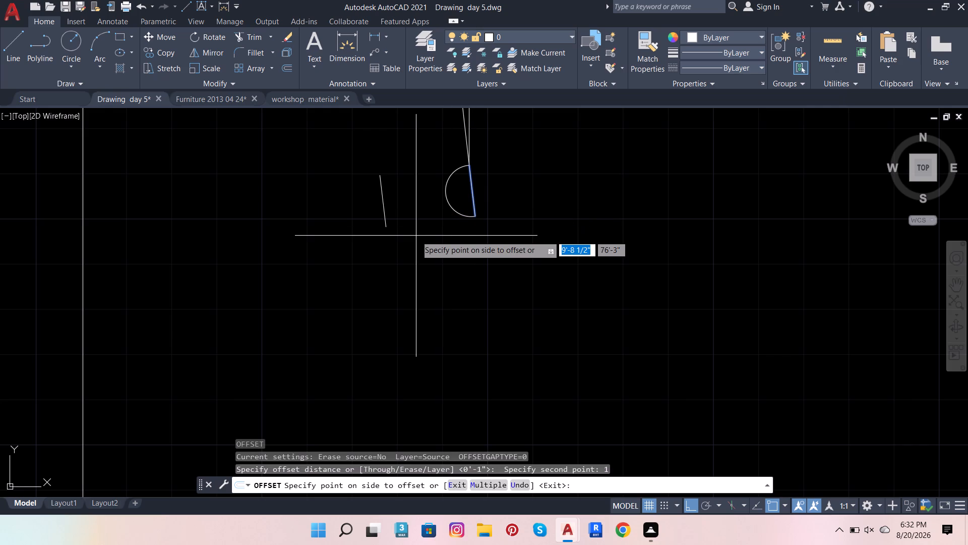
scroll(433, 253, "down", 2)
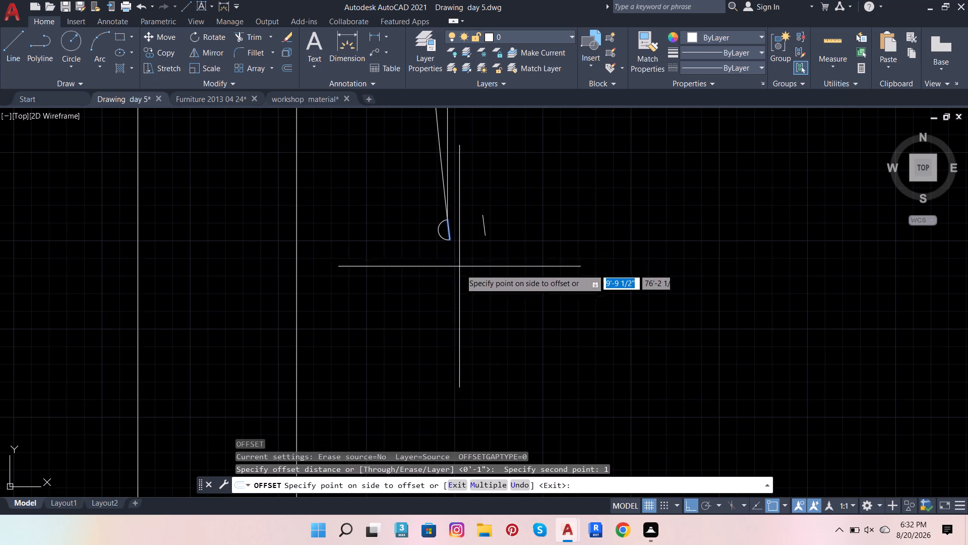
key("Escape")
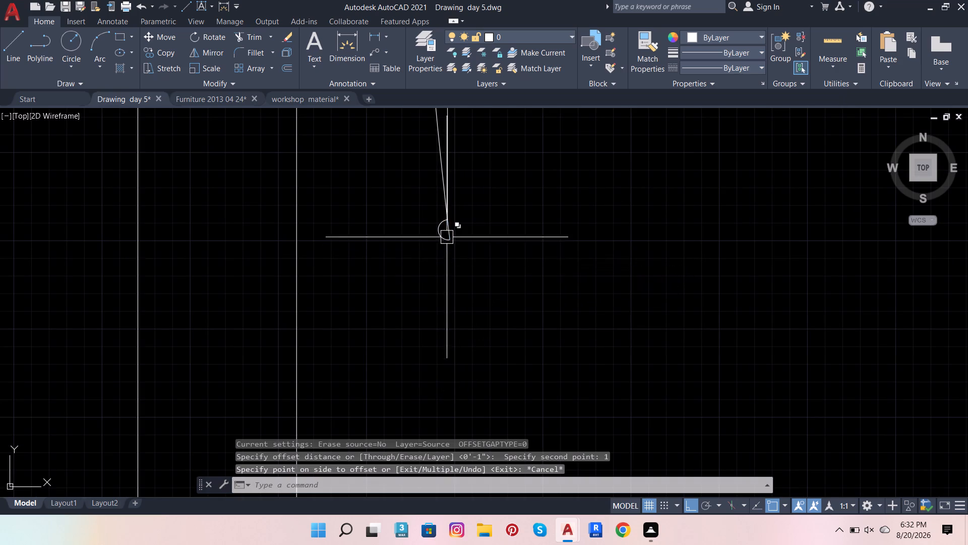
Offset the slanted line of the lower half circle 0.1 inch to the left, into the half circle.
scroll(448, 235, "up", 3)
left_click(449, 228)
key("space")
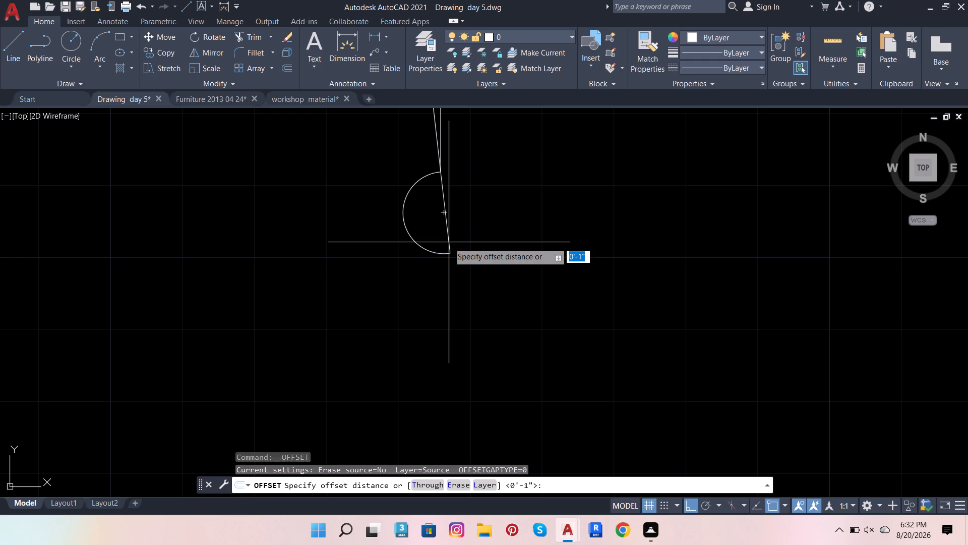
left_click(449, 242)
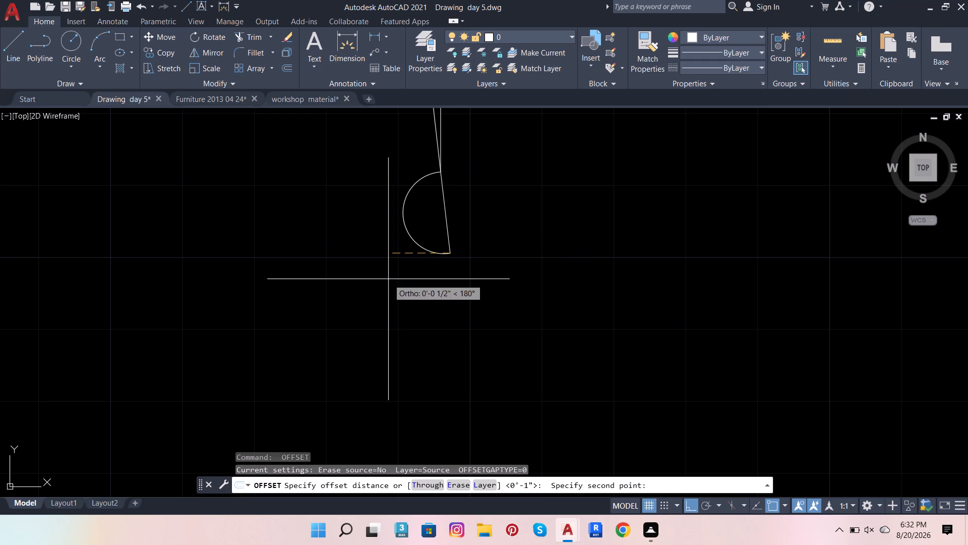
key("period")
key("1")
key("Return")
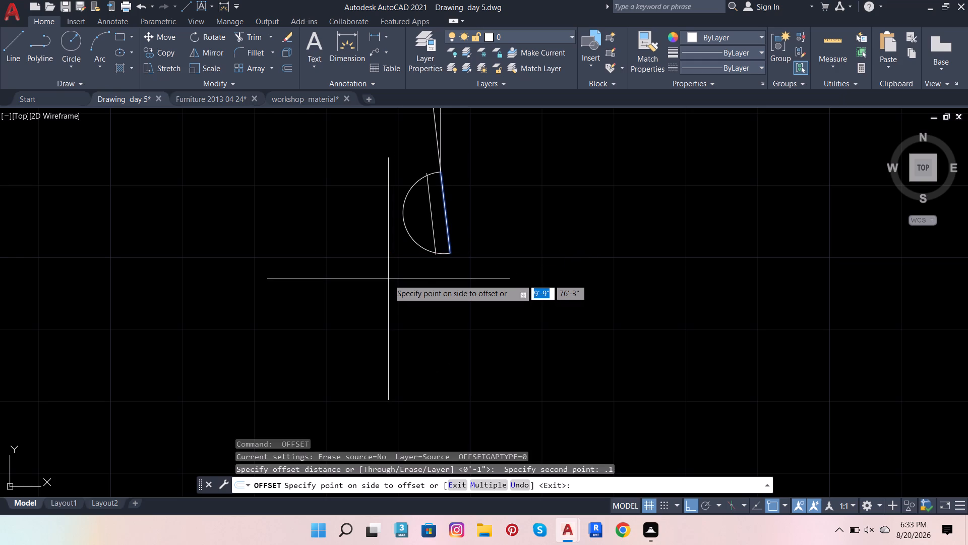
left_click(388, 279)
Offset the slanted line of the upper half circle to the left by the same 0.1 inch, into the half circle.
scroll(488, 349, "down", 5)
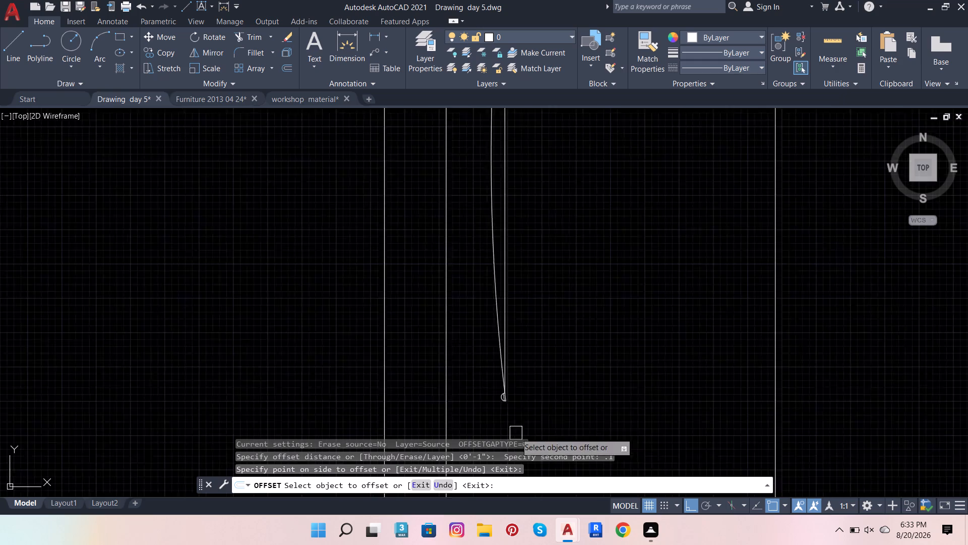
scroll(516, 433, "down", 1)
scroll(488, 335, "down", 3)
scroll(498, 278, "up", 8)
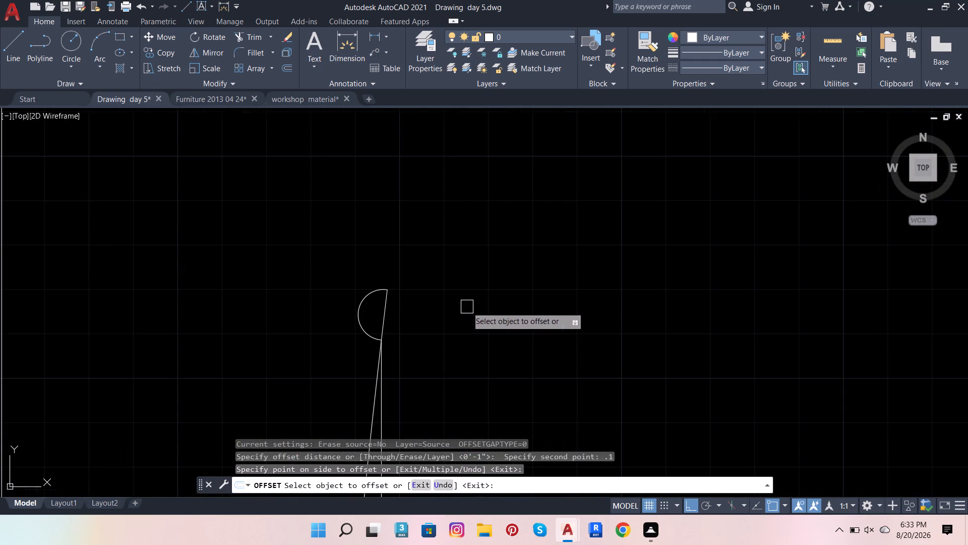
left_click(388, 311)
left_click(357, 285)
scroll(595, 158, "down", 4)
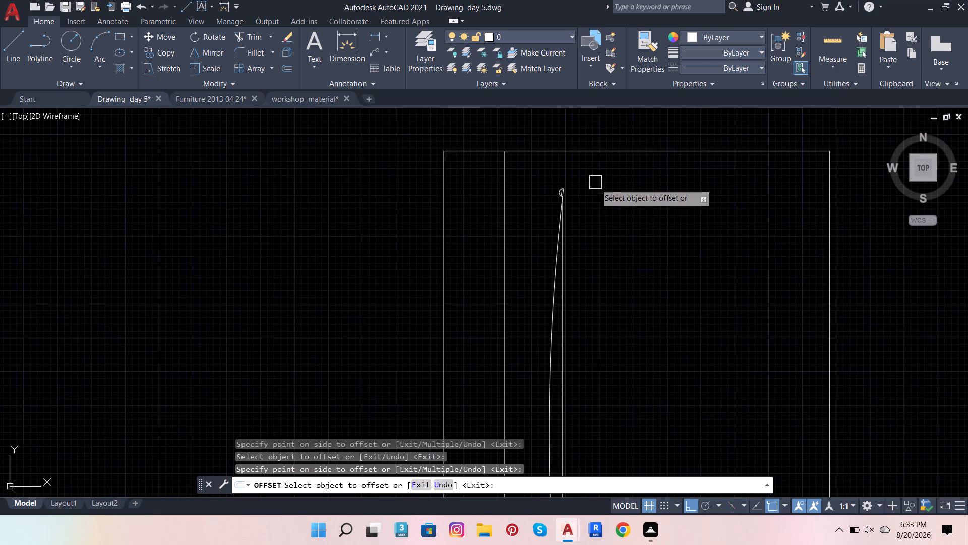
Draw a circle of about 1/2 inch radius centred on the lower end of the lower half circle's offset line.
scroll(589, 209, "down", 3)
scroll(595, 252, "up", 3)
scroll(595, 253, "down", 2)
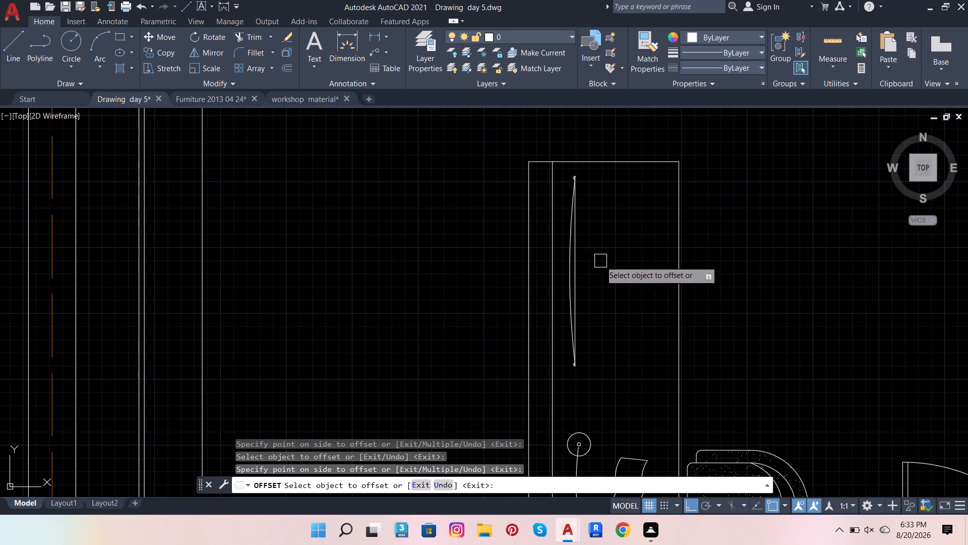
scroll(600, 376, "up", 3)
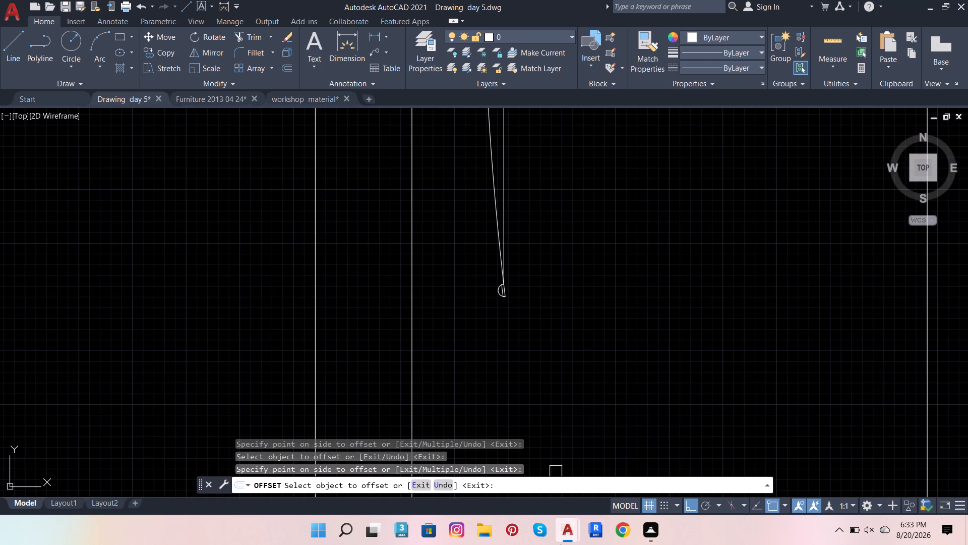
scroll(560, 503, "down", 1)
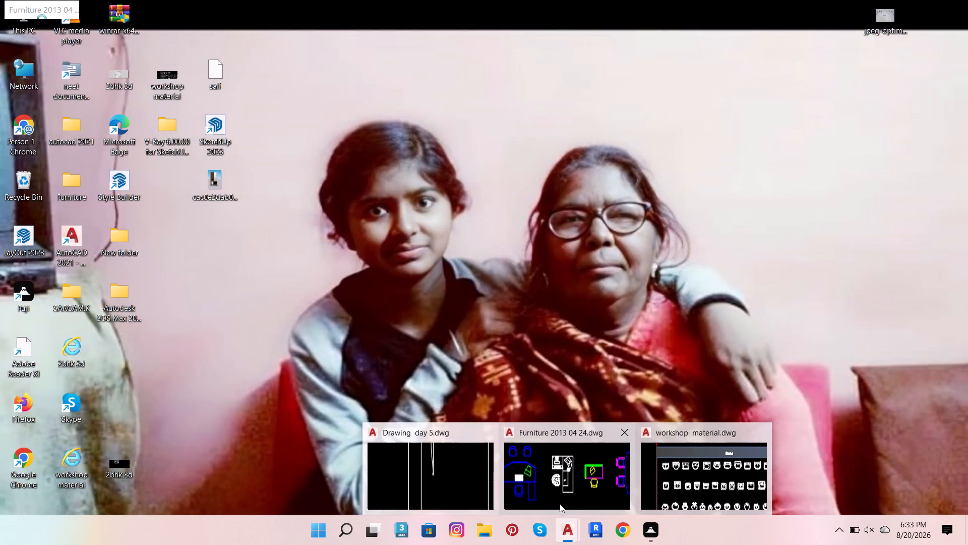
scroll(560, 504, "down", 2)
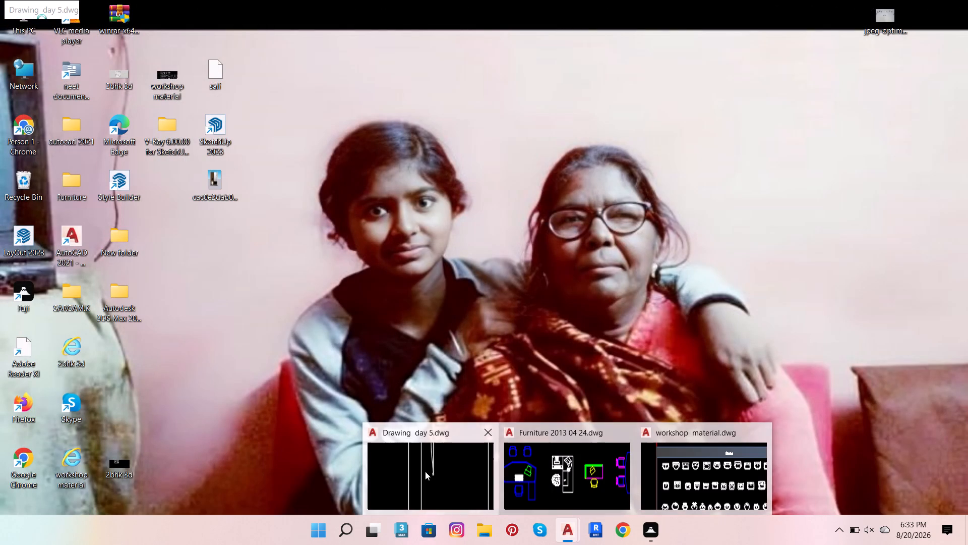
left_click(425, 471)
scroll(458, 304, "down", 3)
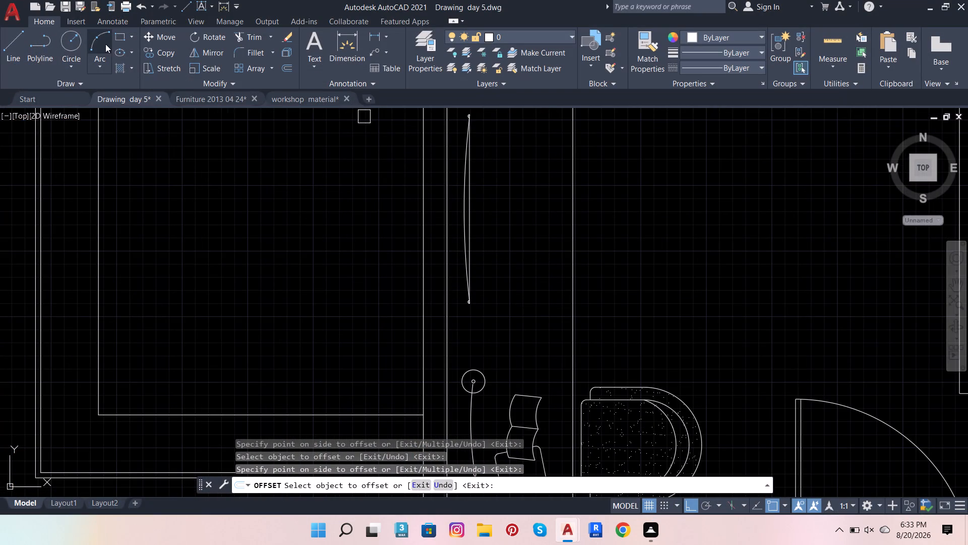
left_click(69, 33)
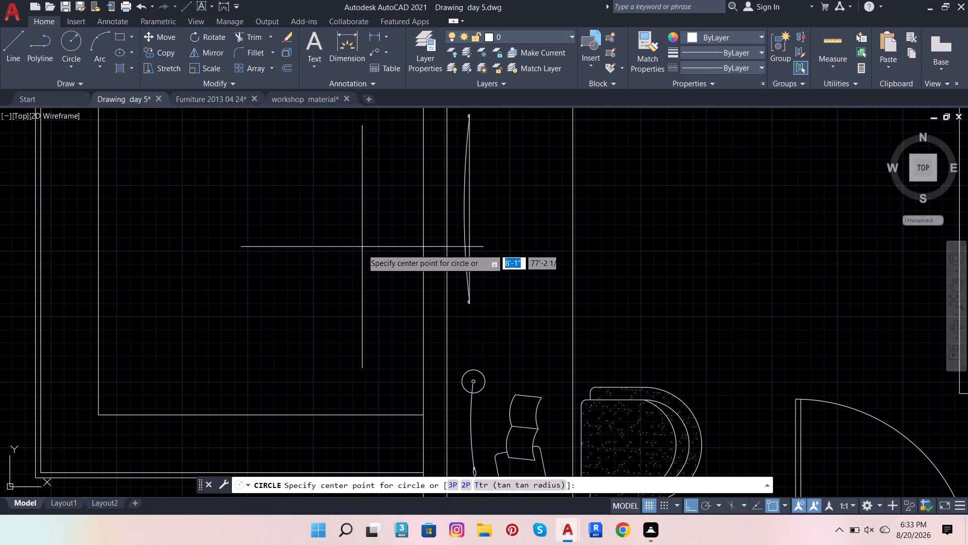
scroll(469, 309, "up", 3)
scroll(428, 272, "up", 3)
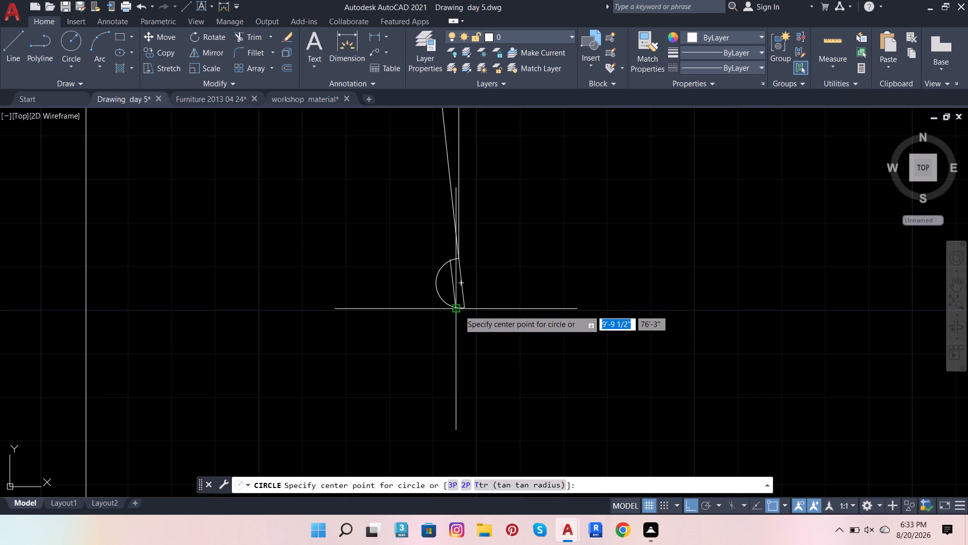
left_click(459, 310)
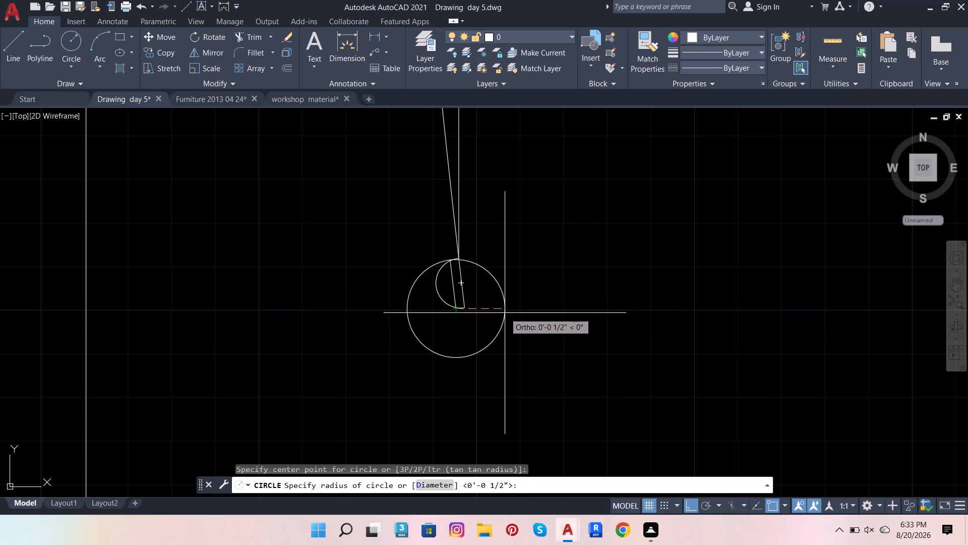
left_click(508, 315)
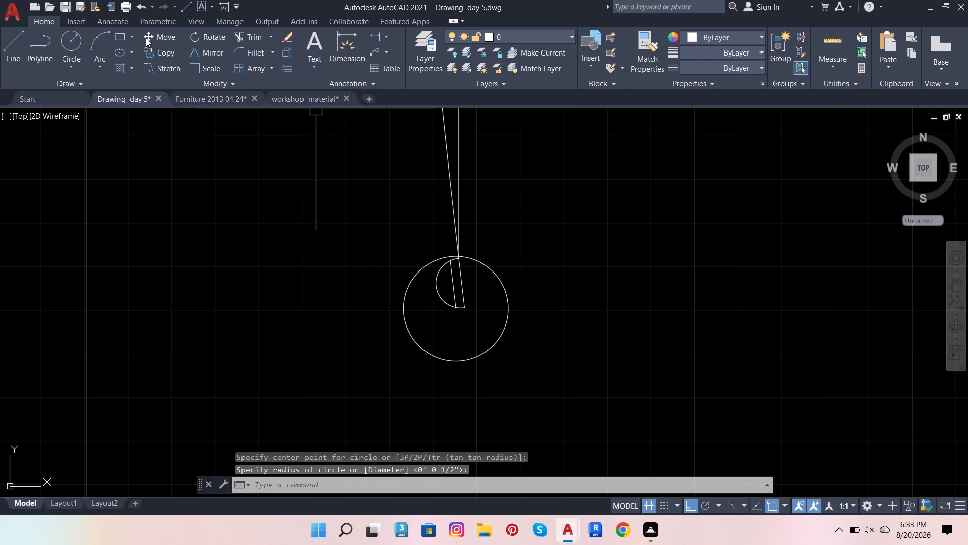
Extend both slanted lines of the lower half circle to meet the larger circle.
left_click(249, 33)
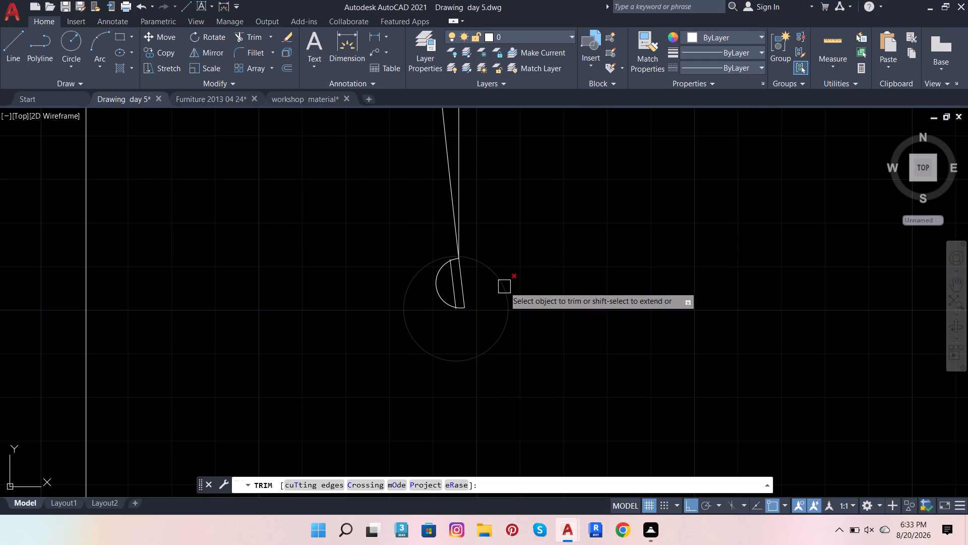
left_click(255, 39)
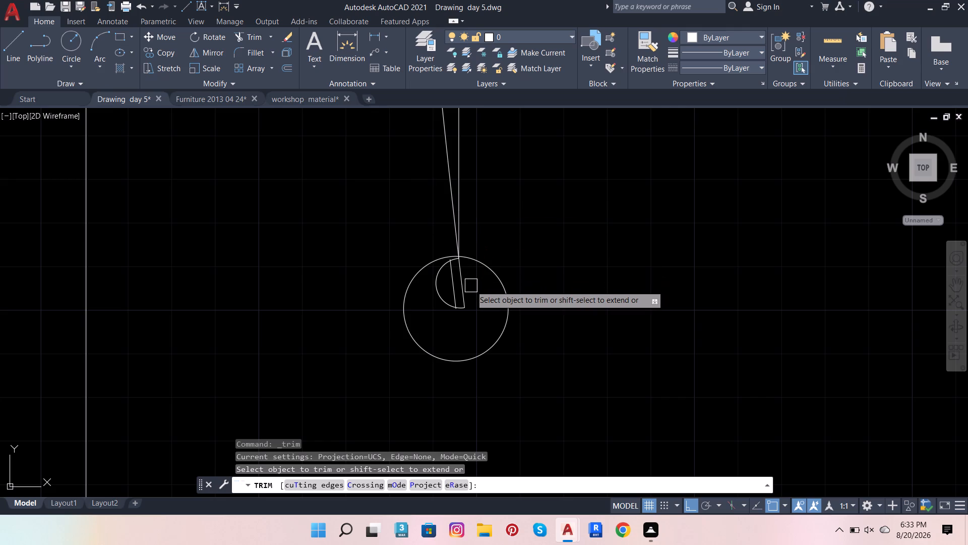
left_click(461, 285, "shift")
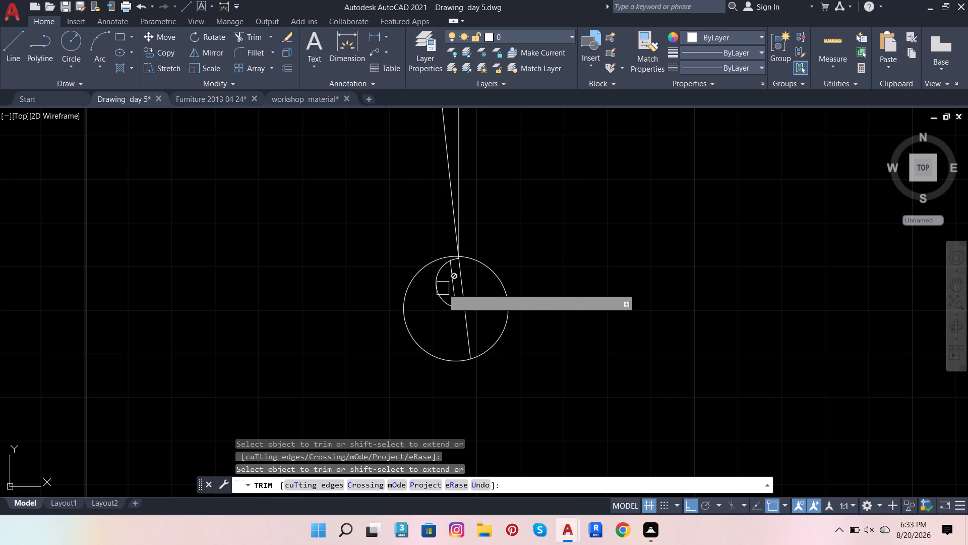
left_click(450, 283, "shift")
left_click(452, 296, "shift")
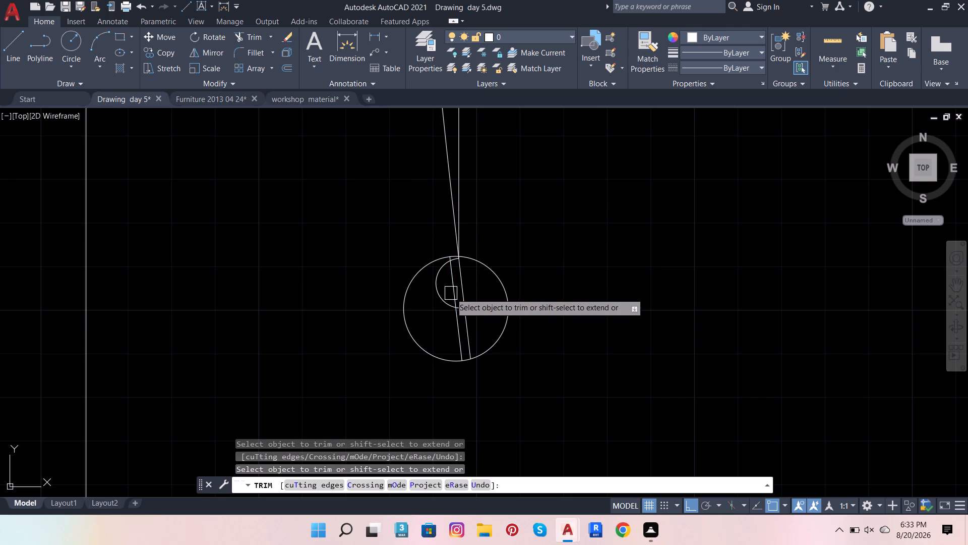
Trim away the small half circle's arcs and the larger circle's right side, leaving a larger half circle.
left_click(438, 288)
scroll(463, 259, "up", 3)
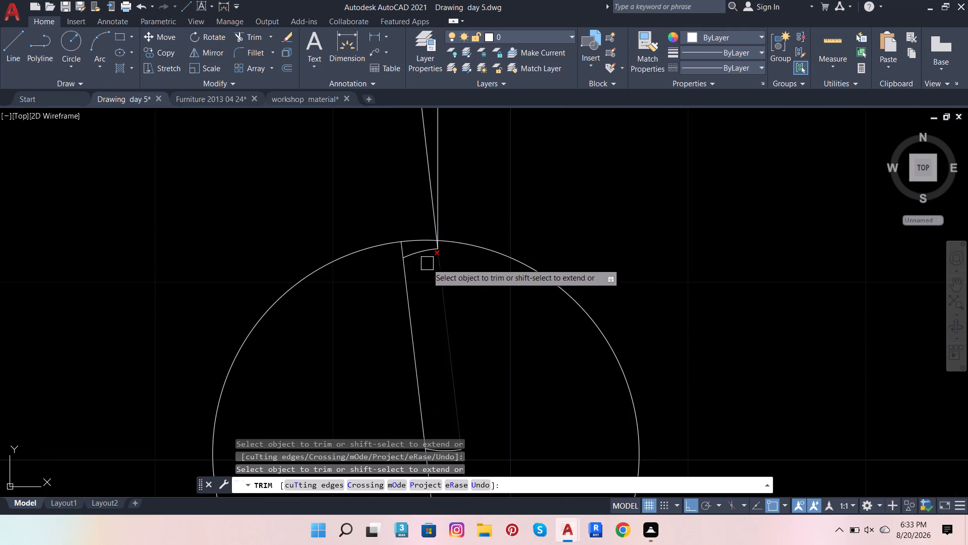
left_click(422, 256)
left_click(486, 250)
scroll(574, 230, "down", 3)
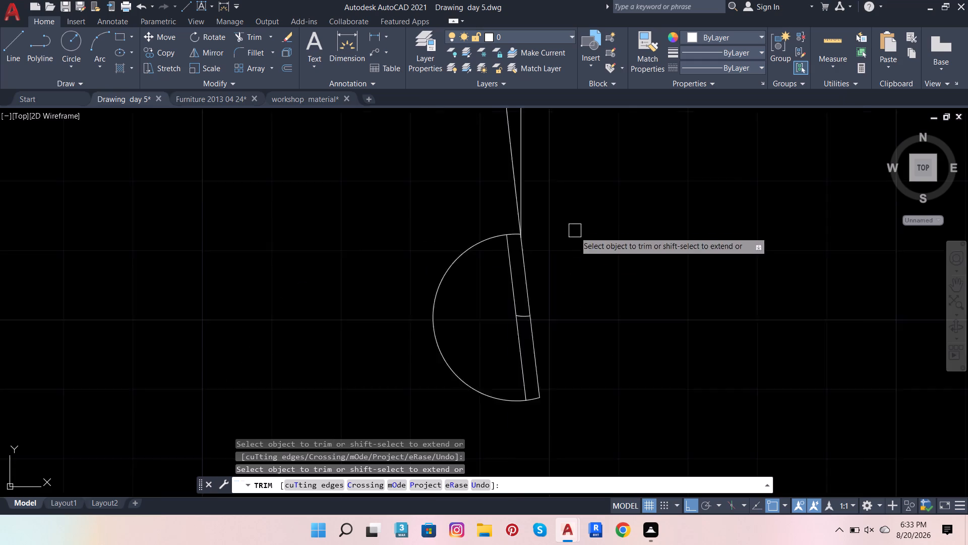
scroll(552, 298, "up", 3)
left_click(517, 241)
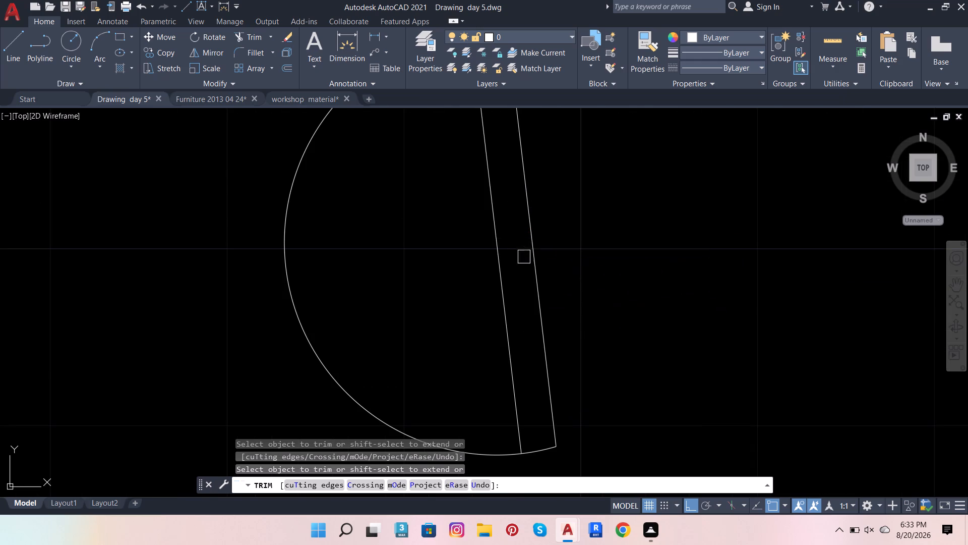
Trim away the upper half circle with both its slanted lines, including the leftover fragment.
scroll(577, 337, "down", 4)
scroll(591, 414, "down", 9)
scroll(588, 352, "up", 2)
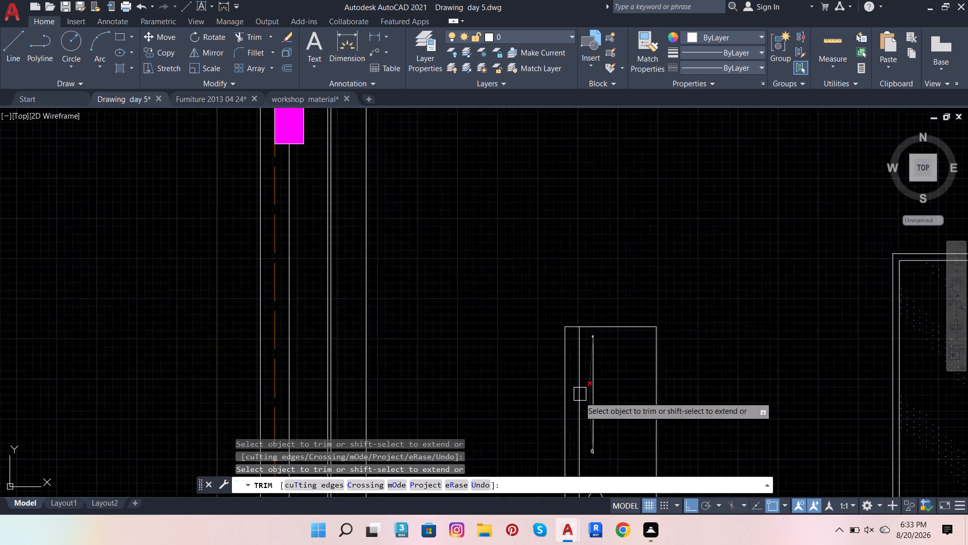
scroll(579, 399, "up", 1)
scroll(597, 321, "up", 3)
scroll(584, 226, "up", 4)
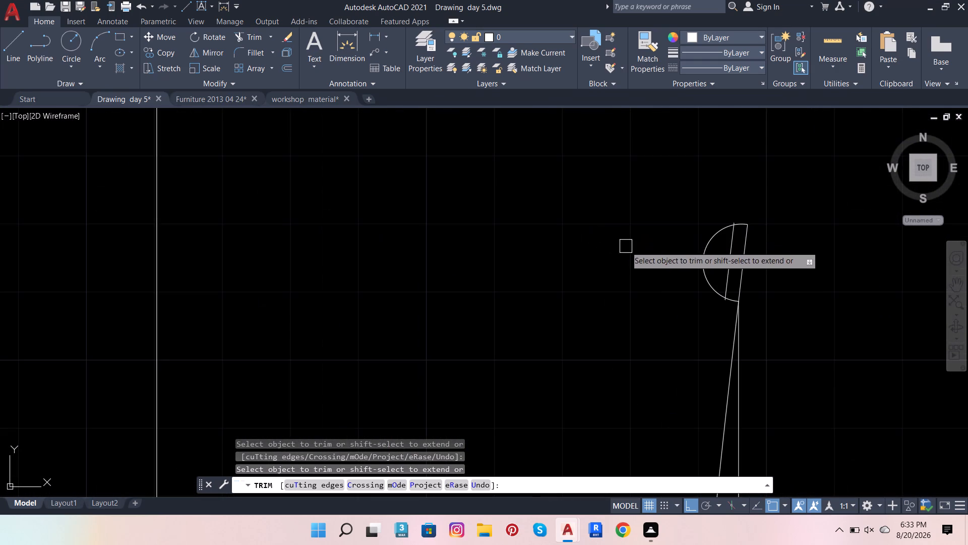
left_click_drag(633, 245, 733, 226)
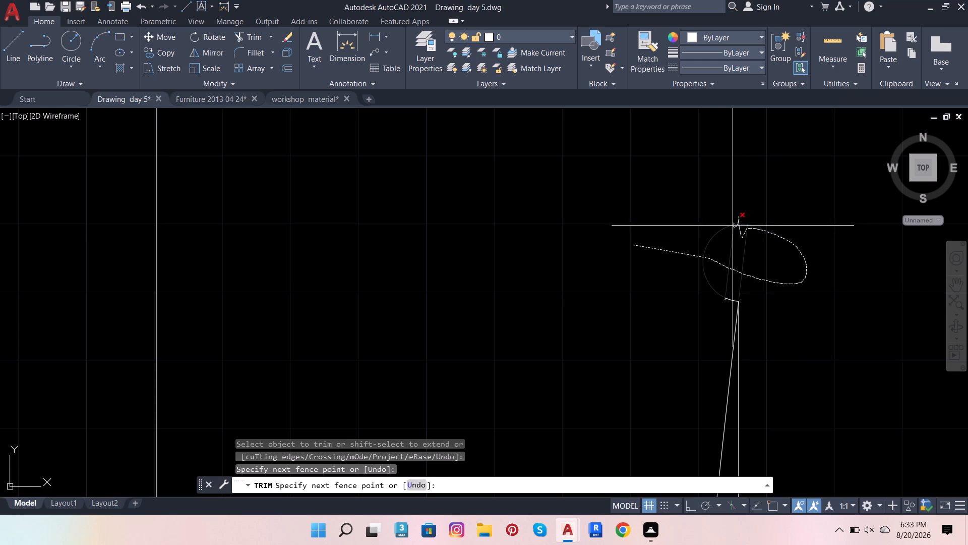
left_click_drag(733, 226, 728, 296)
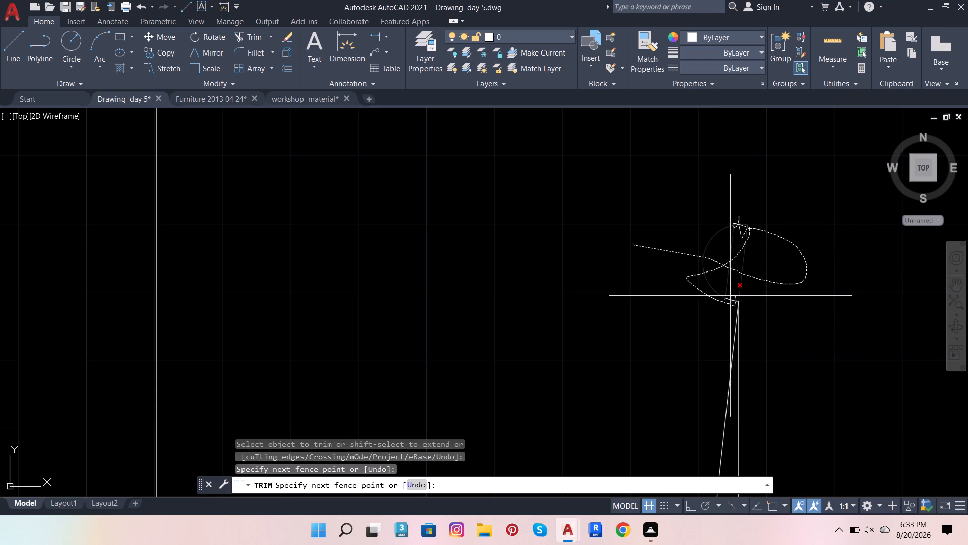
left_click_drag(728, 296, 721, 303)
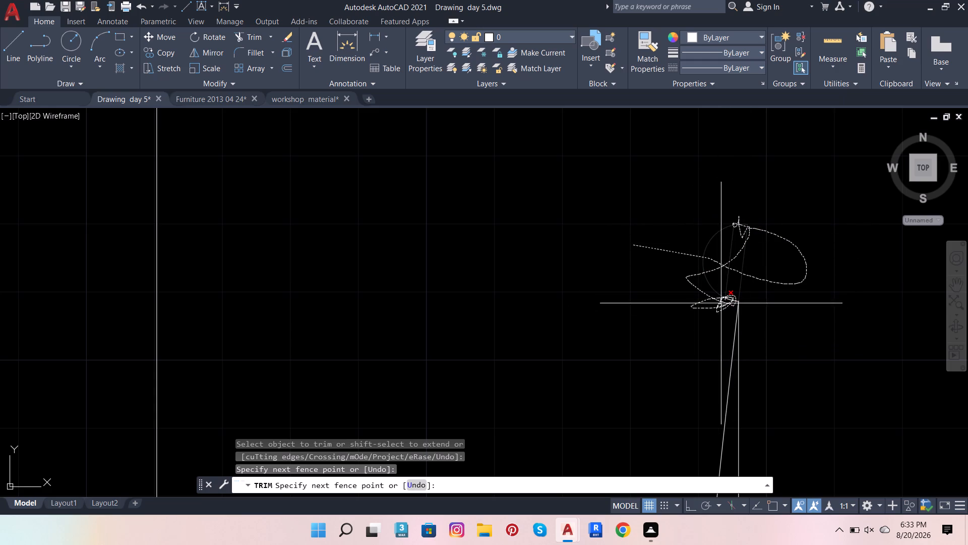
left_click_drag(721, 303, 724, 285)
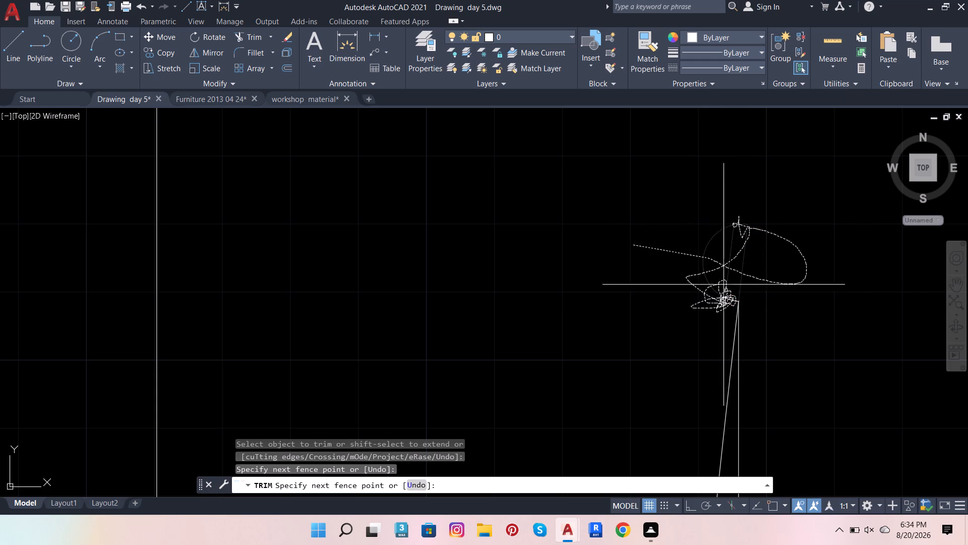
left_click_drag(724, 285, 724, 296)
scroll(726, 314, "up", 3)
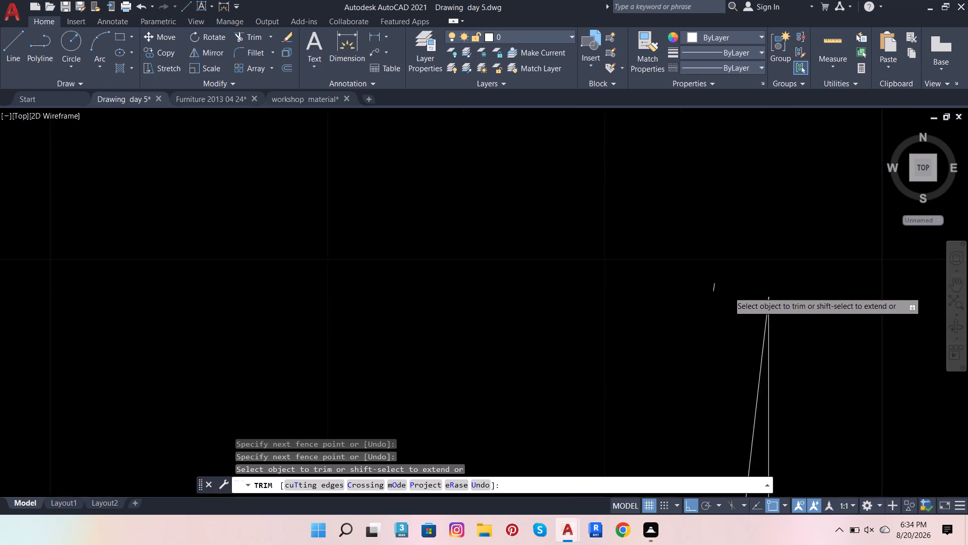
scroll(729, 293, "up", 2)
left_click(690, 284)
scroll(719, 313, "down", 3)
key("Escape")
key("Escape")
key("Escape")
key("Escape")
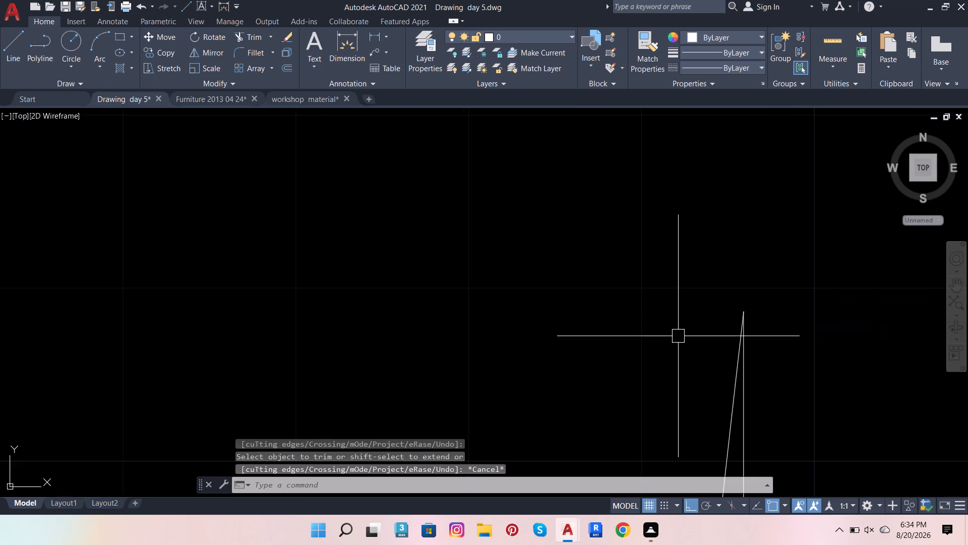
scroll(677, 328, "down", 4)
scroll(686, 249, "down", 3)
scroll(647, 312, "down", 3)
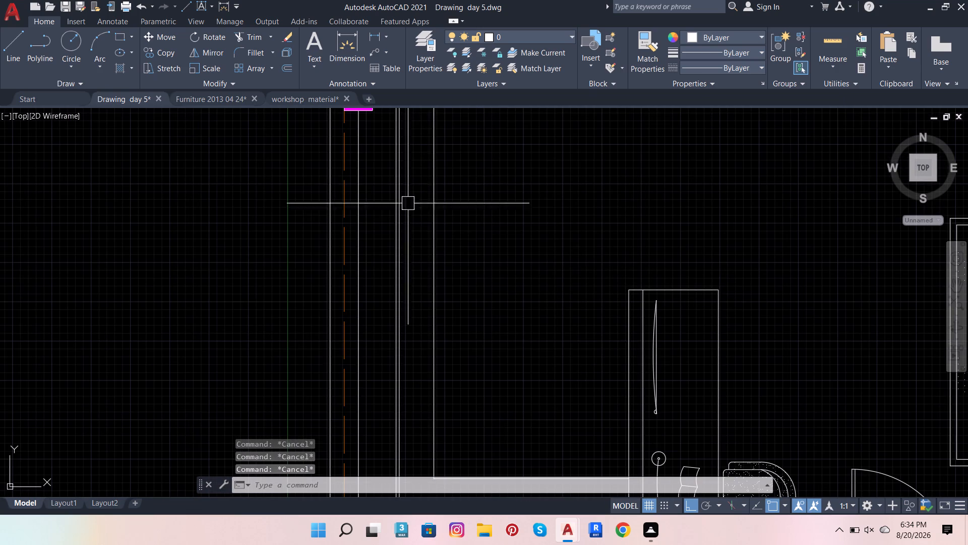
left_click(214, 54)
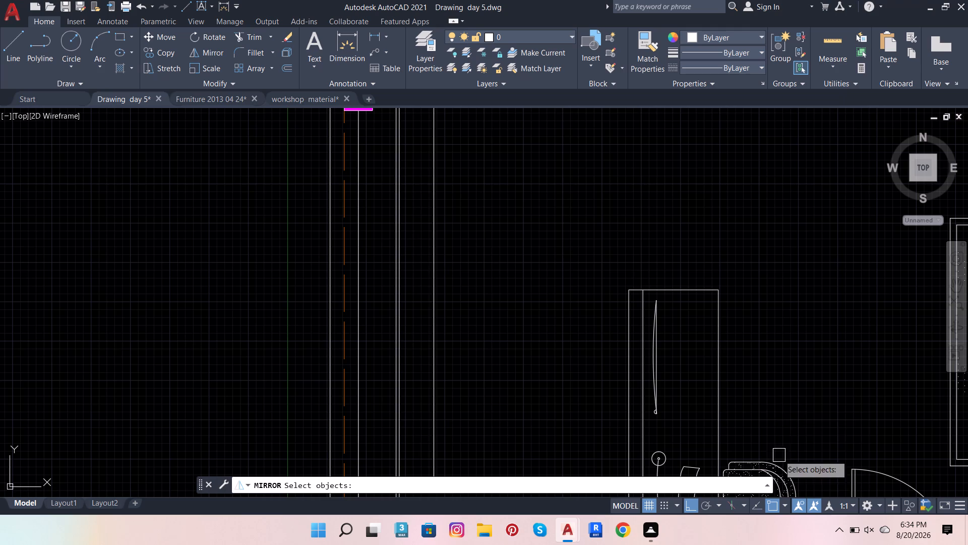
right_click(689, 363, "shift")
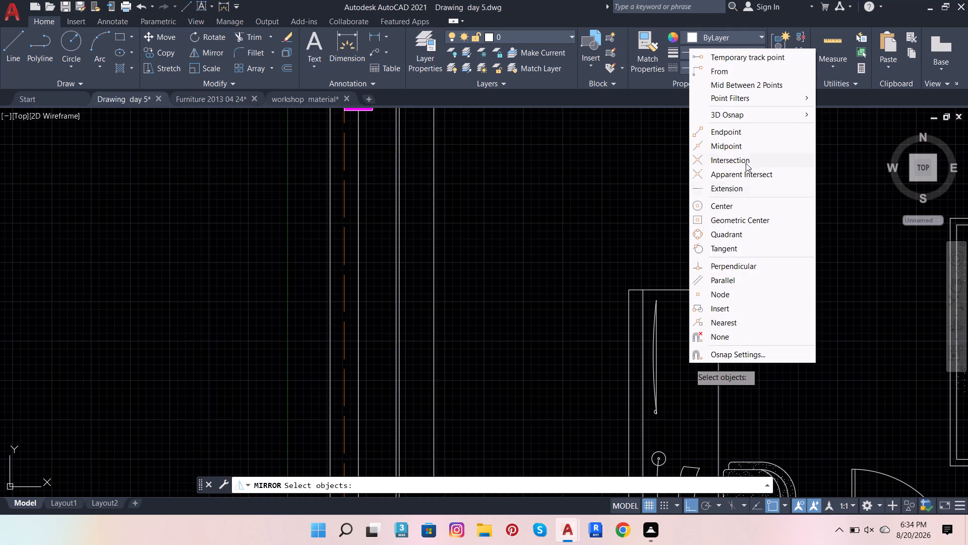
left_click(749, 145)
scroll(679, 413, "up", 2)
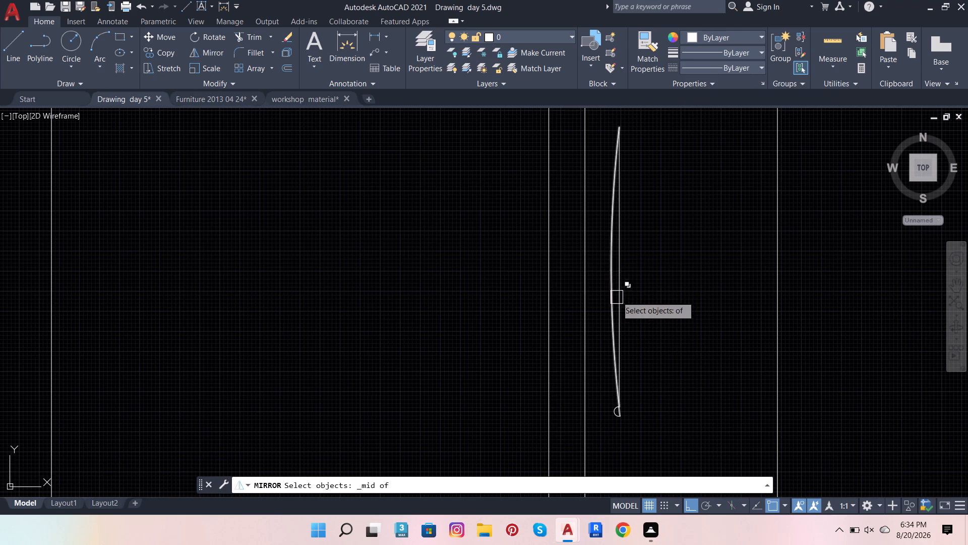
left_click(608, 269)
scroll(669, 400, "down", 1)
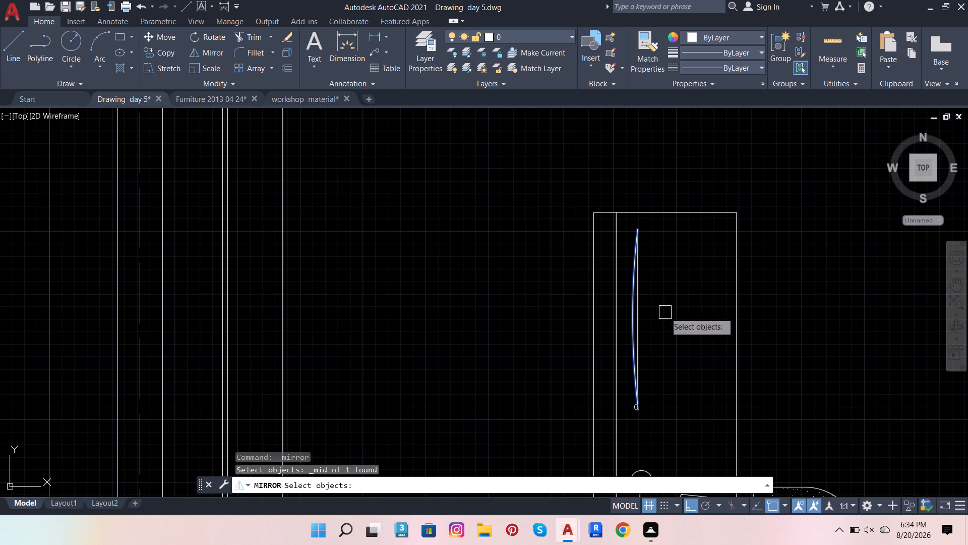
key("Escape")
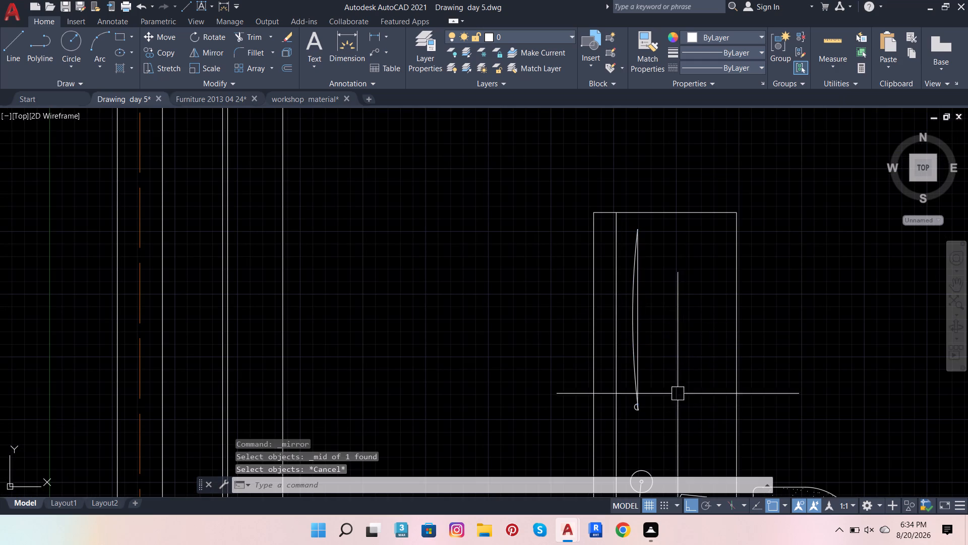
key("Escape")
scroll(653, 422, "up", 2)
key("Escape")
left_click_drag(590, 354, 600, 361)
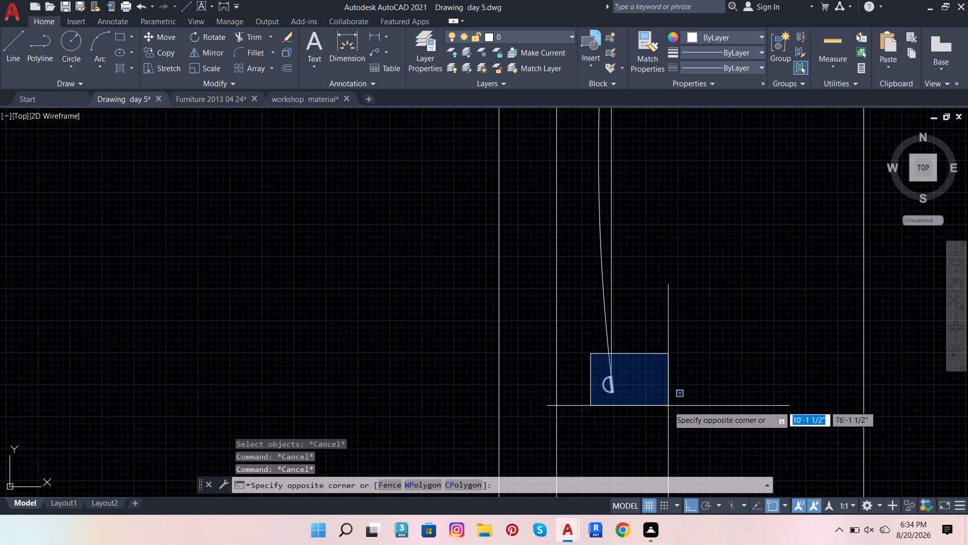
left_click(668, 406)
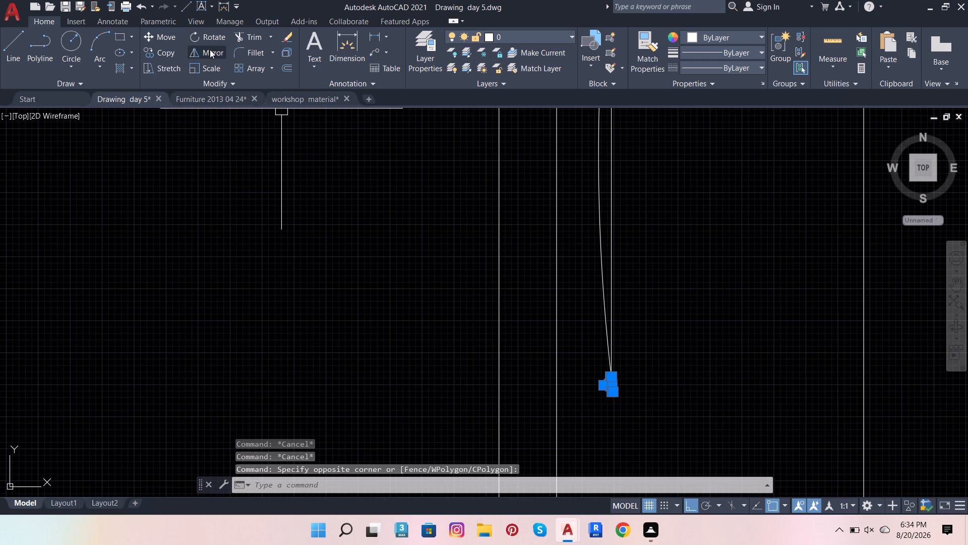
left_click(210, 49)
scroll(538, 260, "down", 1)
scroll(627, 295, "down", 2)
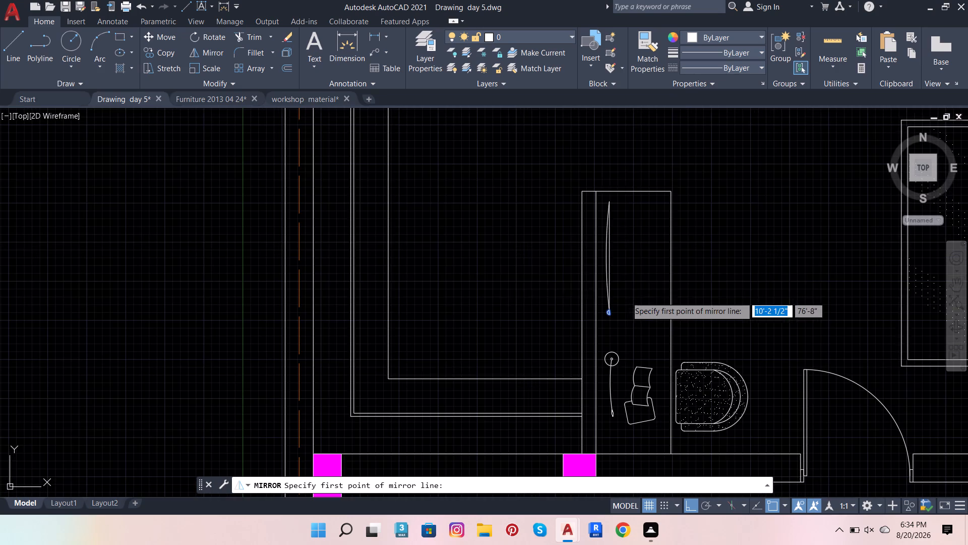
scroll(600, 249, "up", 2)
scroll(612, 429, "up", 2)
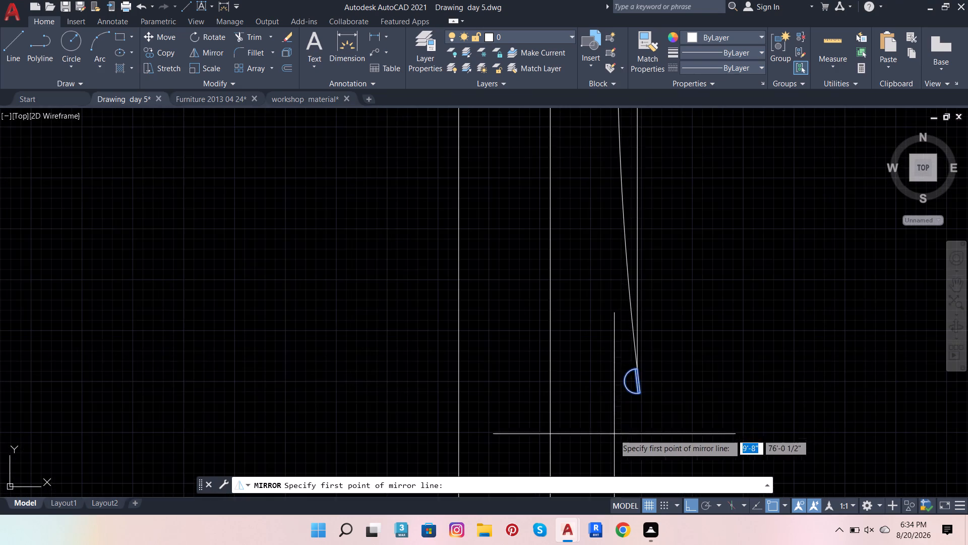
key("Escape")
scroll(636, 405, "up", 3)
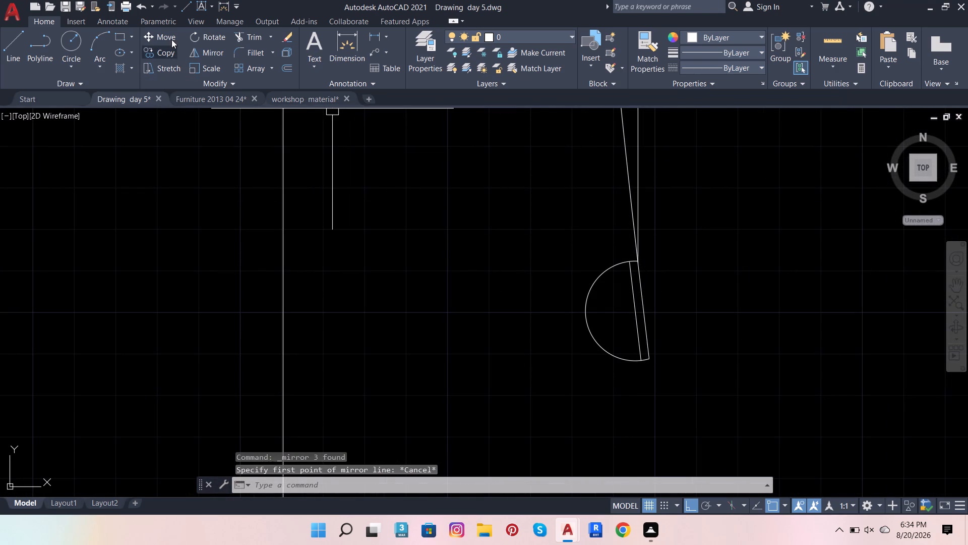
Draw a circle of about 1 inch radius centred on the lower end of the lower half circle's outer slanted line.
left_click(72, 44)
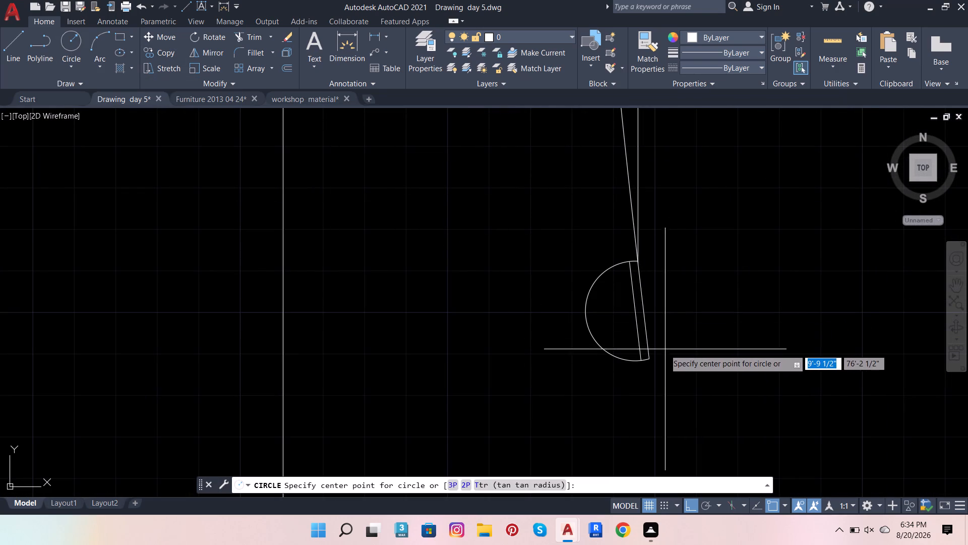
left_click(650, 355)
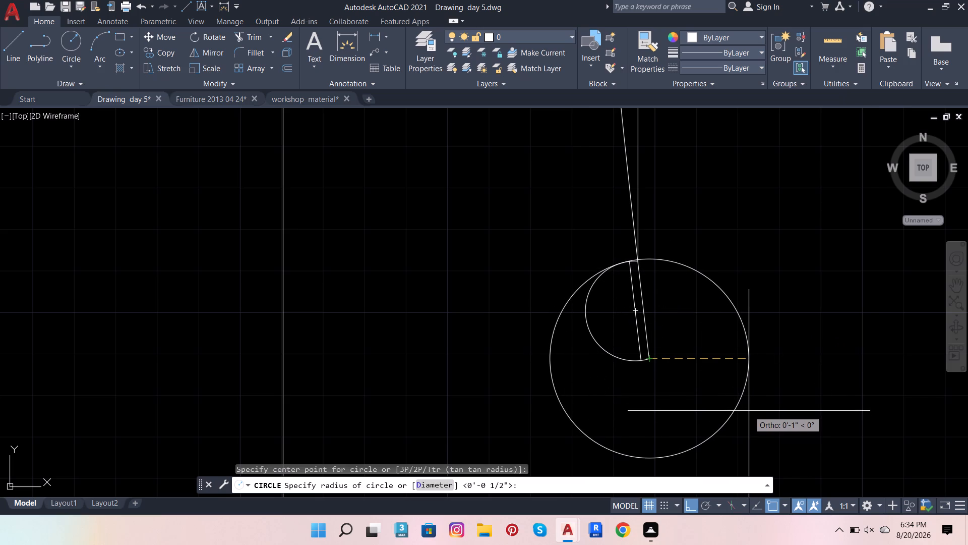
left_click(749, 411)
scroll(642, 282, "up", 2)
key("Escape")
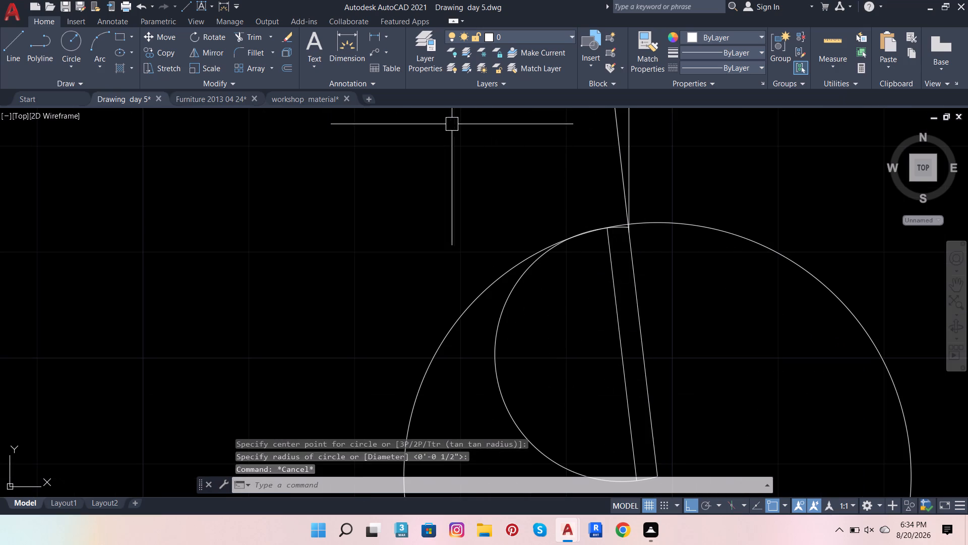
key("Escape")
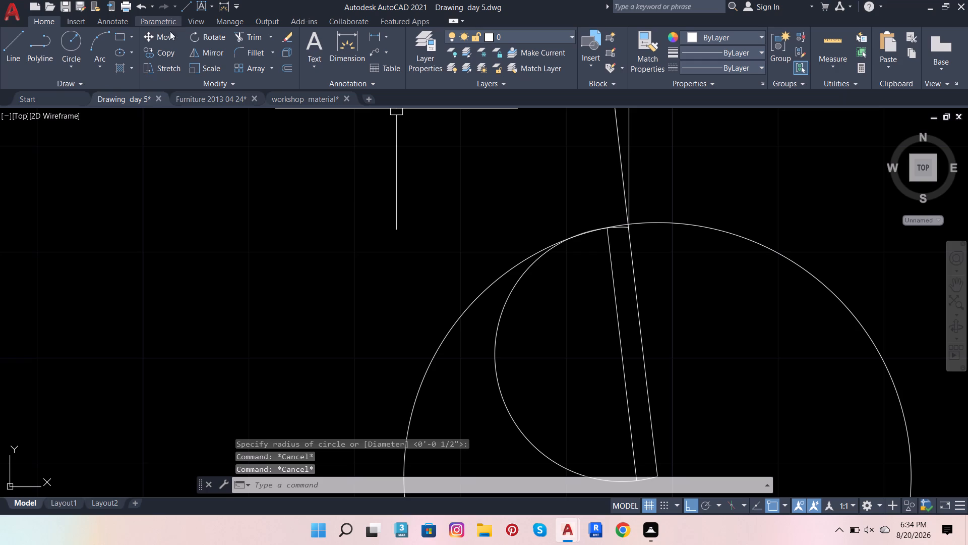
Extend both slanted lines of the lower half circle to meet the new larger circle.
left_click(251, 41)
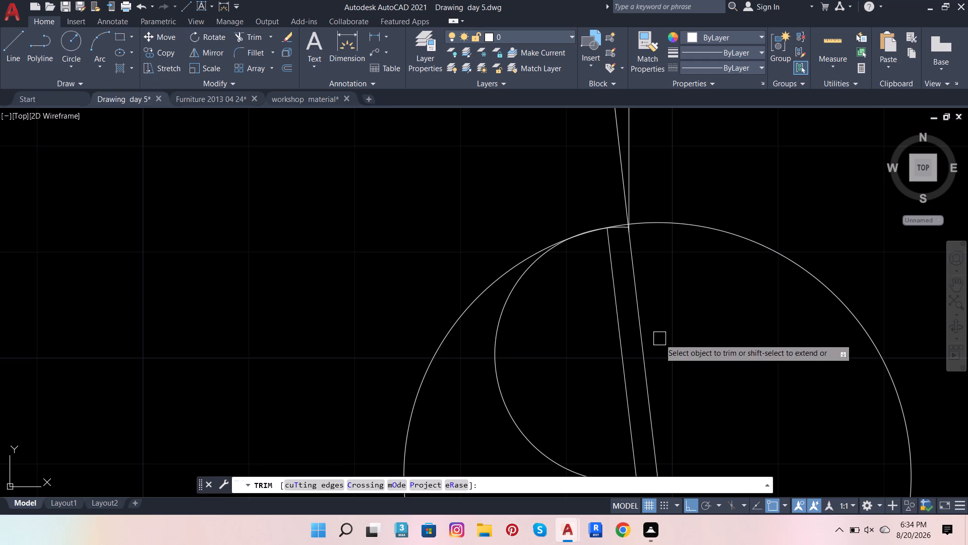
scroll(641, 294, "down", 3)
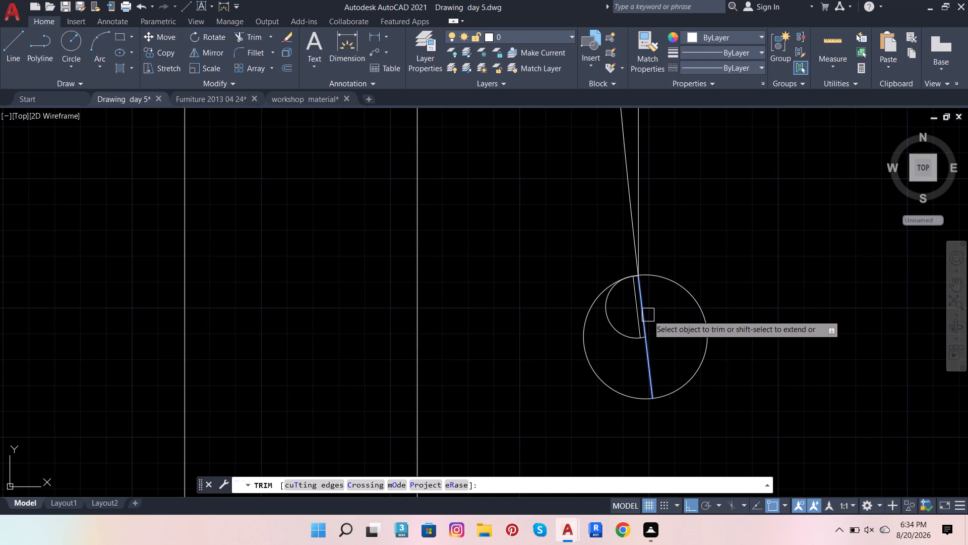
left_click(648, 315, "shift")
left_click(632, 317, "shift")
scroll(629, 297, "up", 2)
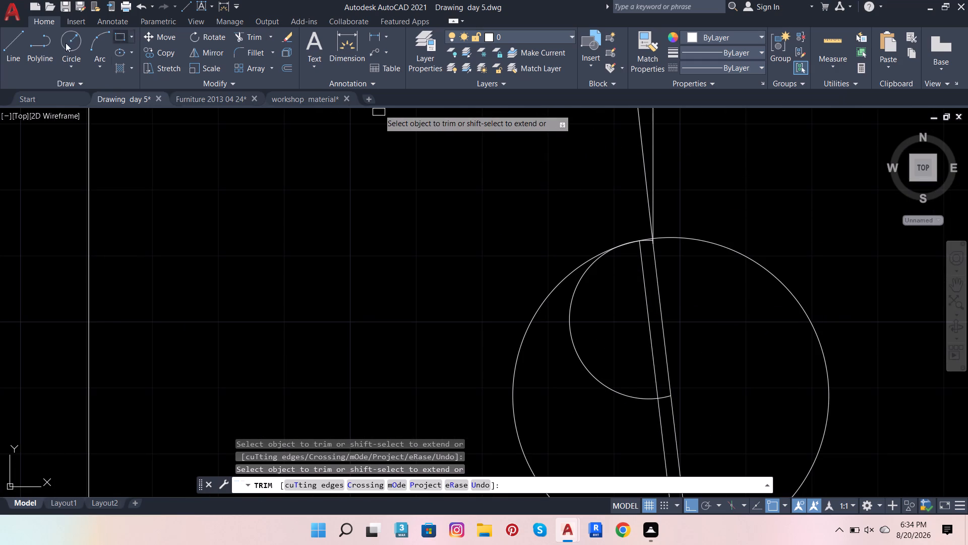
key("Escape")
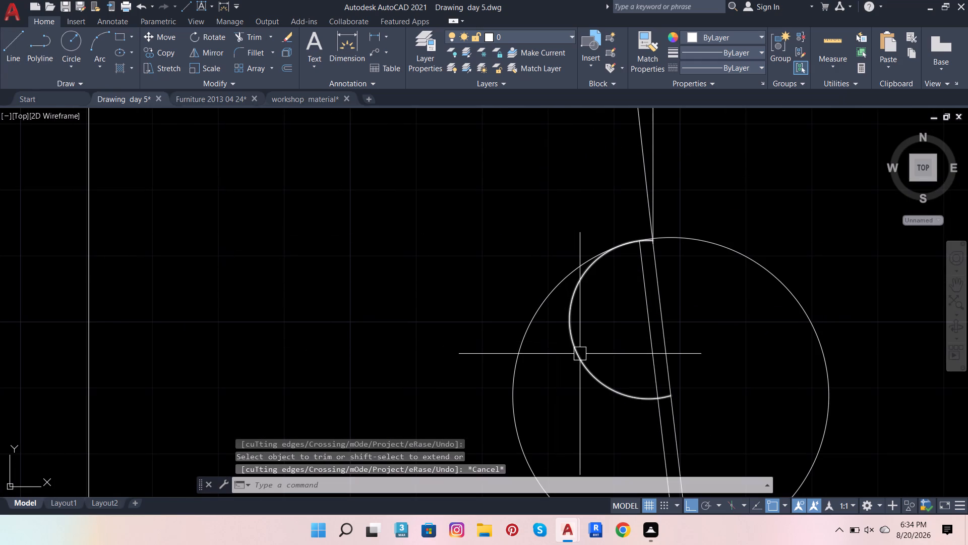
Delete the smaller half-circle arc inside the new larger circle.
left_click(580, 354)
scroll(672, 406, "up", 4)
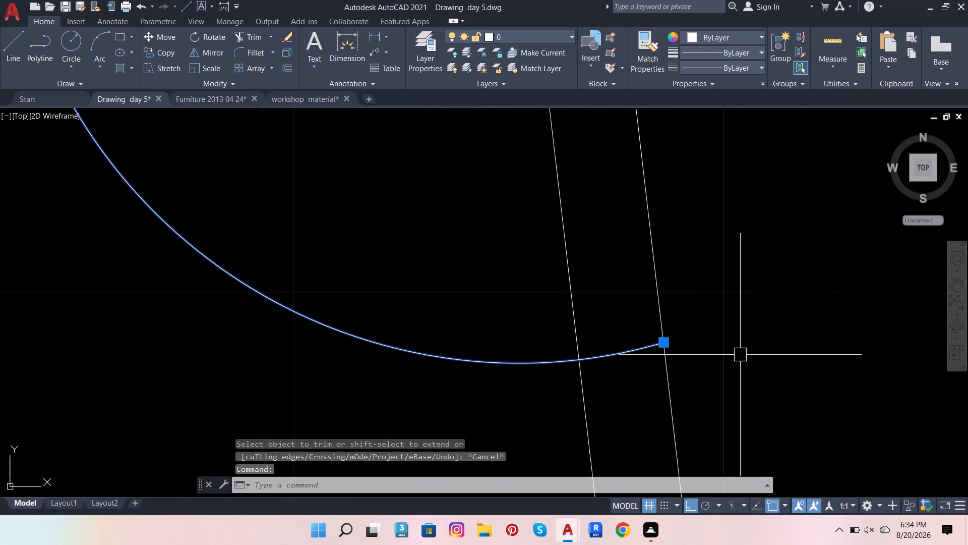
key("Delete")
scroll(677, 391, "down", 2)
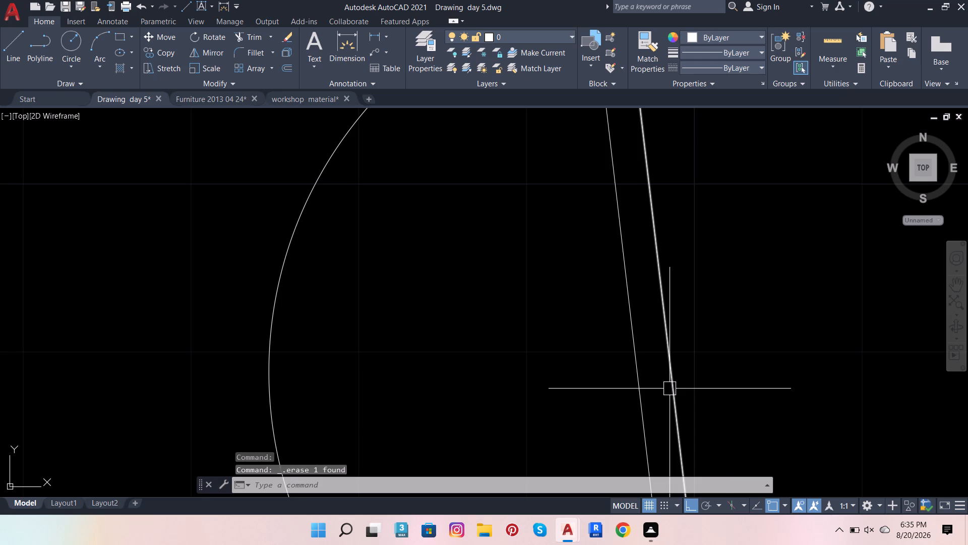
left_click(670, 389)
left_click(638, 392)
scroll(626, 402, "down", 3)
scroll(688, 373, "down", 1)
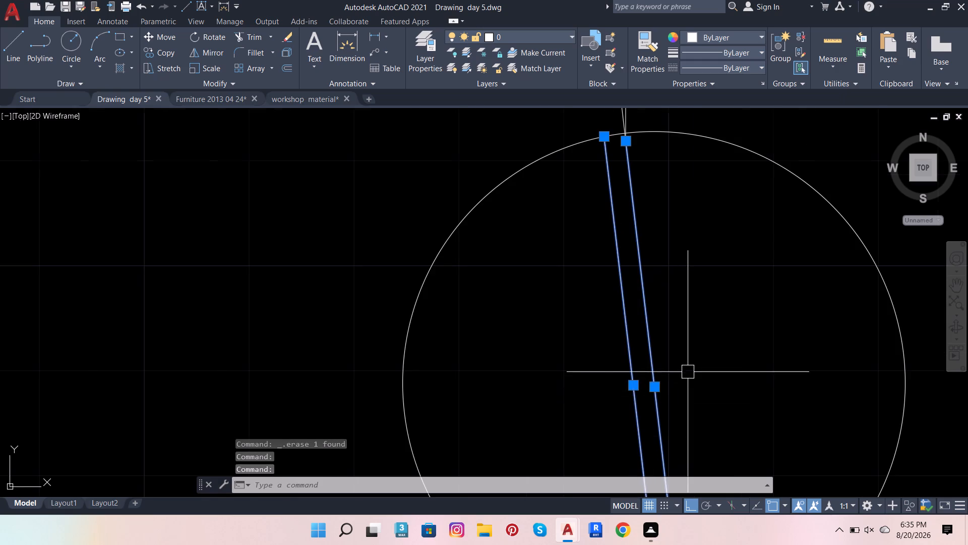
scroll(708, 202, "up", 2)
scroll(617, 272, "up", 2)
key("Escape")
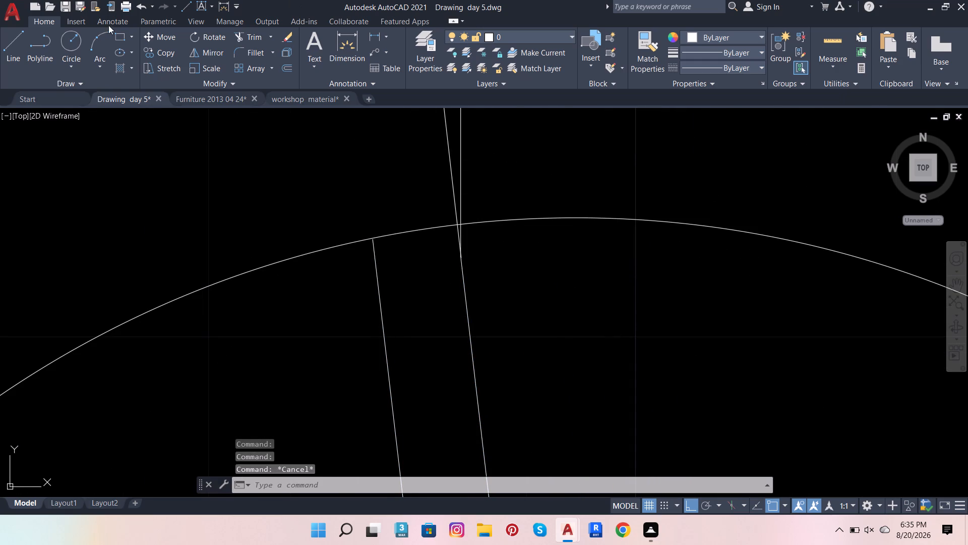
Trim away the larger circle's right side, leaving a half circle closed by the two slanted lines.
left_click(252, 33)
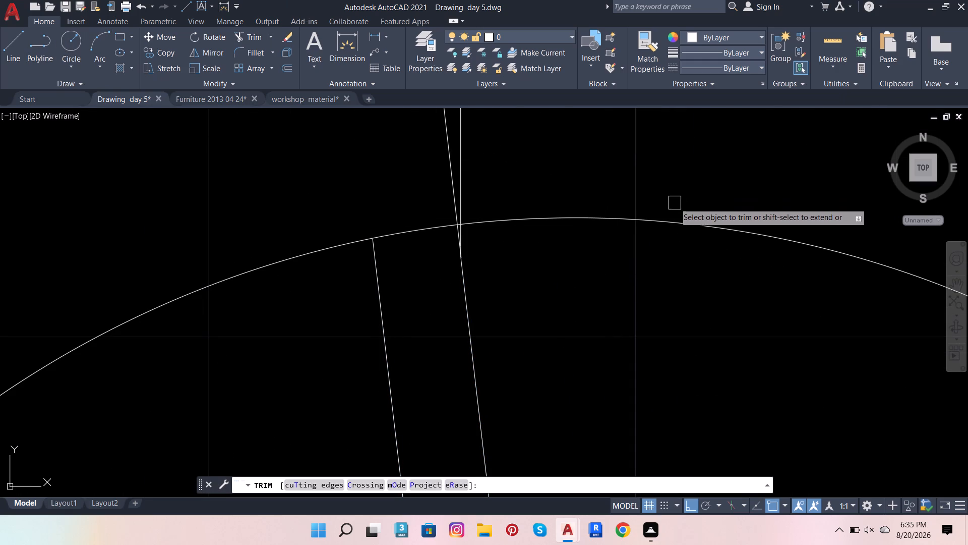
left_click(662, 224)
scroll(660, 220, "down", 6)
key("Escape")
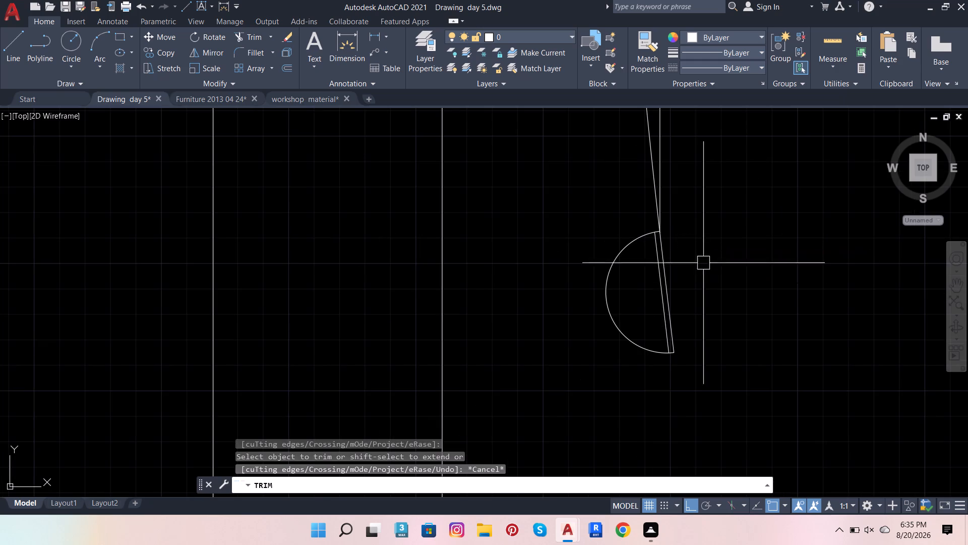
Mirror the lower half circle with its slanted lines about a horizontal line through the straight edge's midpoint, keeping the source objects.
scroll(665, 313, "down", 6)
scroll(655, 348, "up", 2)
scroll(657, 352, "down", 1)
scroll(636, 320, "up", 2)
left_click(653, 318)
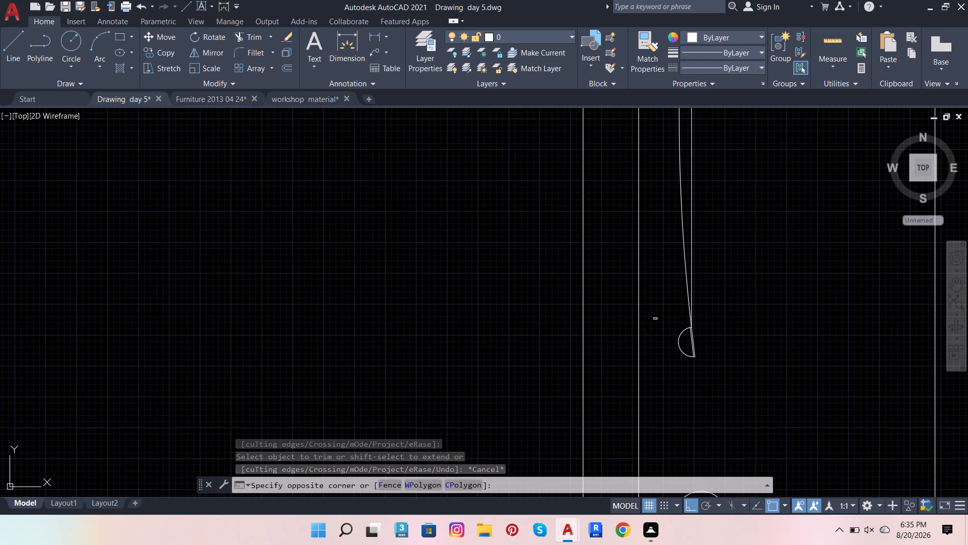
scroll(729, 380, "up", 3)
left_click(729, 380)
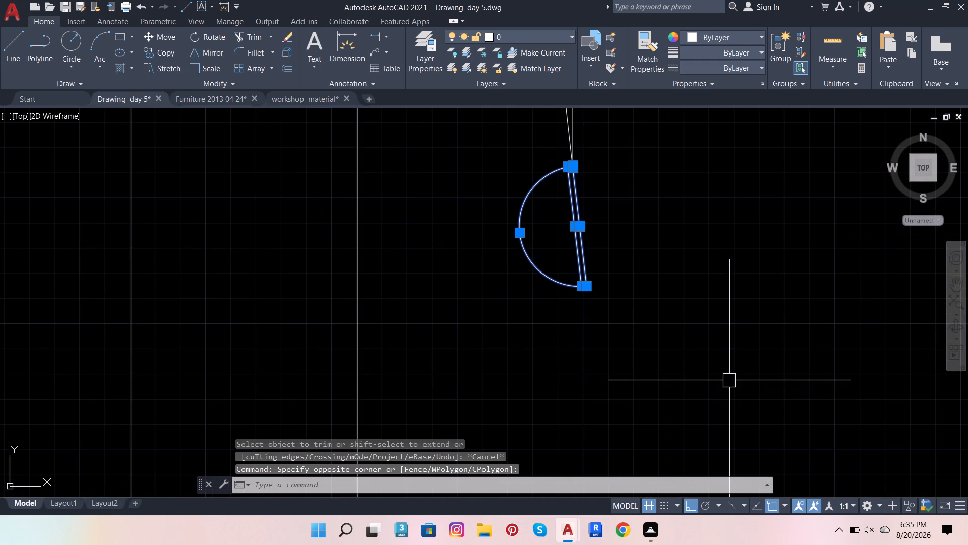
scroll(694, 405, "down", 3)
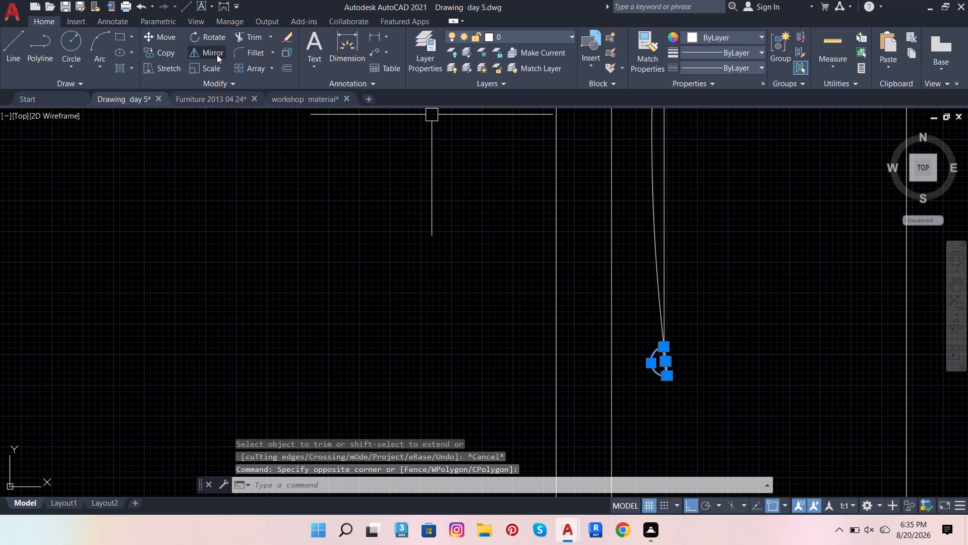
left_click(210, 54)
scroll(377, 318, "down", 2)
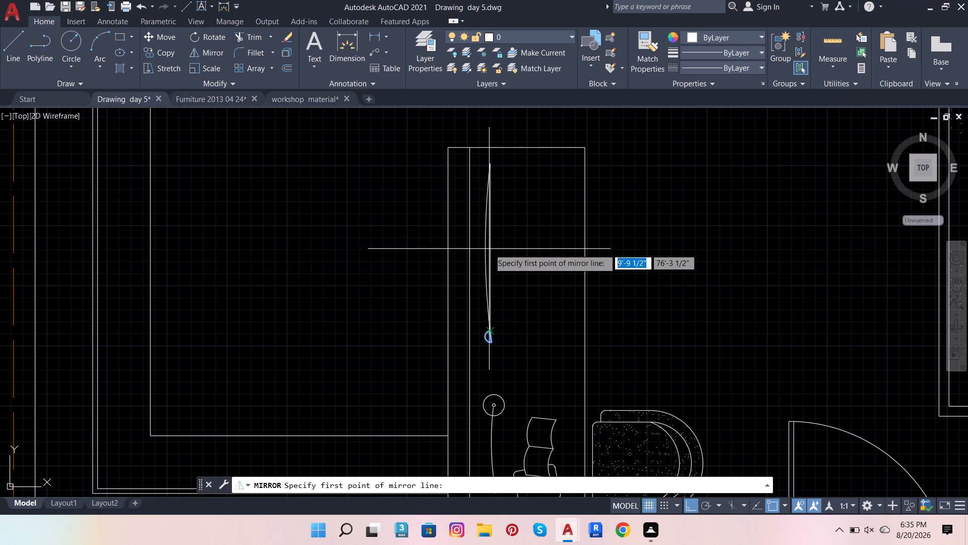
right_click(489, 249, "shift")
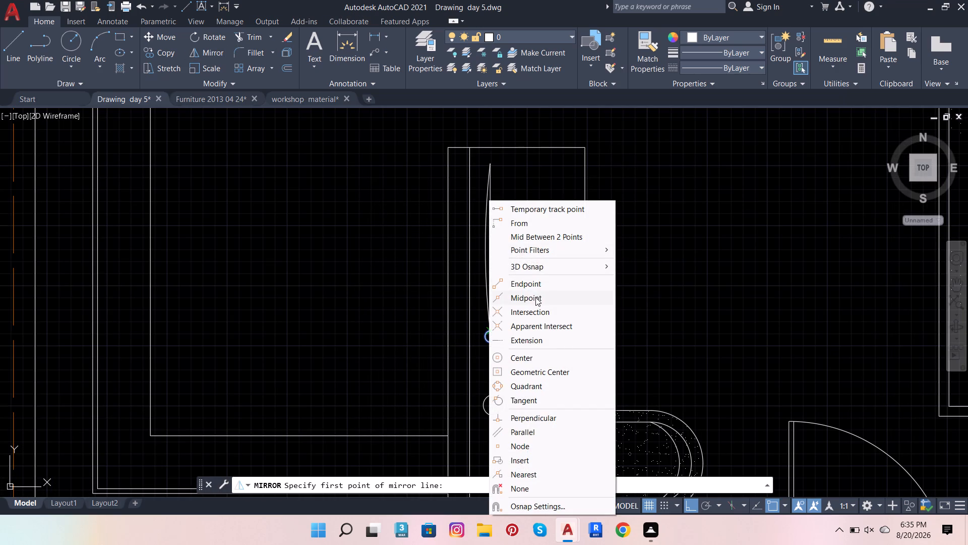
left_click(535, 297)
left_click(490, 248)
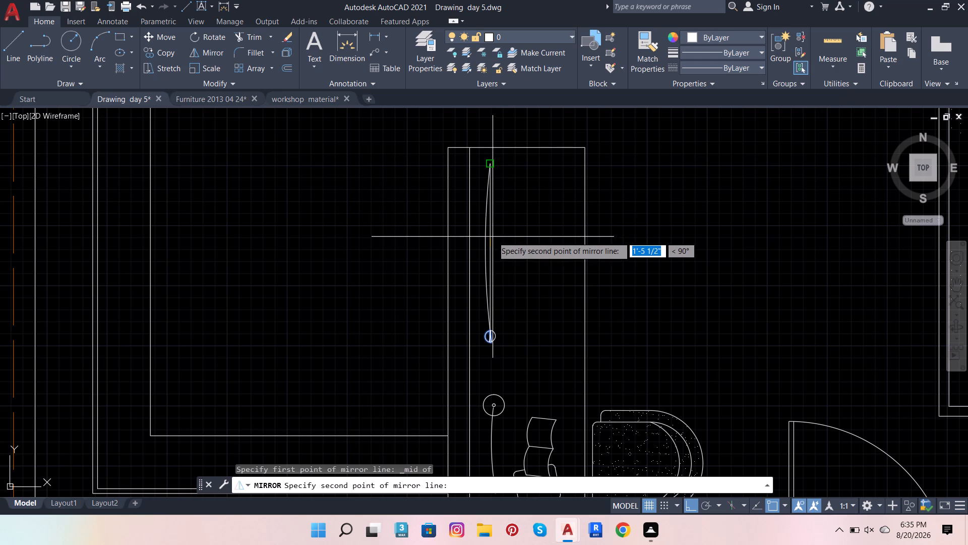
left_click(556, 254)
left_click_drag(570, 297, 556, 254)
Examine the mirrored half circle at the upper end of the thin curved item.
scroll(498, 132, "up", 3)
scroll(473, 190, "up", 2)
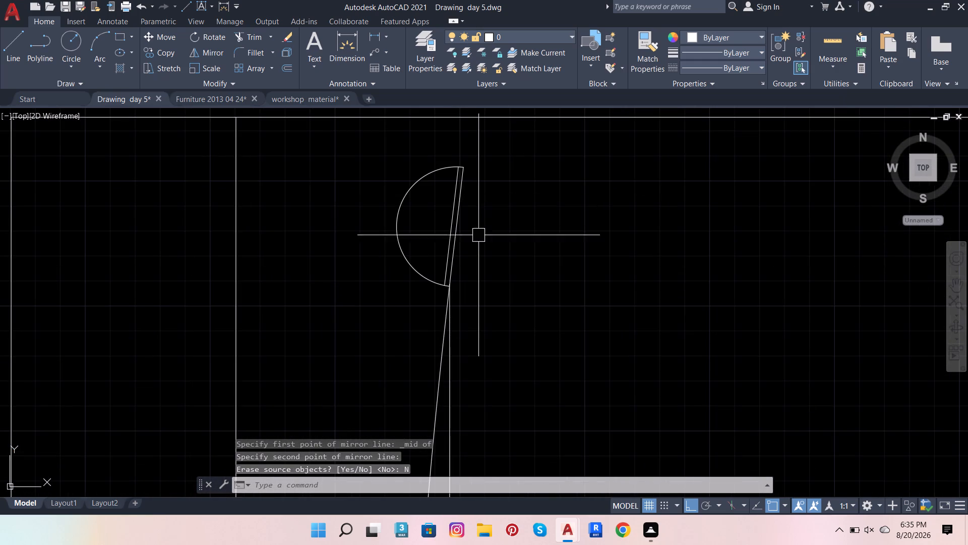
scroll(479, 257, "up", 1)
scroll(489, 305, "down", 6)
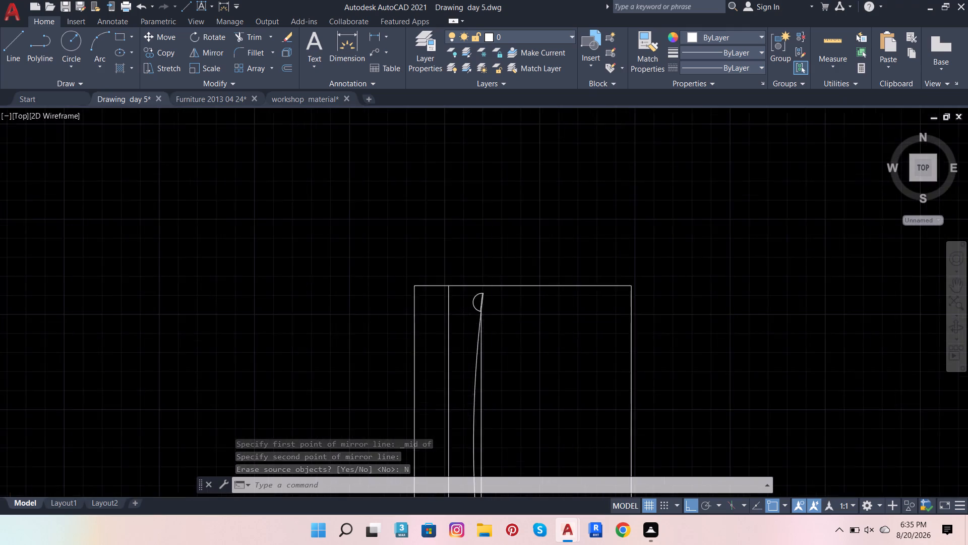
scroll(467, 342, "up", 1)
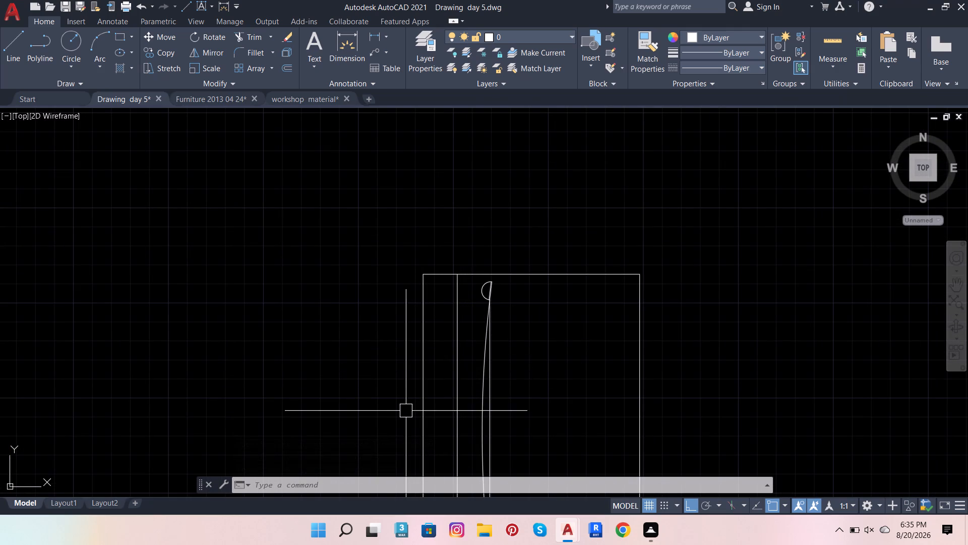
scroll(440, 333, "up", 2)
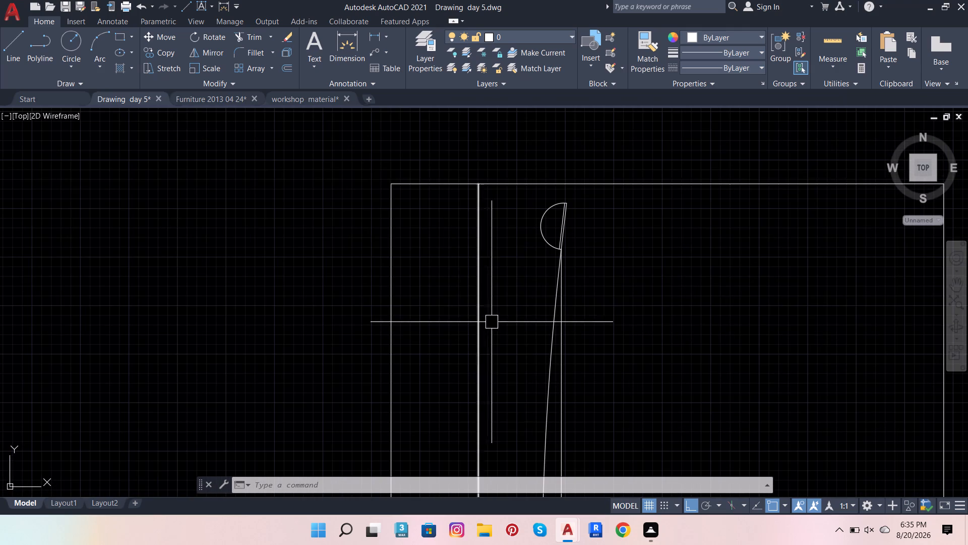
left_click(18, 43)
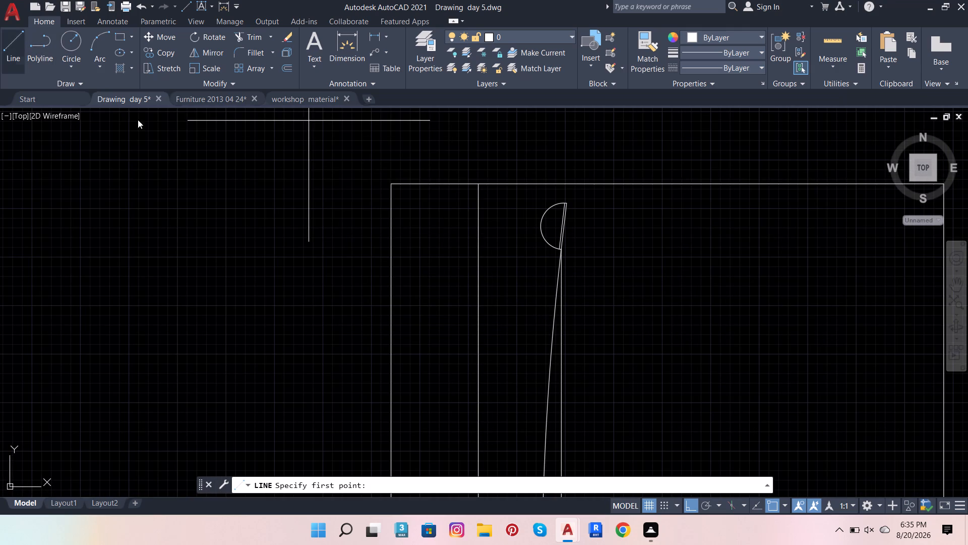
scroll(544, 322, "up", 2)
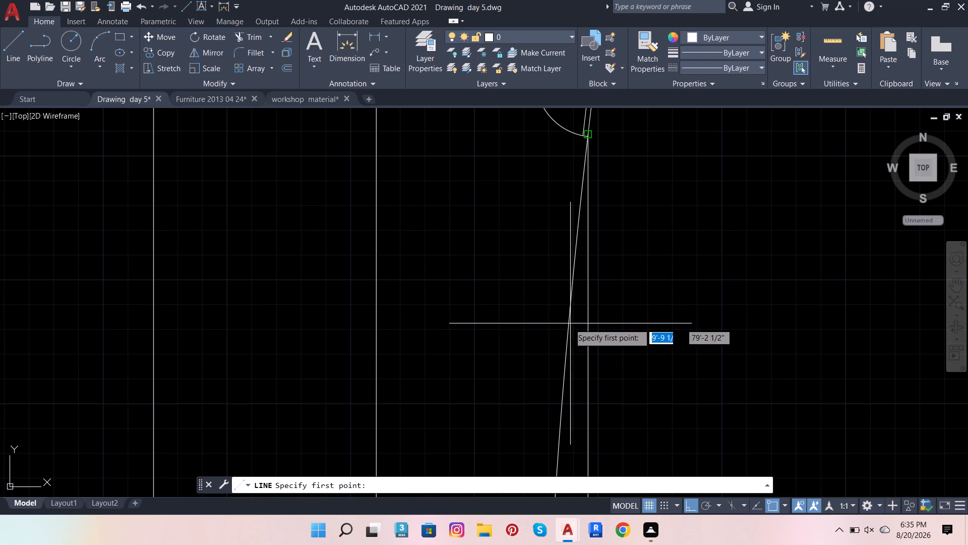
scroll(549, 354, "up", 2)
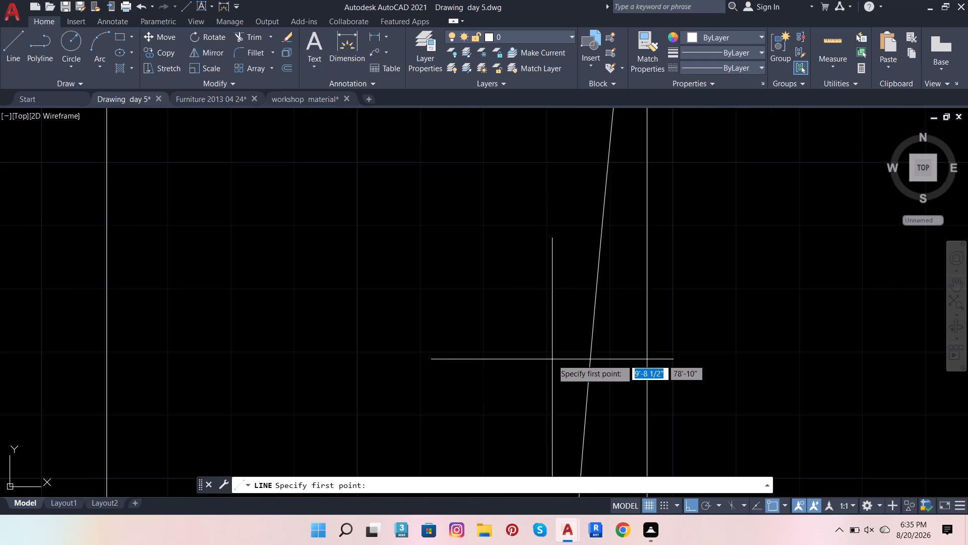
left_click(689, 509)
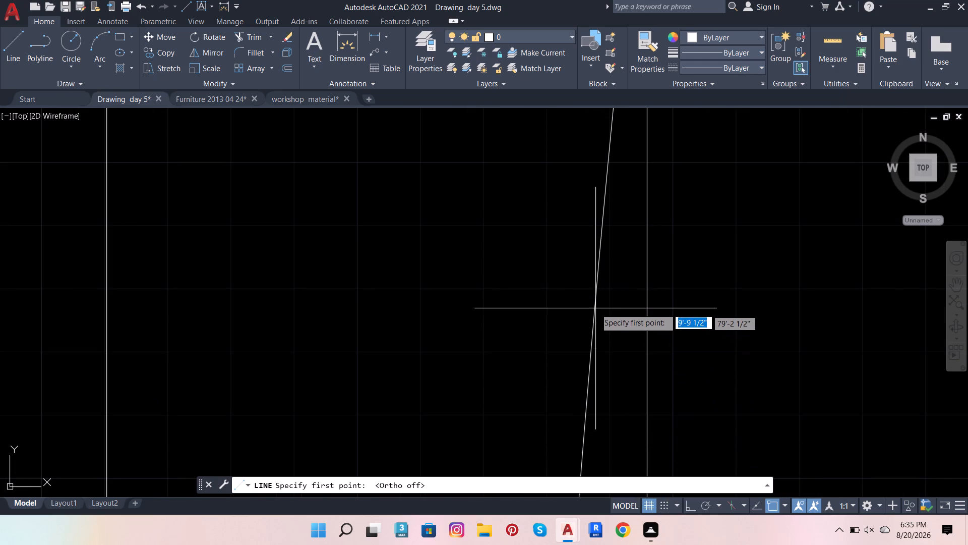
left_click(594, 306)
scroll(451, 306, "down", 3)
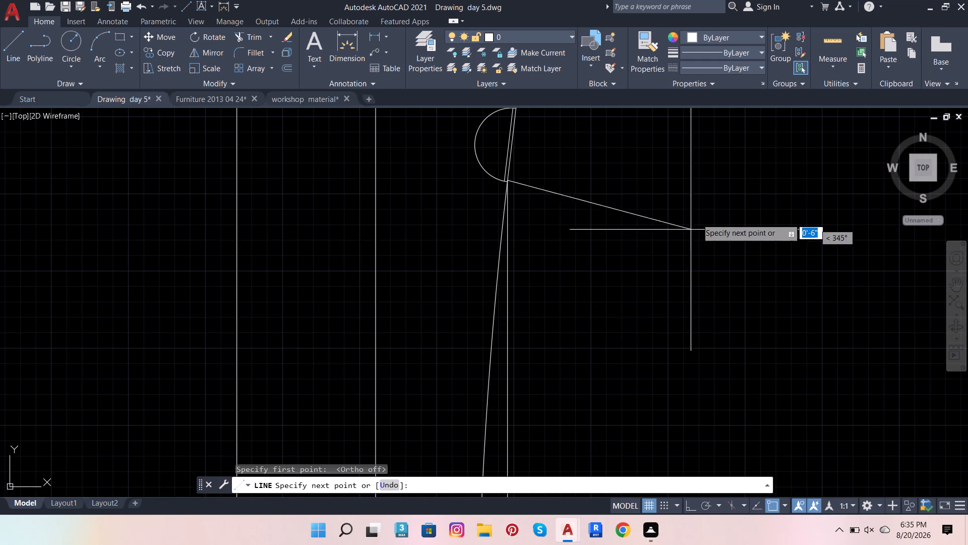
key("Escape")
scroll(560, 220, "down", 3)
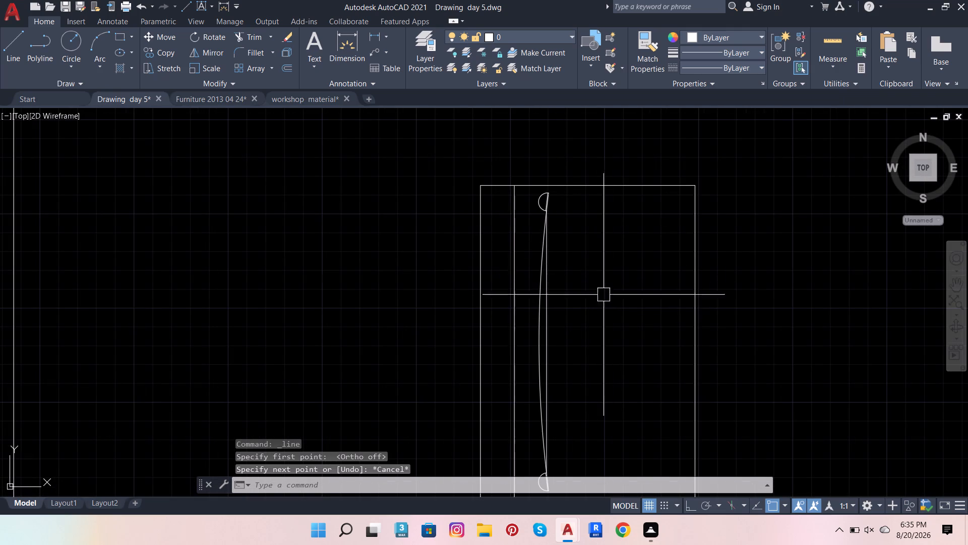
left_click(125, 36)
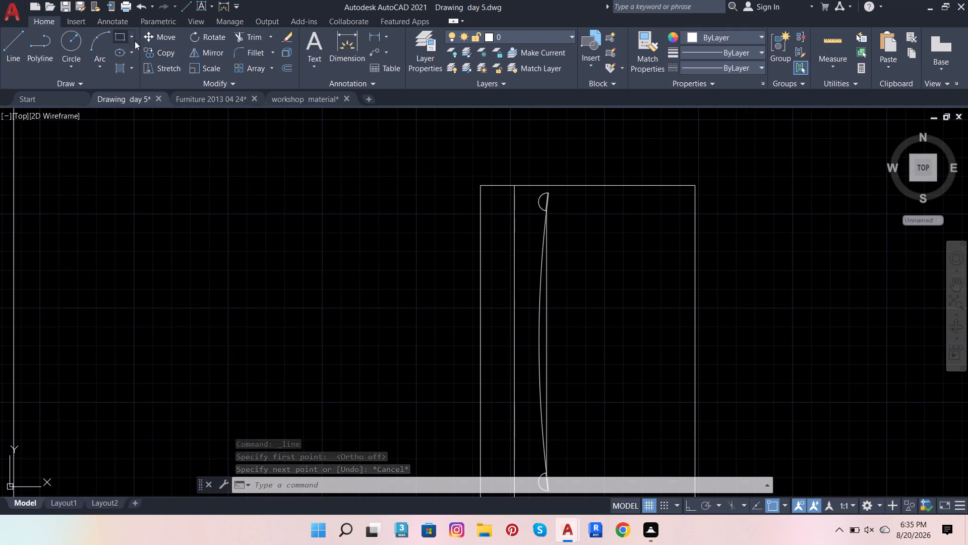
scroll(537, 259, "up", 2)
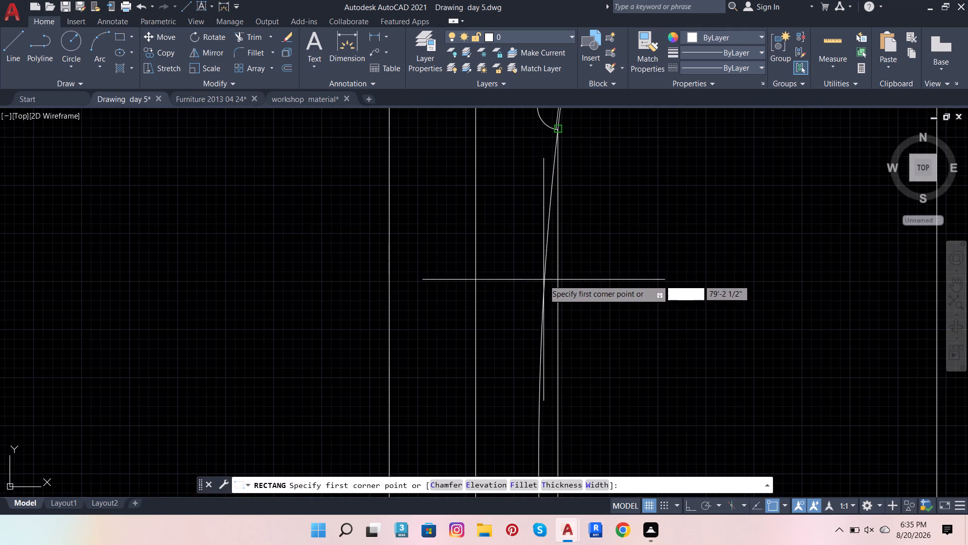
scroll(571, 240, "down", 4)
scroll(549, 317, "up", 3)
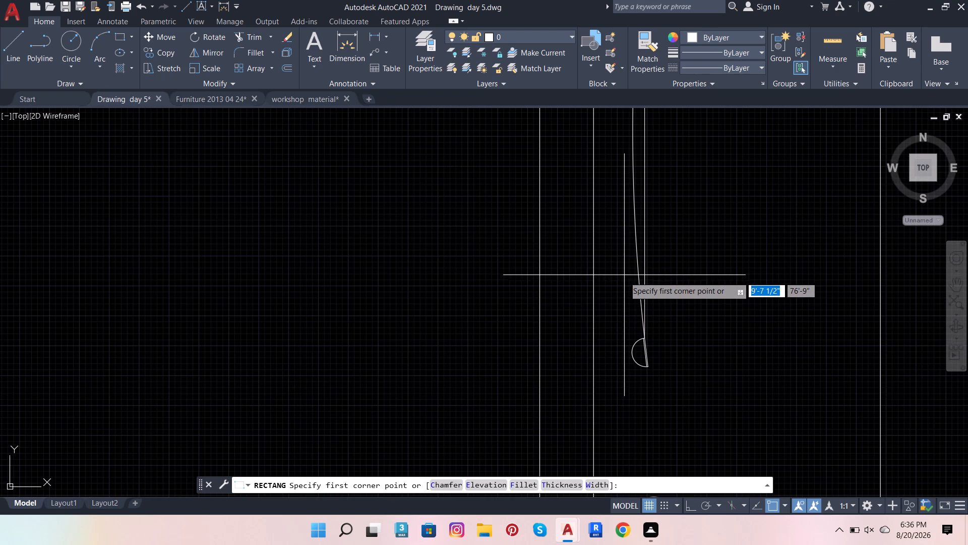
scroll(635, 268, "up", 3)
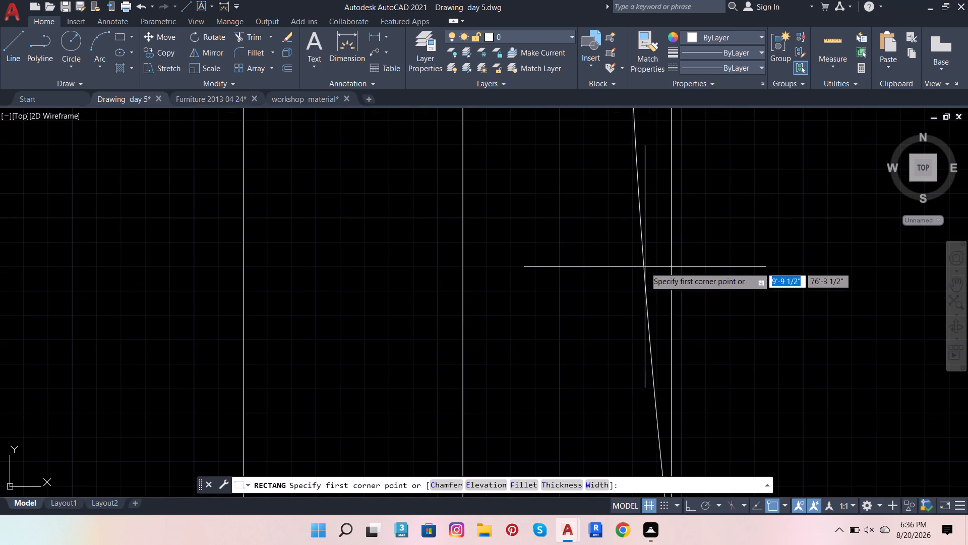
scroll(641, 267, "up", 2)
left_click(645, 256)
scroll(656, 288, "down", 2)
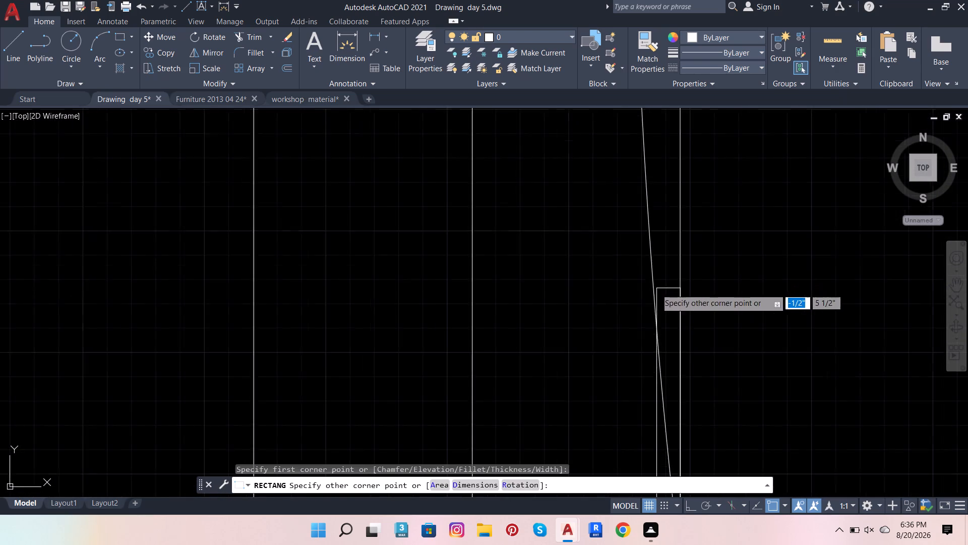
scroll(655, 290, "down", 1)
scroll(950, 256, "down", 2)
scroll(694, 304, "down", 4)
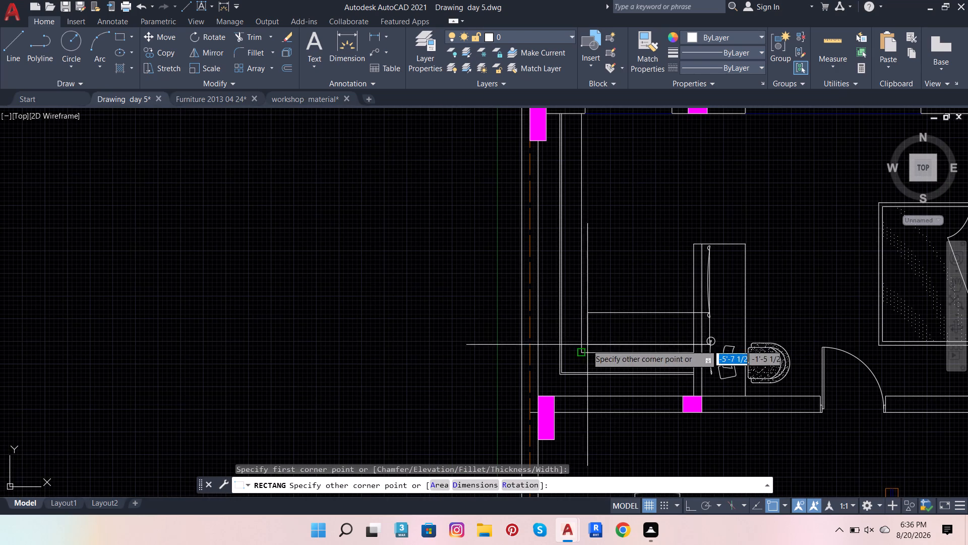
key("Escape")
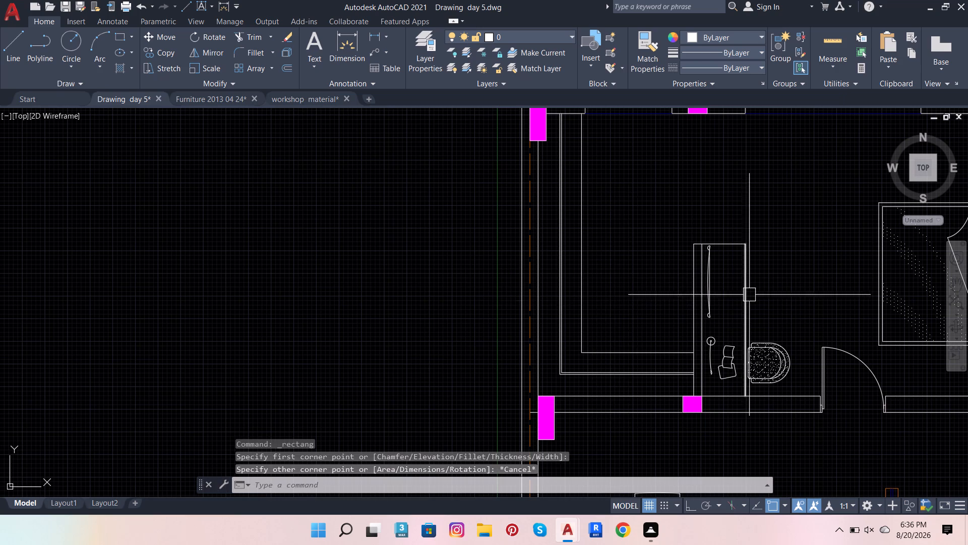
Draw a three-sided rectangular outline with Ortho on across the middle of the thin curved item, about 4" wide and 1'-8" high.
scroll(750, 291, "up", 3)
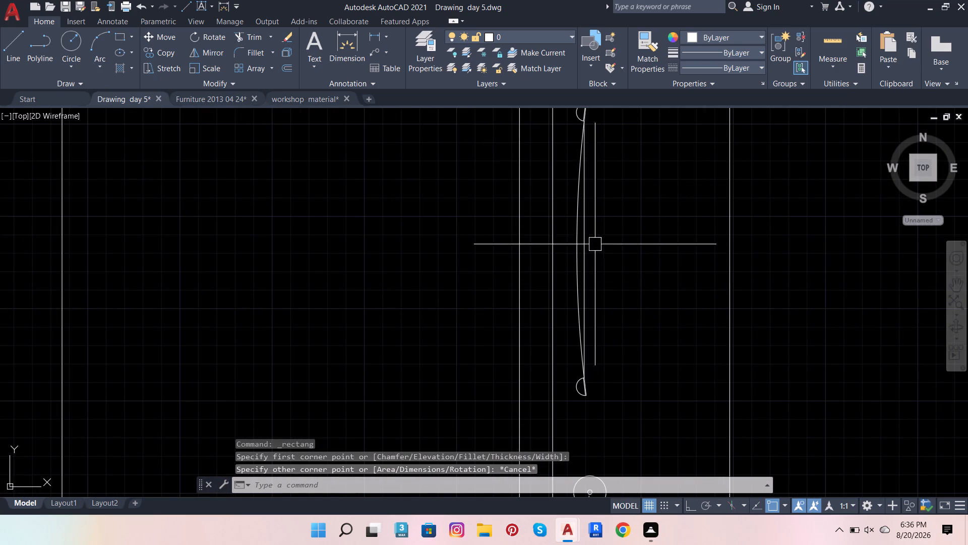
left_click(0, 41)
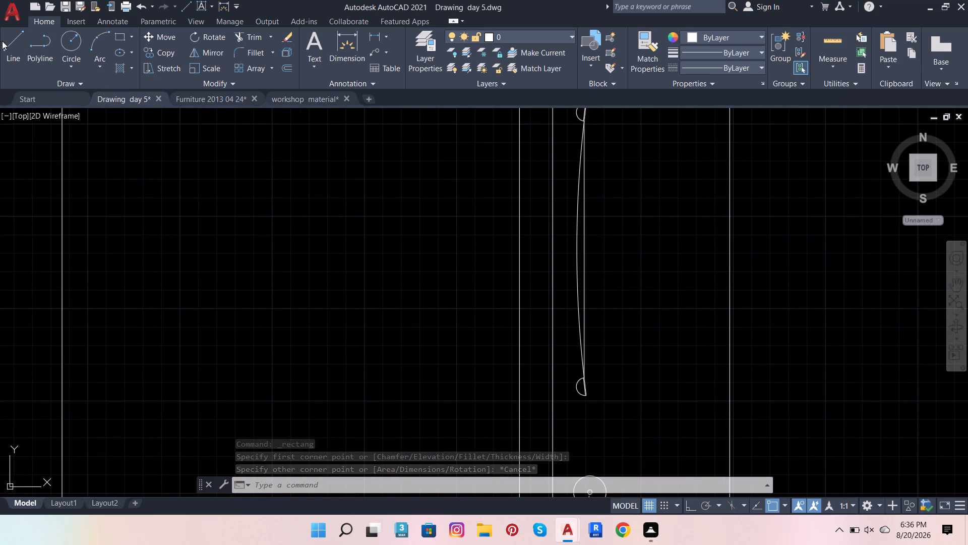
left_click(1, 47)
left_click(22, 42)
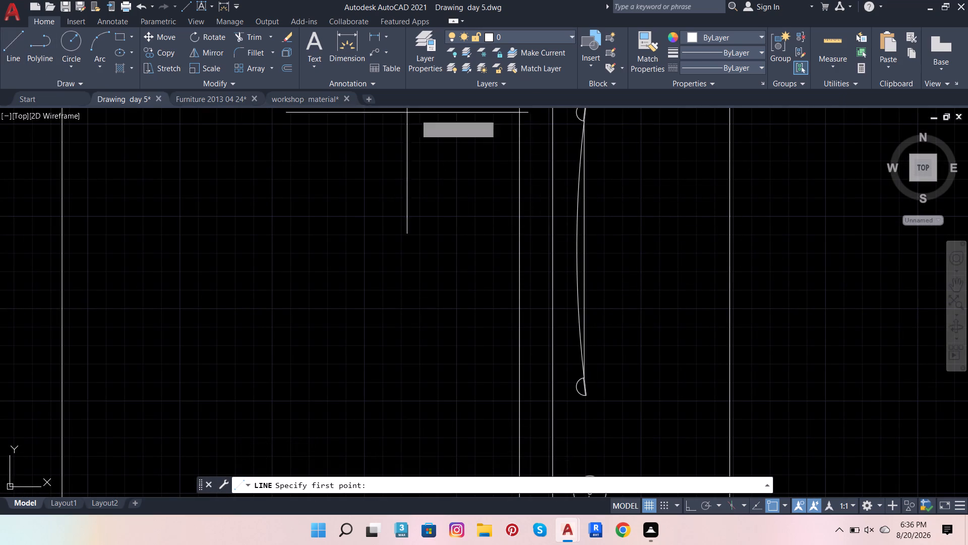
left_click(598, 172)
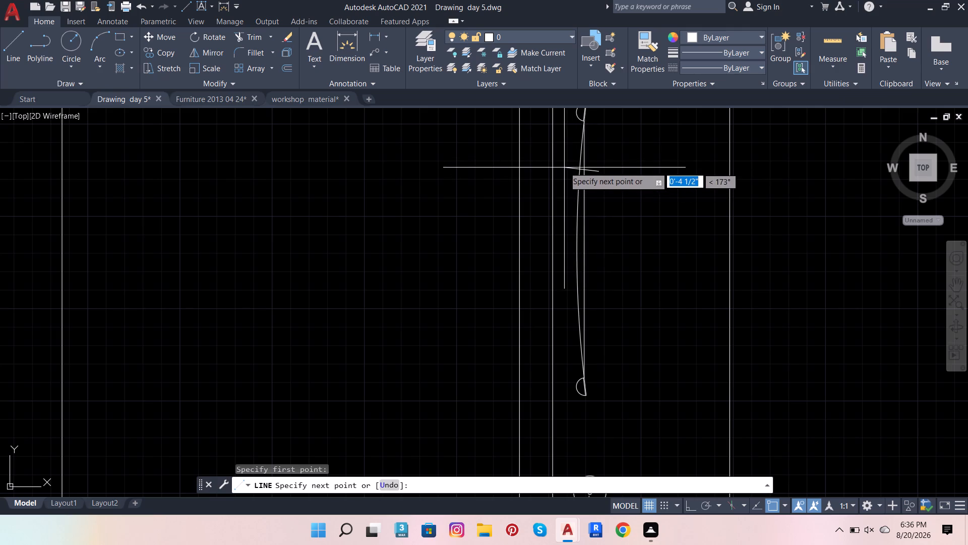
left_click(695, 508)
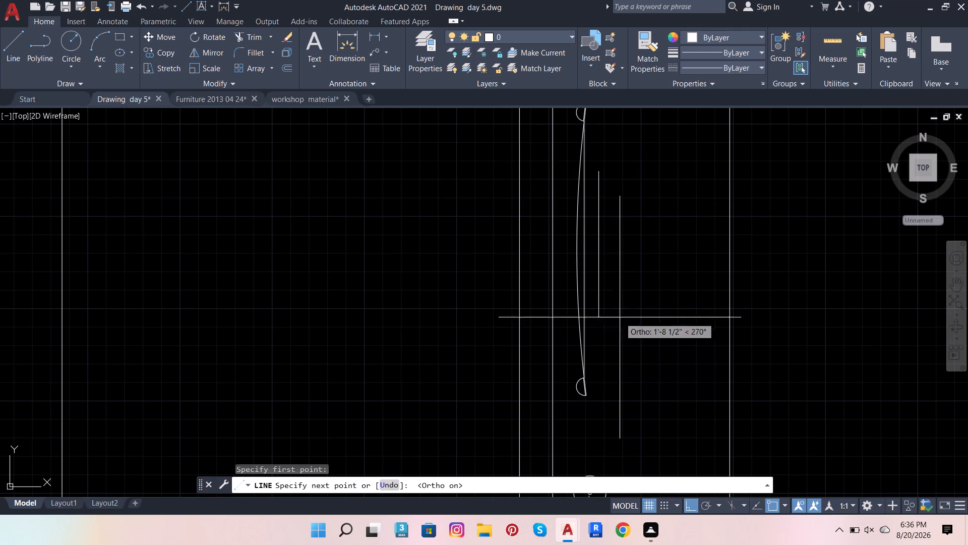
left_click(571, 178)
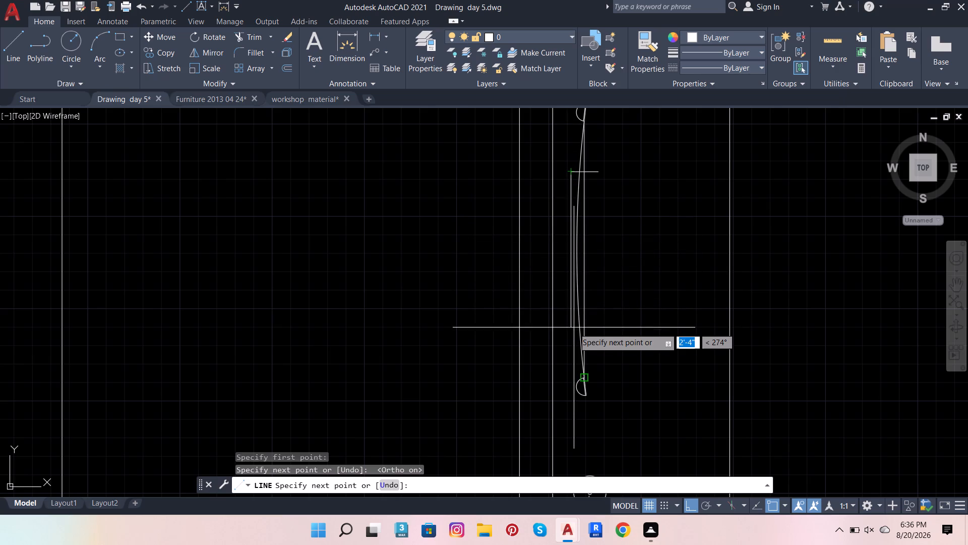
left_click(571, 320)
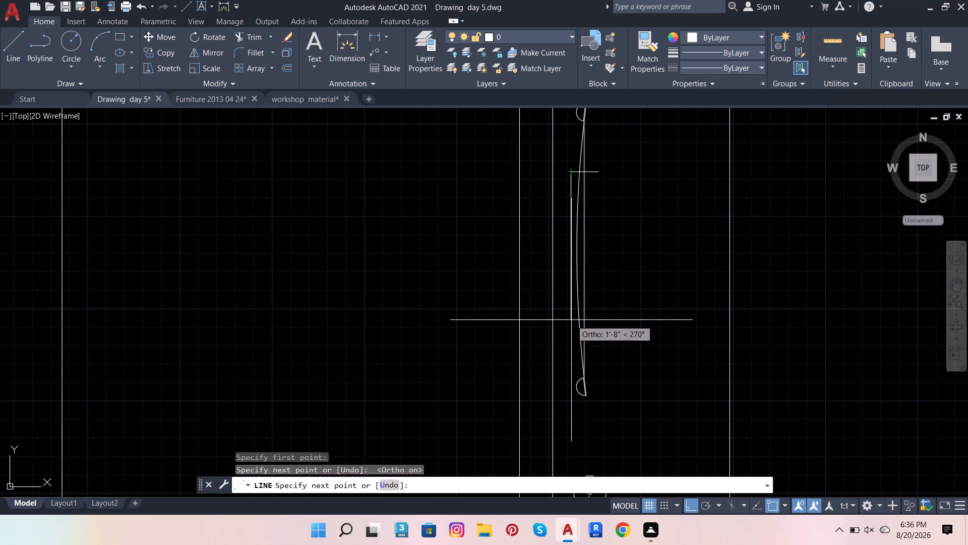
left_click(591, 321)
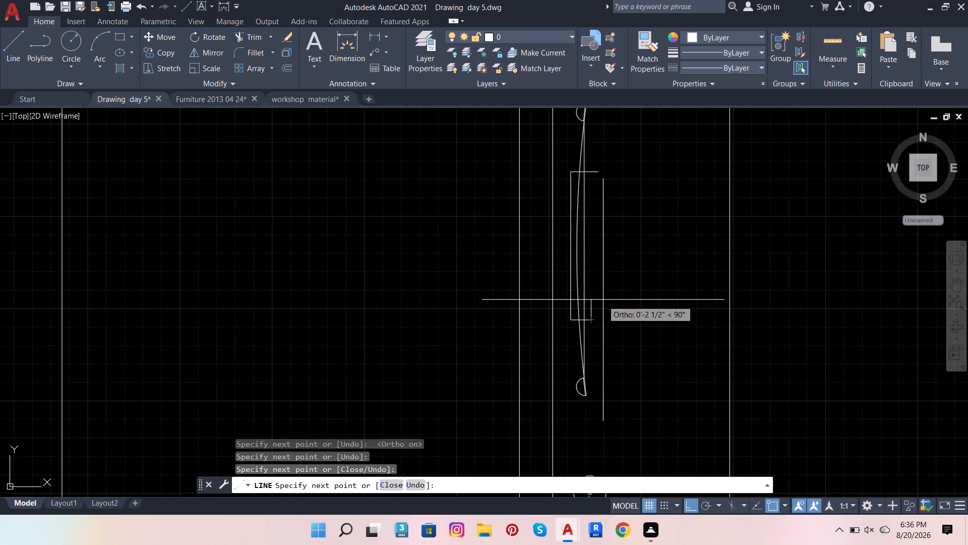
key("Escape")
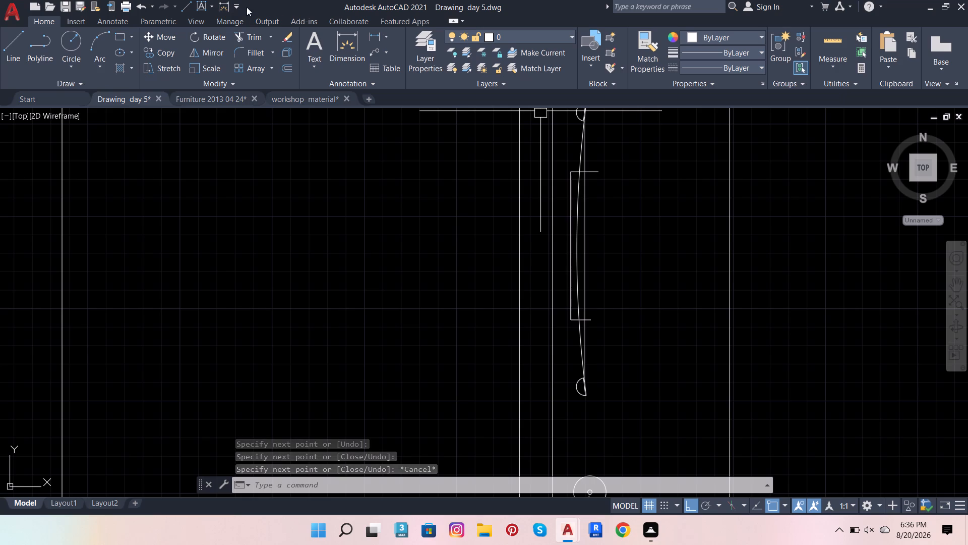
Trim the outline's two horizontal lines back to the curved edge, leaving a shallow box behind the thin curved item.
left_click(242, 37)
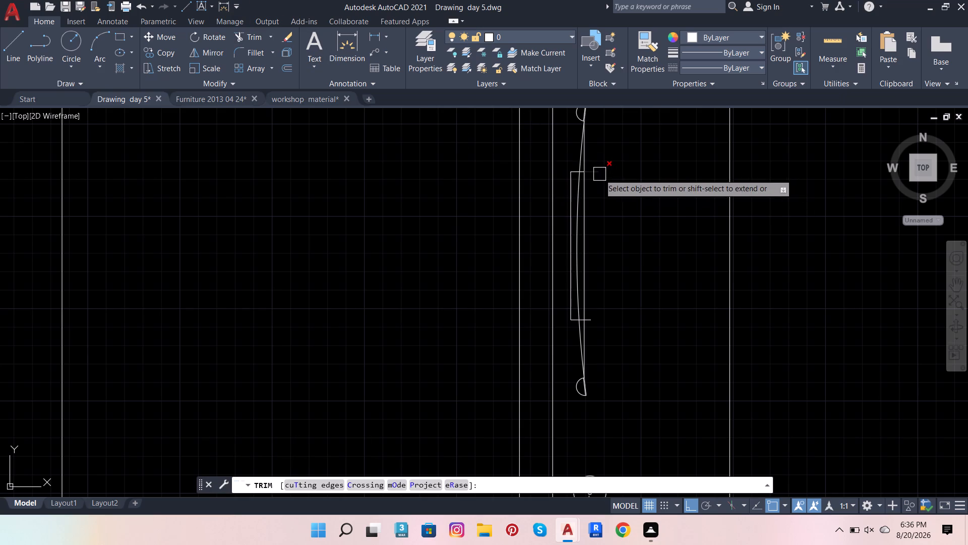
left_click(599, 174)
left_click(596, 322)
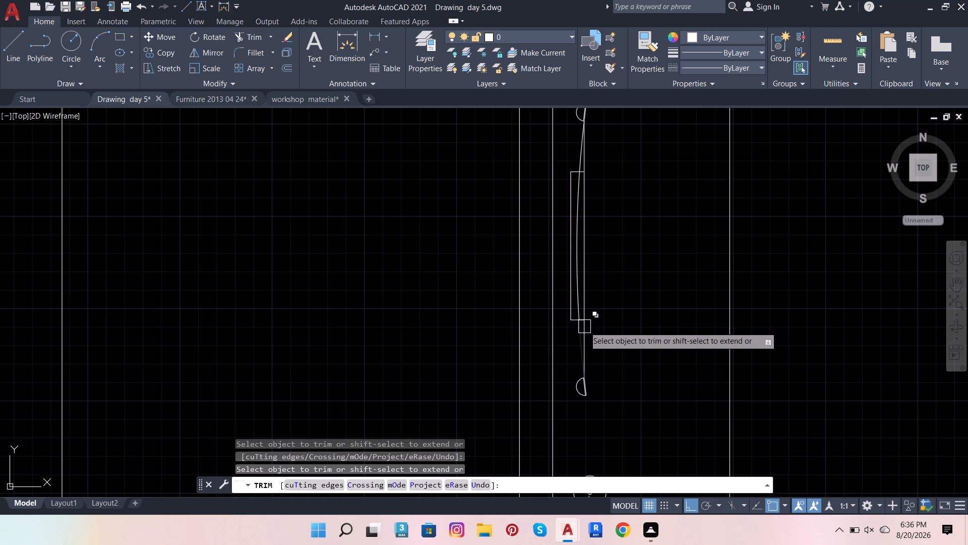
scroll(584, 323, "up", 4)
left_click(566, 308)
scroll(642, 371, "down", 4)
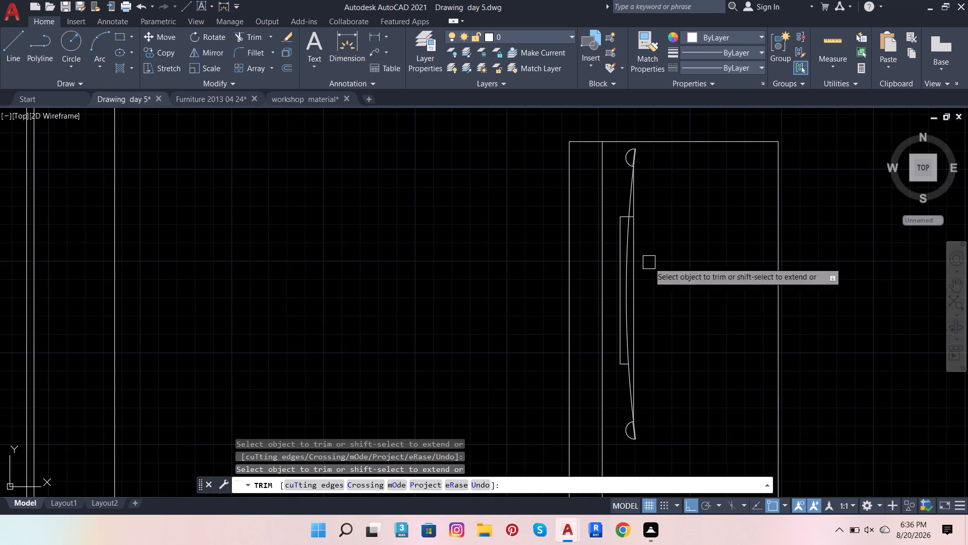
scroll(637, 211, "up", 4)
left_click(594, 239)
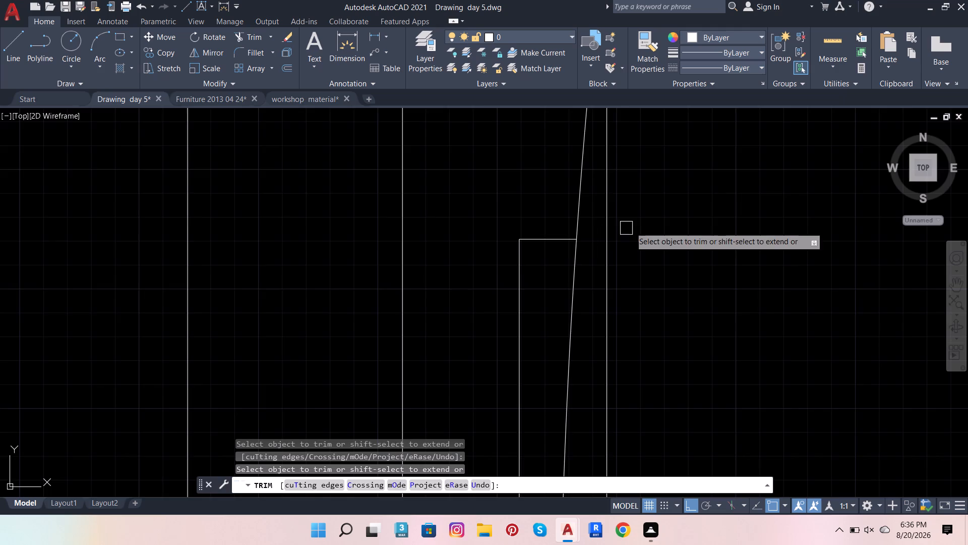
scroll(663, 236, "down", 3)
key("Escape")
scroll(679, 288, "down", 2)
key("Escape")
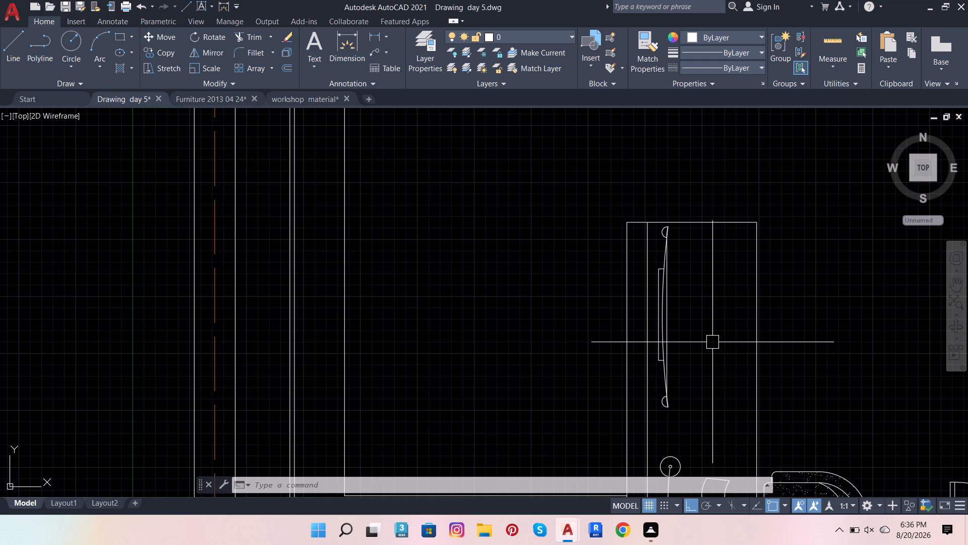
Examine the lower end of the thin curved item and its position within the whole floor plan.
scroll(707, 408, "up", 2)
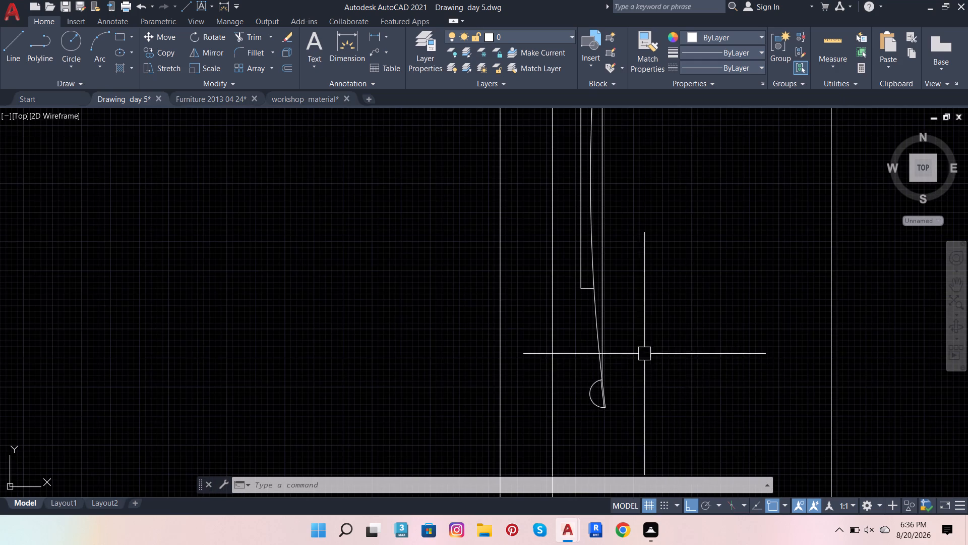
scroll(630, 344, "up", 3)
scroll(542, 416, "down", 2)
scroll(507, 499, "up", 2)
scroll(532, 481, "down", 1)
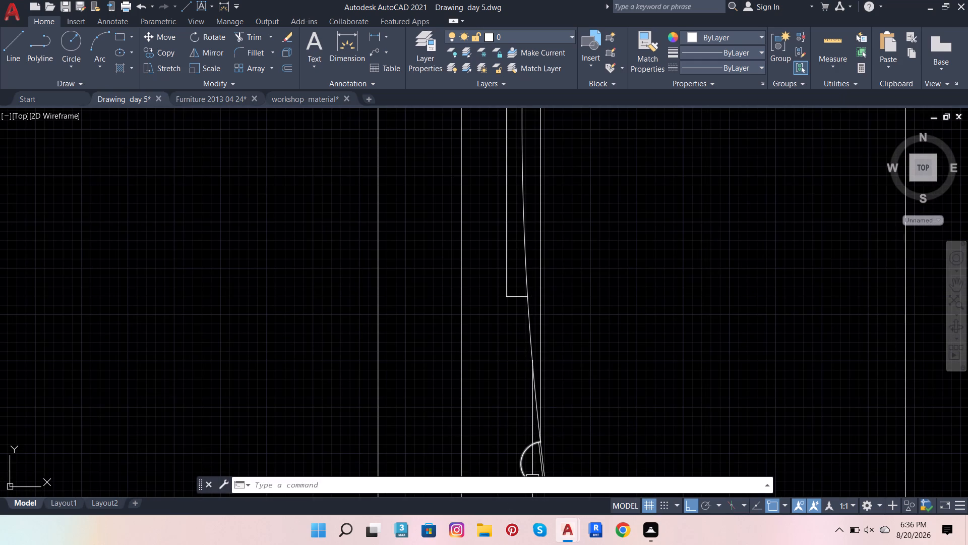
scroll(532, 481, "down", 1)
scroll(556, 387, "down", 3)
scroll(546, 345, "down", 3)
scroll(597, 332, "down", 2)
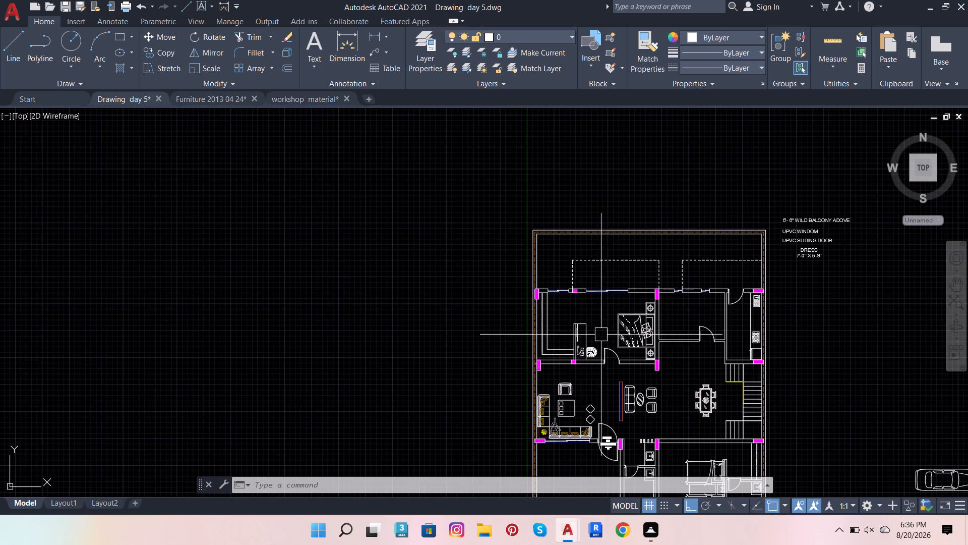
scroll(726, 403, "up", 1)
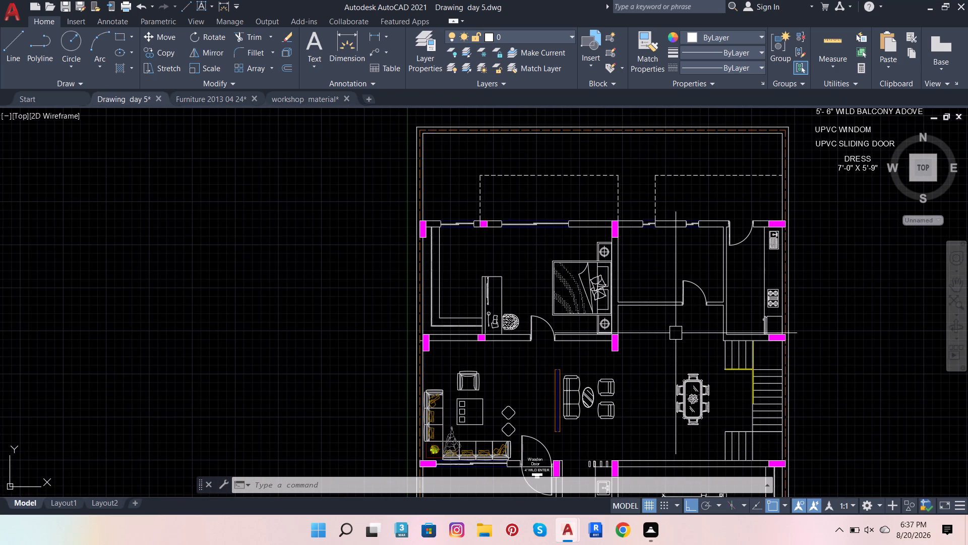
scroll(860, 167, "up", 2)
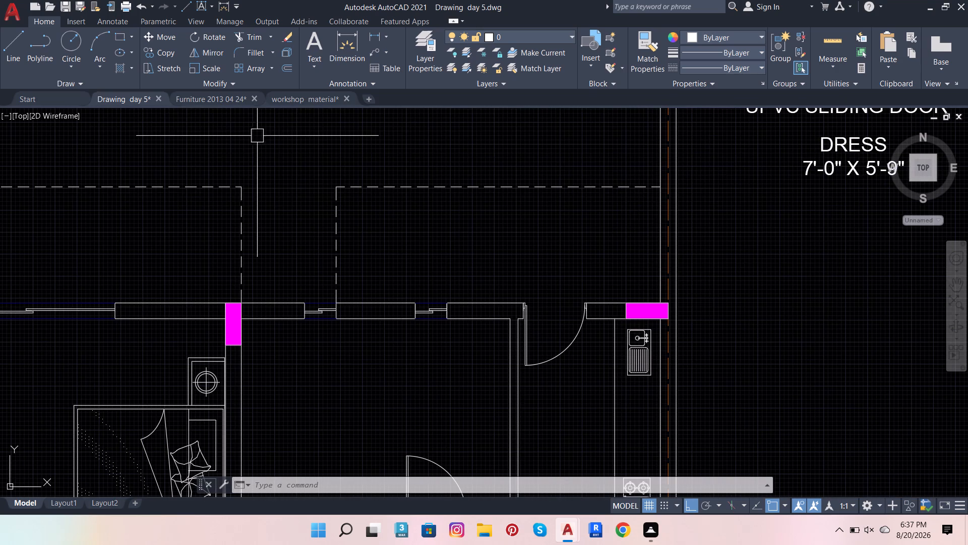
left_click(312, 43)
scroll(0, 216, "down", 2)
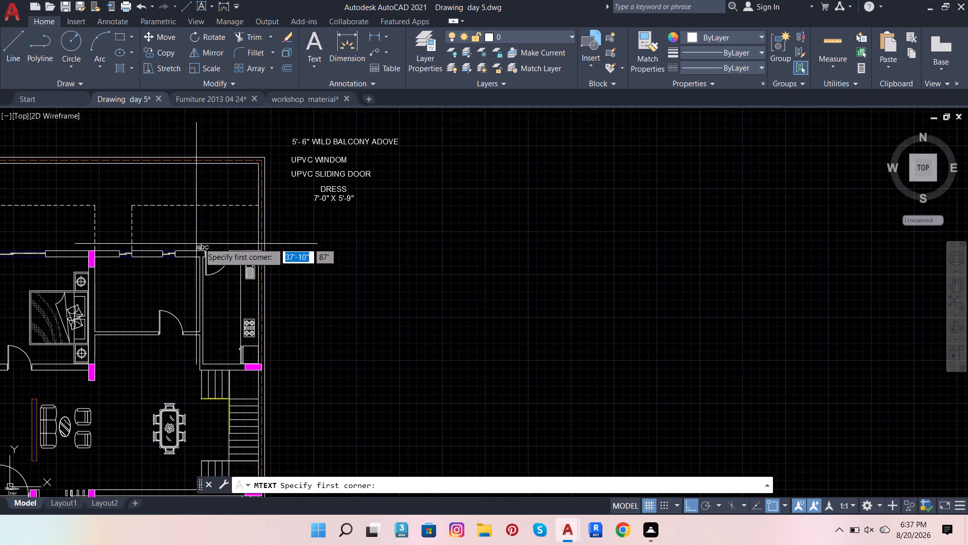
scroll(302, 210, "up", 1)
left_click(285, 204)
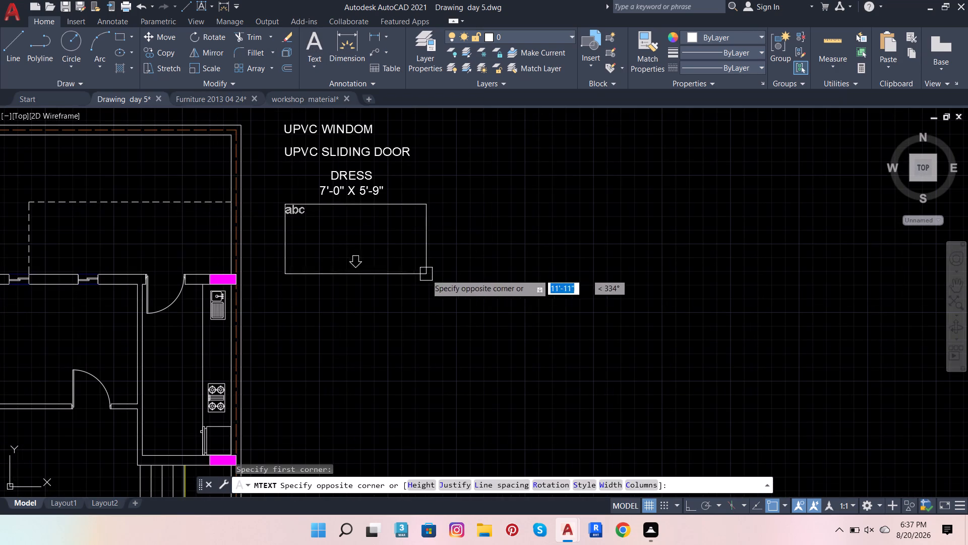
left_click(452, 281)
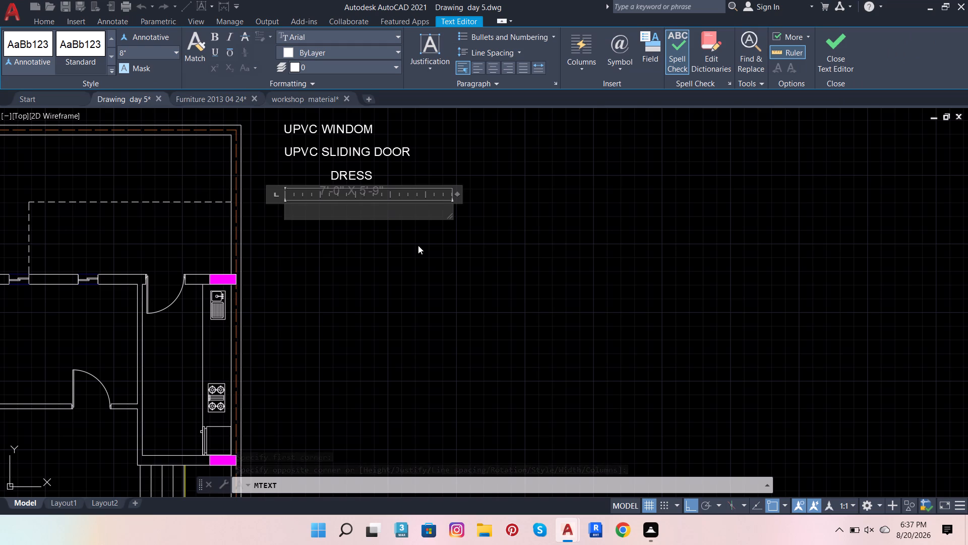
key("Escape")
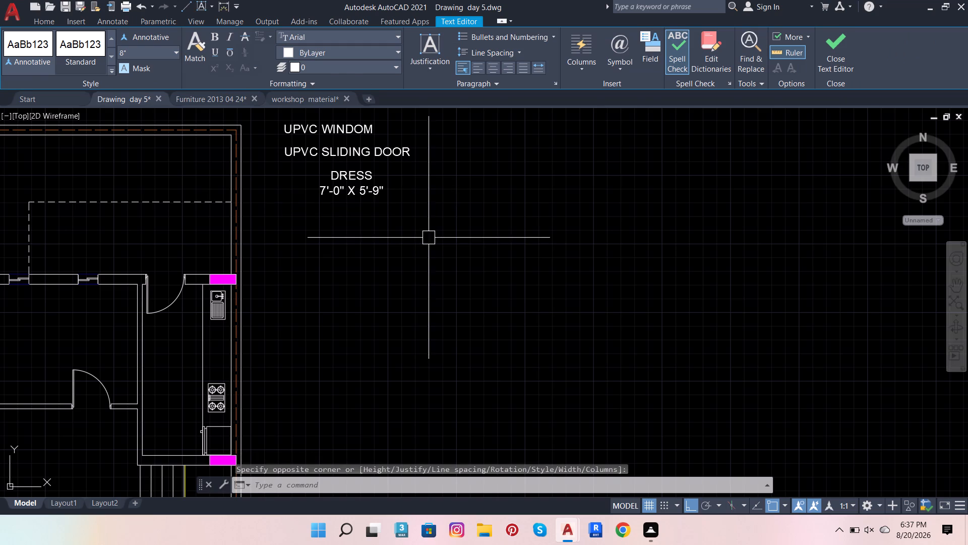
Create a wide multiline text below the DRESS label, centre-align it and enter "MODERN TV UNIT" as its first line.
left_click(308, 42)
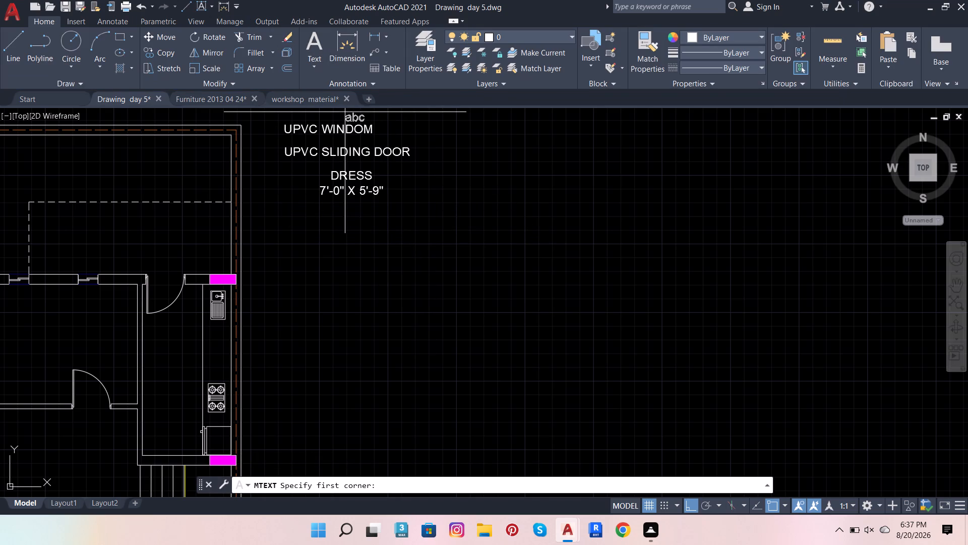
left_click(302, 243)
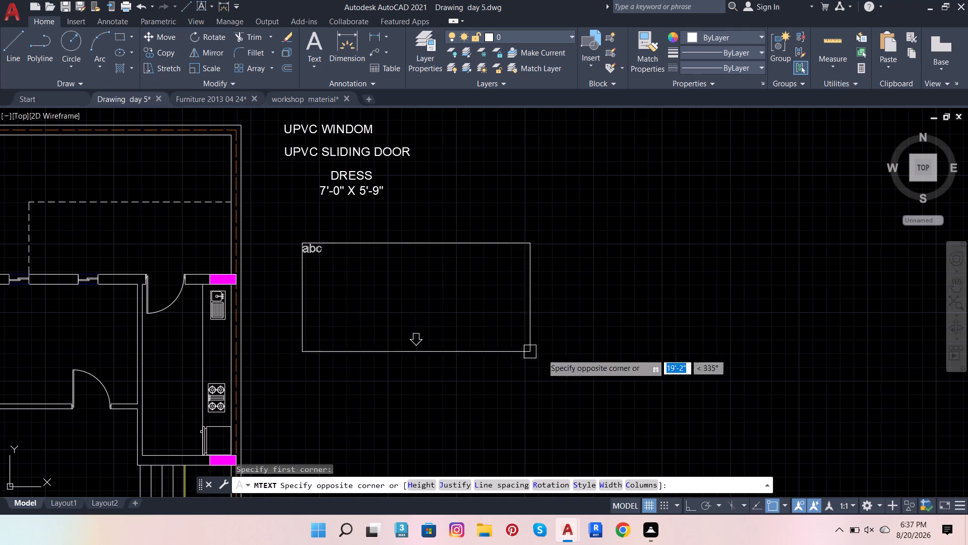
left_click(662, 341)
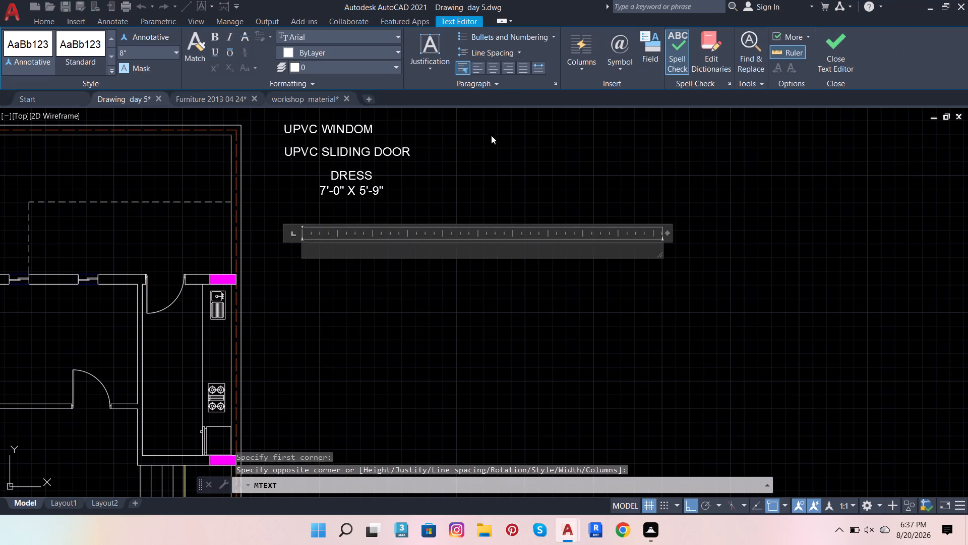
left_click(484, 68)
left_click(487, 65)
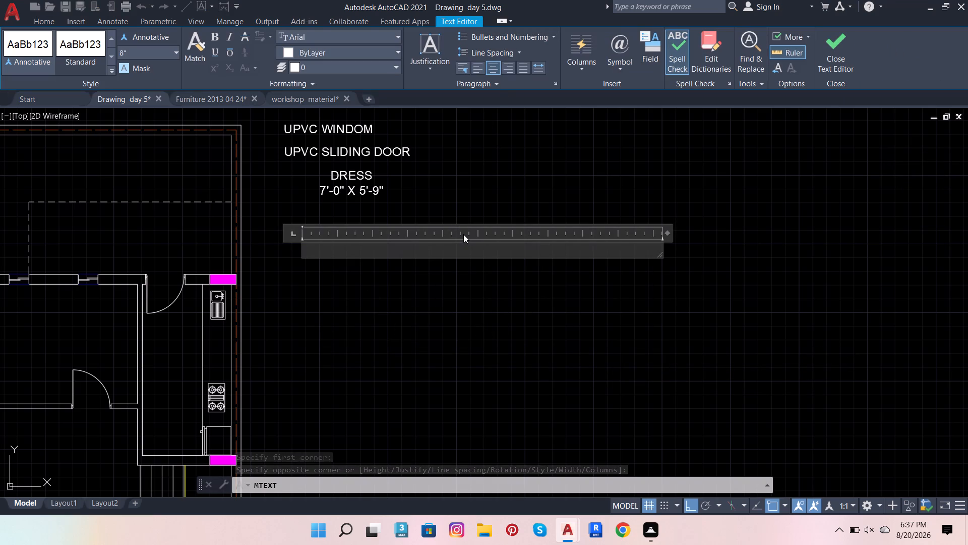
key("m")
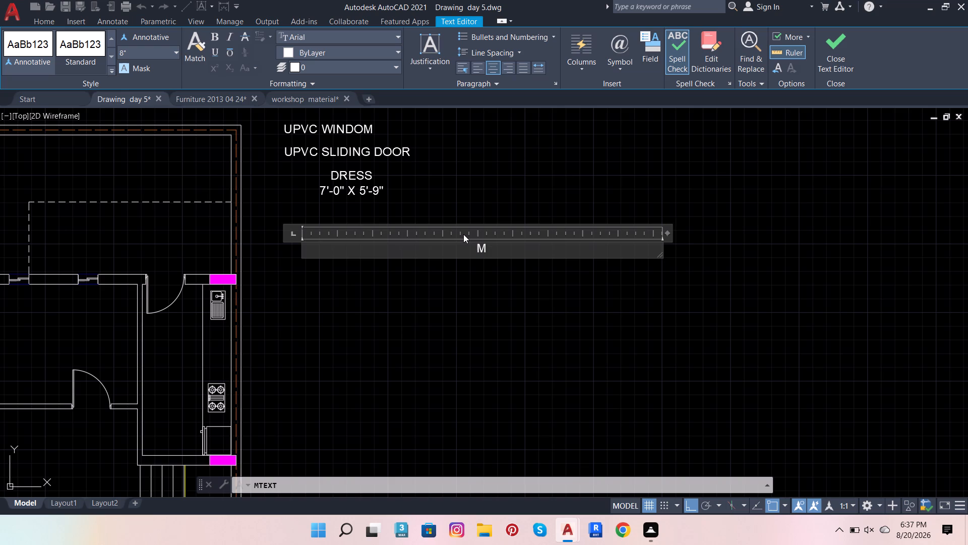
key("o")
type("DERN")
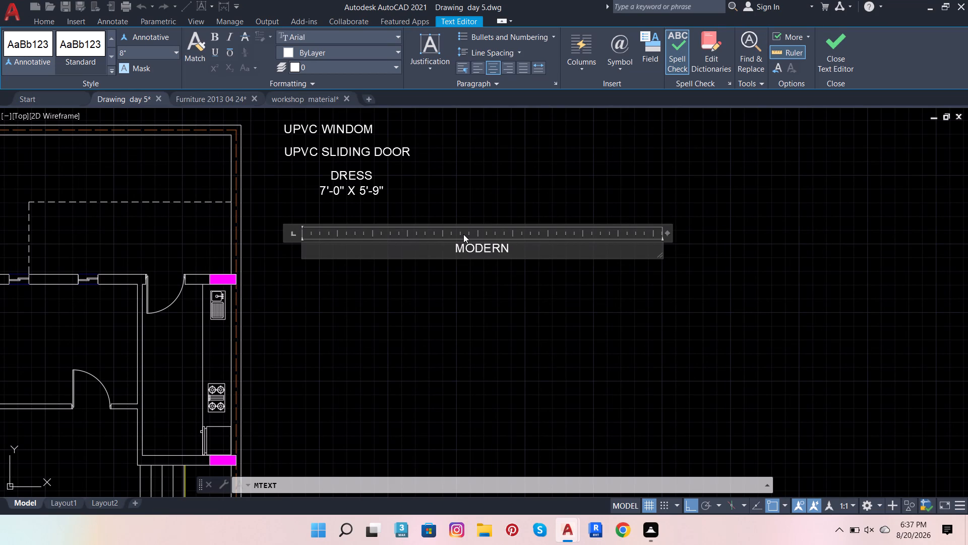
key("space")
key("t")
type("V UNIT")
key("space")
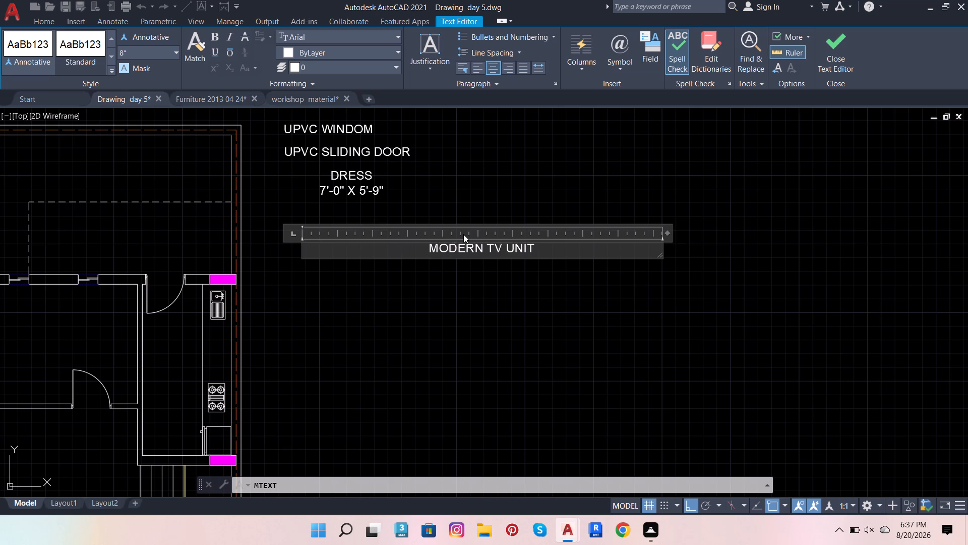
Add "STUDY TABLE" as the second line of the centred text and finish the label.
key("shift+Return")
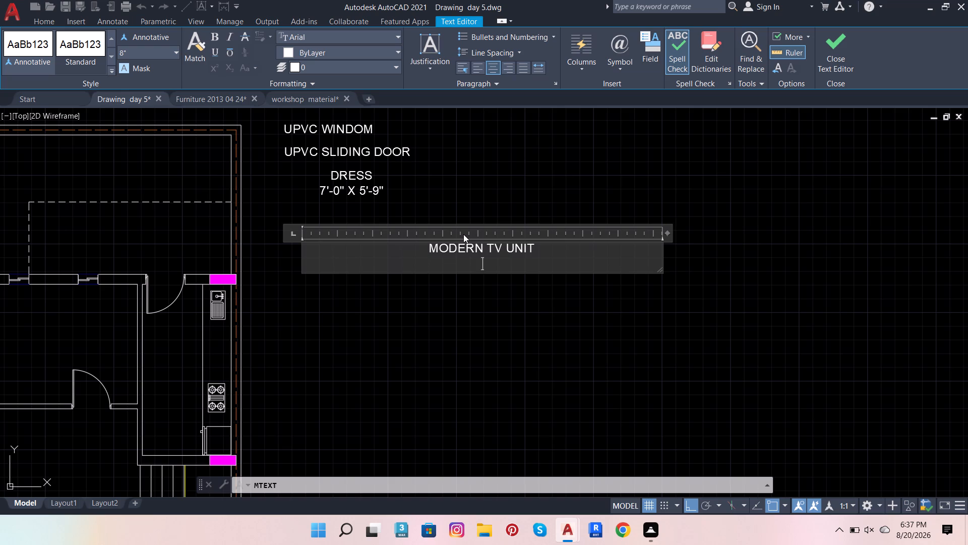
key("d")
key("BackSpace")
type("STUDY")
key("space")
type("TA")
type("BL")
key("e")
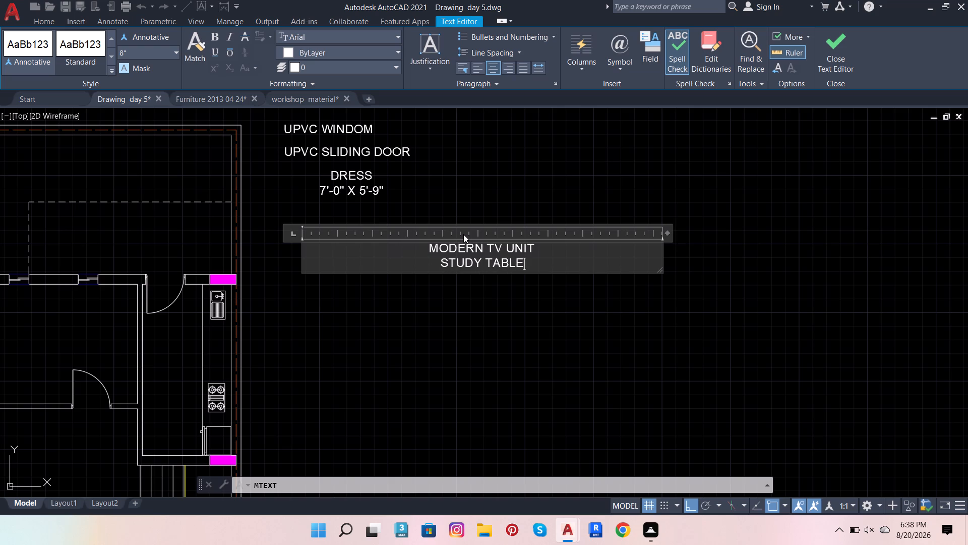
key("space")
left_click(569, 347)
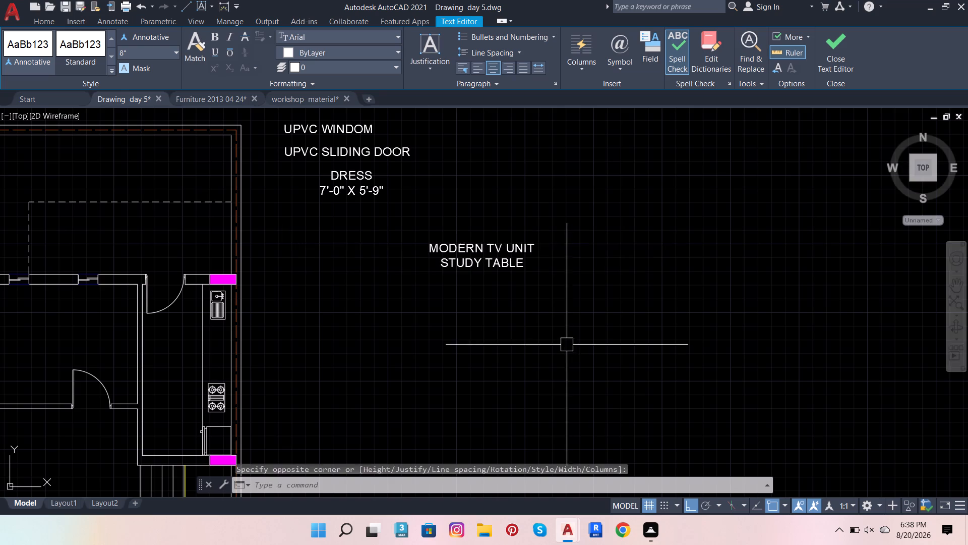
Move the two-line MODERN TV UNIT / STUDY TABLE label horizontally towards the floor plan, roughly centred beneath the DRESS label.
scroll(573, 338, "down", 3)
scroll(507, 390, "up", 2)
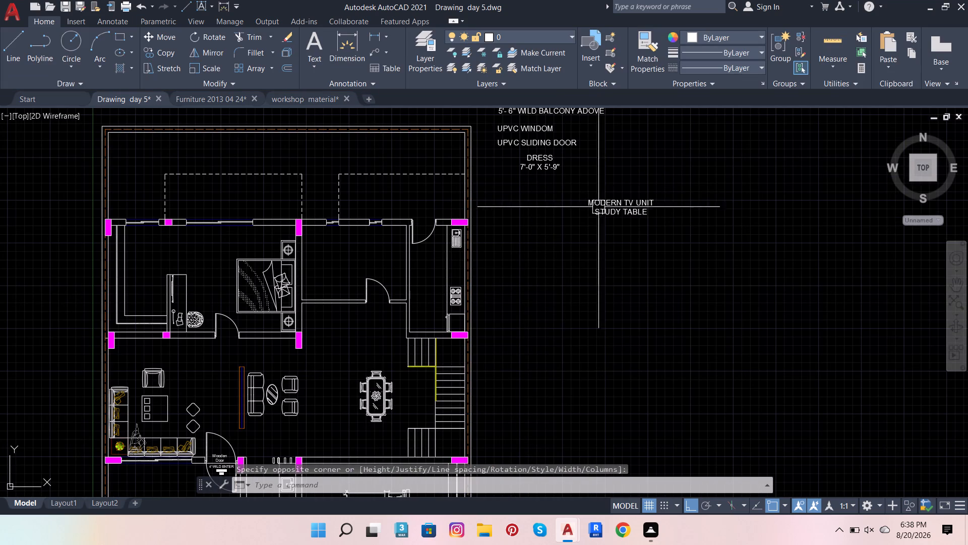
left_click(560, 184)
left_click(719, 251)
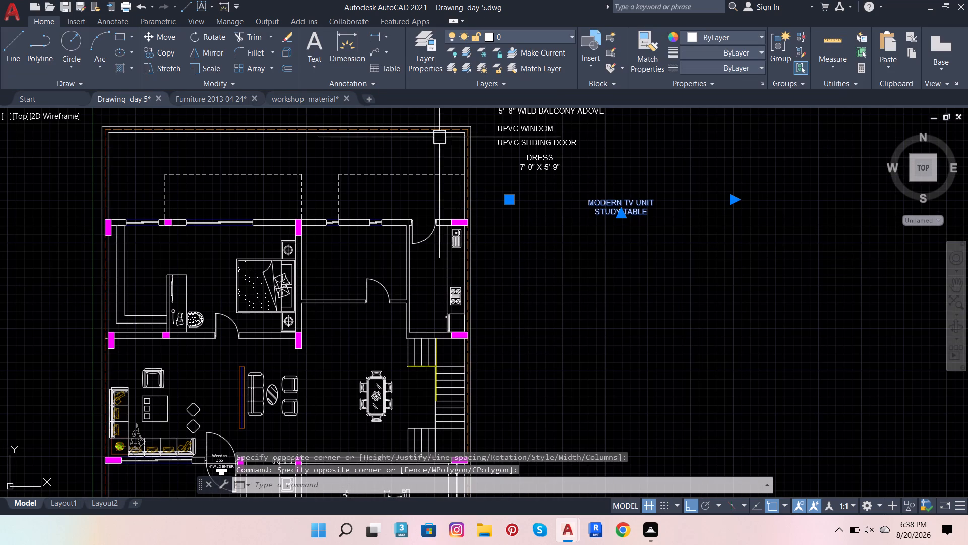
left_click(146, 33)
left_click(589, 202)
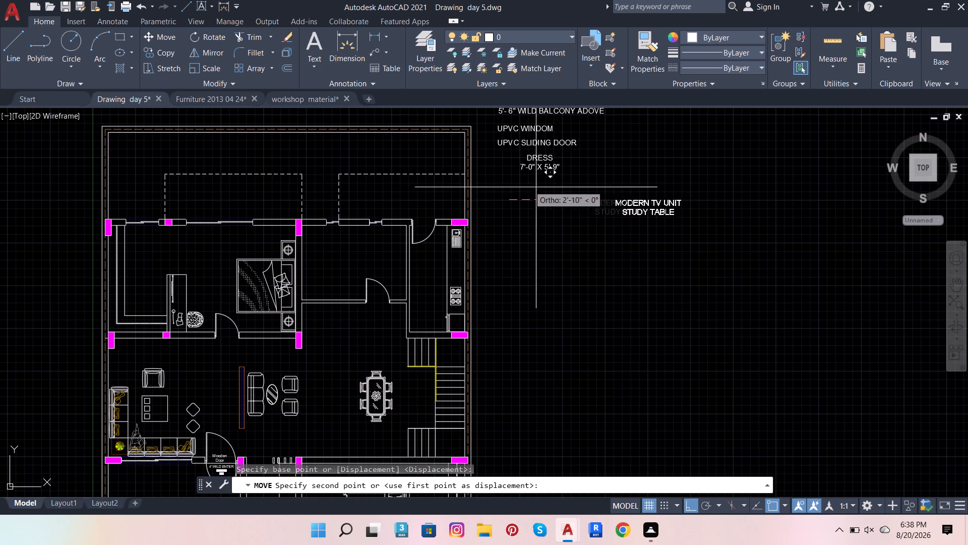
scroll(447, 175, "up", 3)
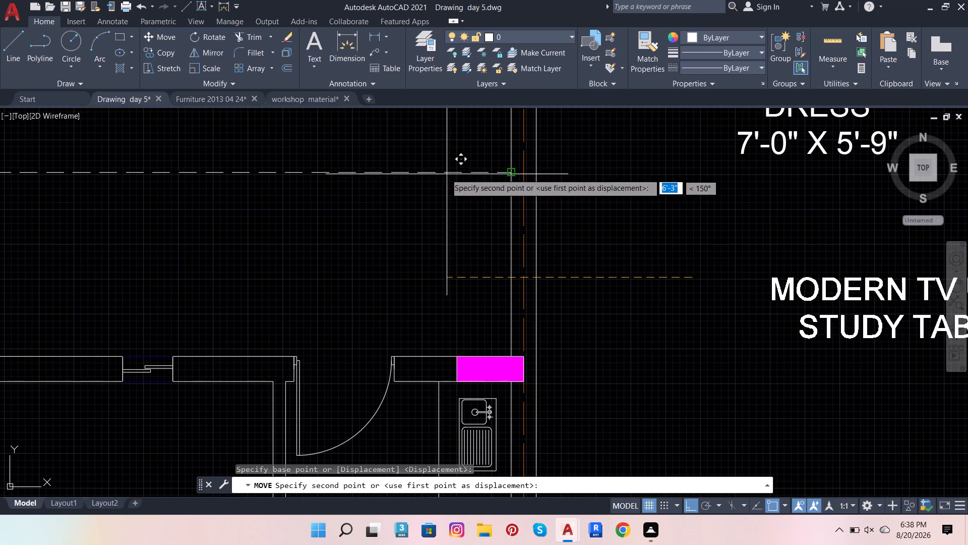
left_click(379, 146)
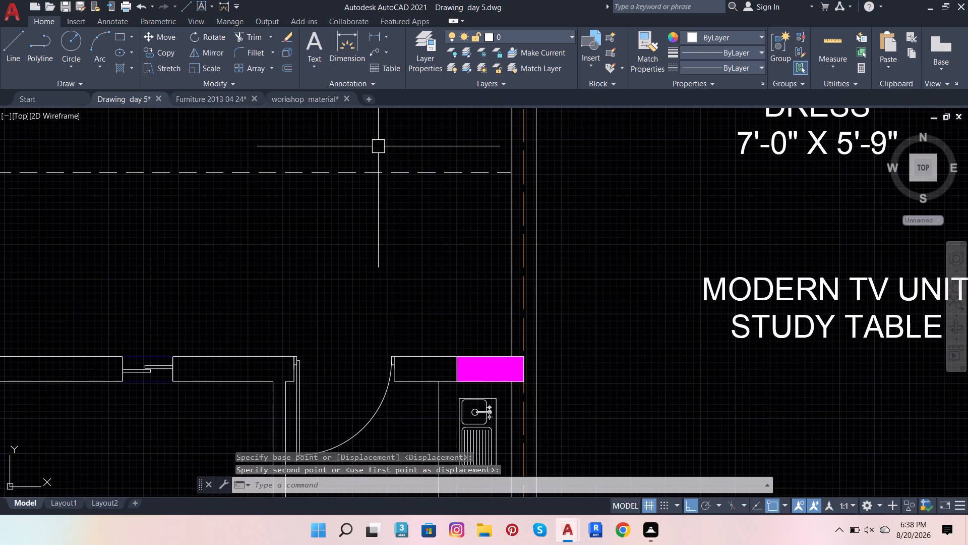
scroll(371, 205, "down", 2)
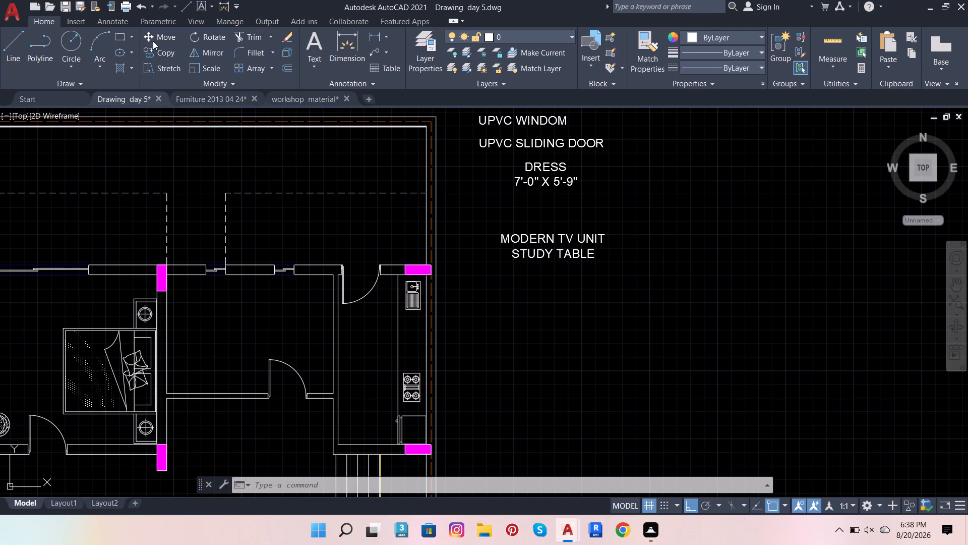
Add a separate left-aligned multiline text reading "MODERN TV UNIT" below the STUDY TABLE label.
left_click(310, 45)
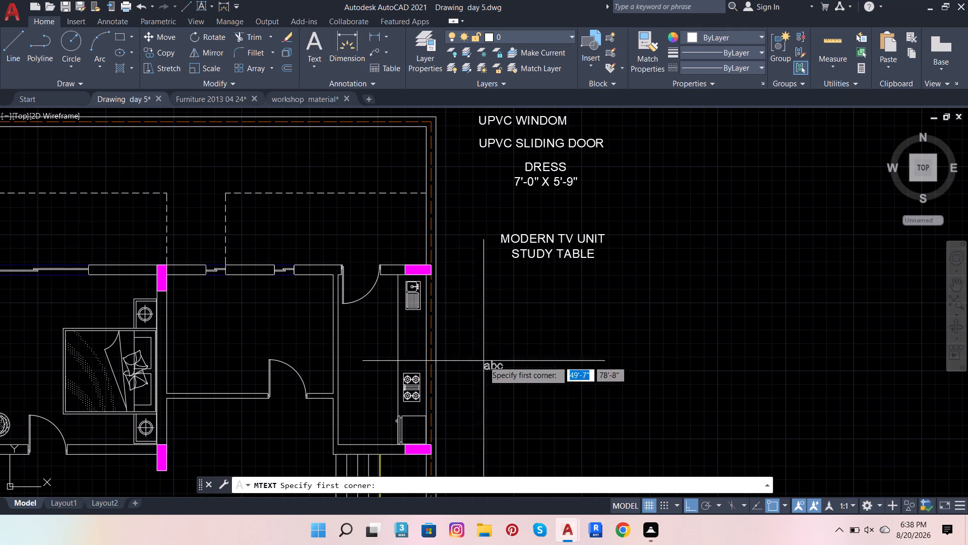
left_click(493, 297)
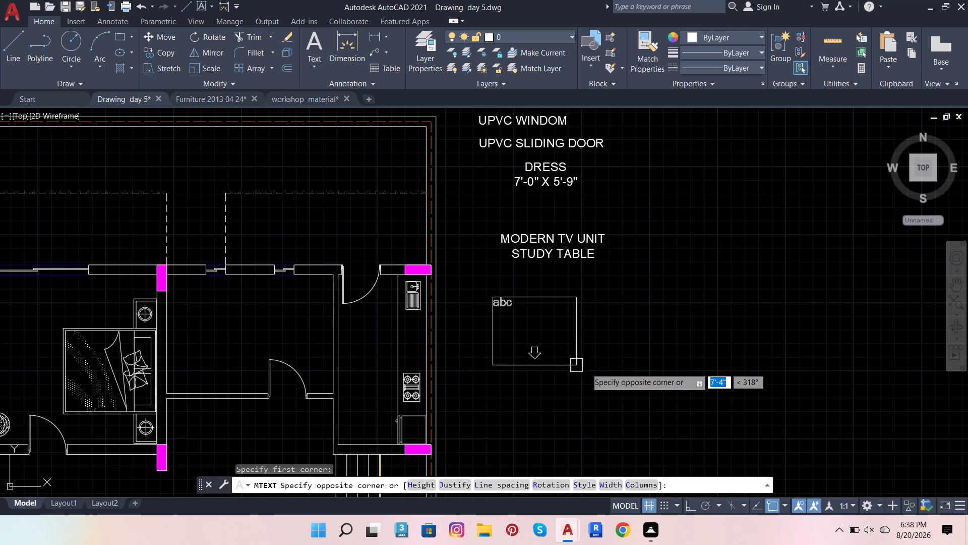
left_click(717, 383)
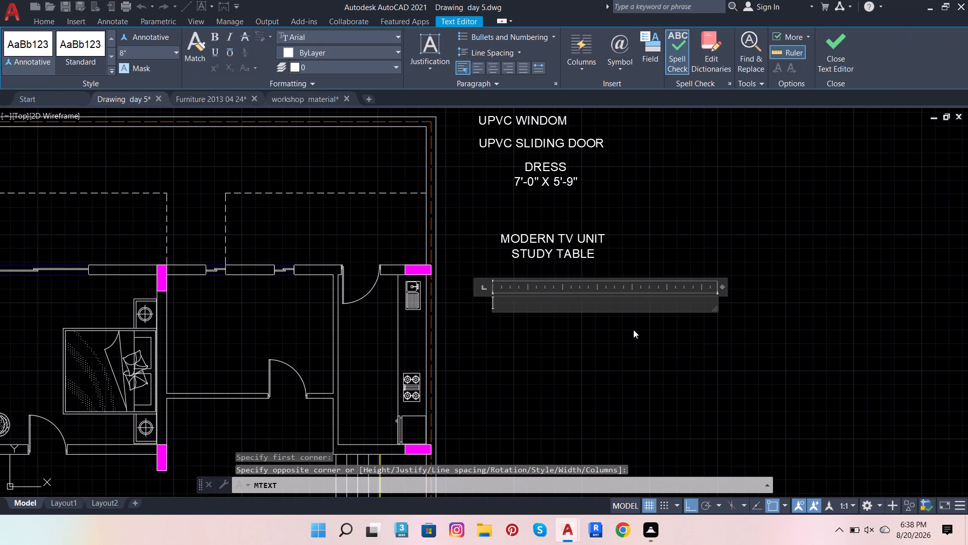
type("MO")
type("DERN")
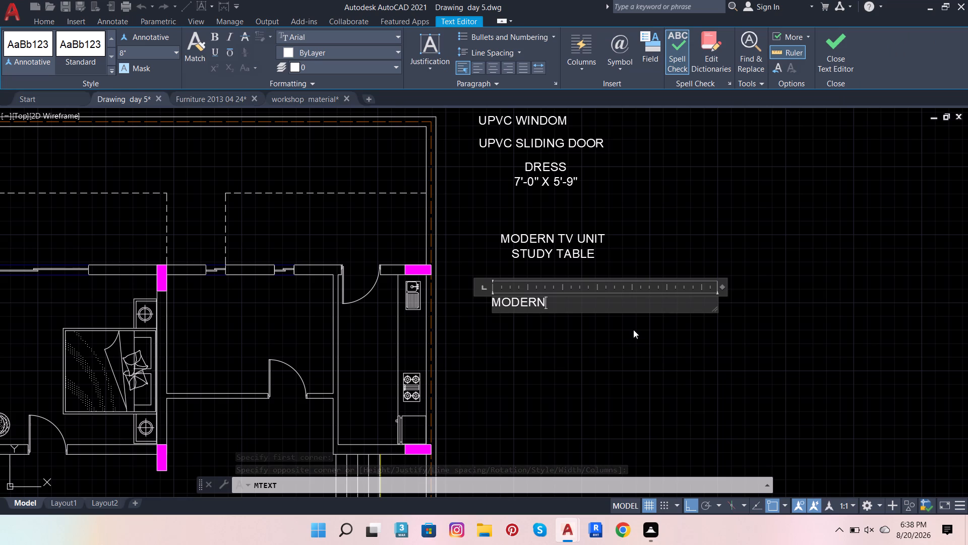
key("space")
type("TV UNIT")
key("space")
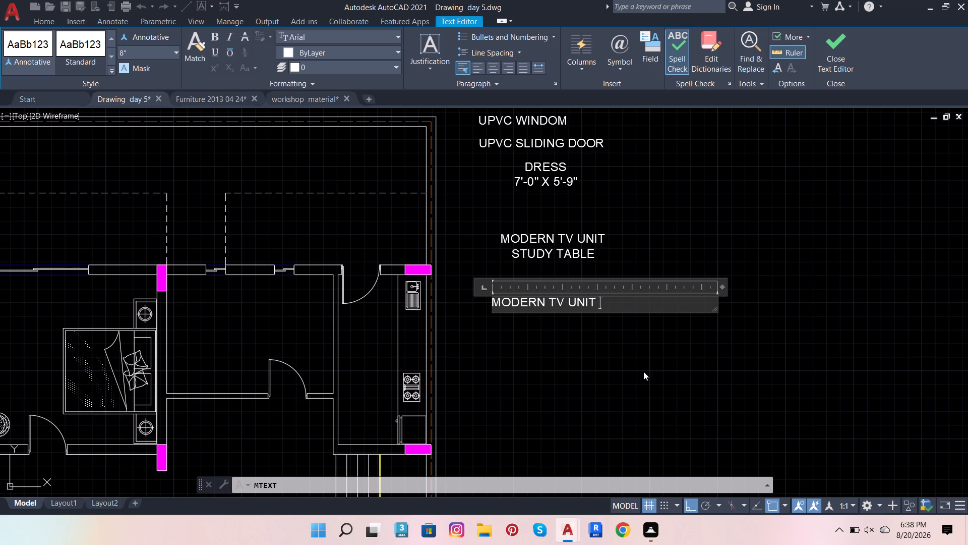
left_click(633, 373)
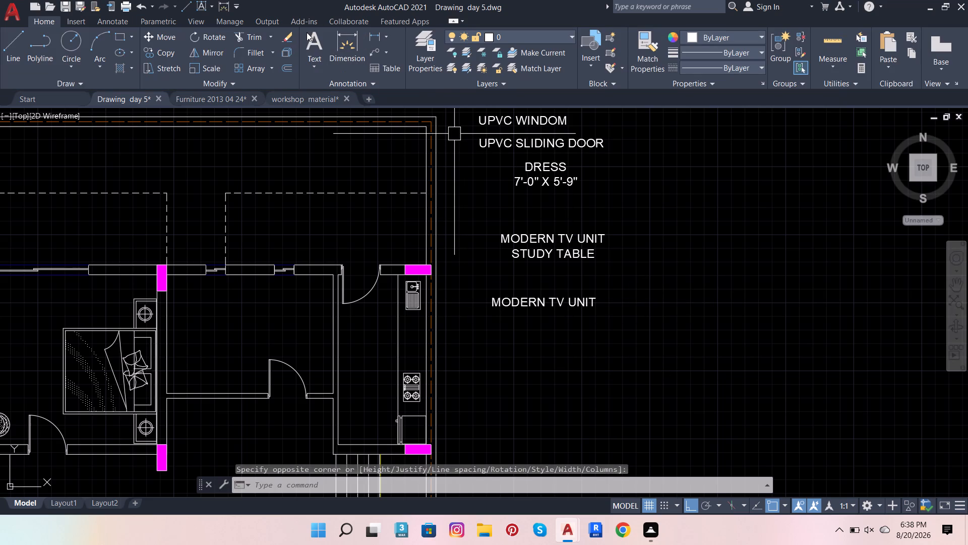
Create a wide centre-aligned multiline text below the lower MODERN TV UNIT label with "LIVING AREA" as its first line.
left_click(310, 34)
left_click(475, 331)
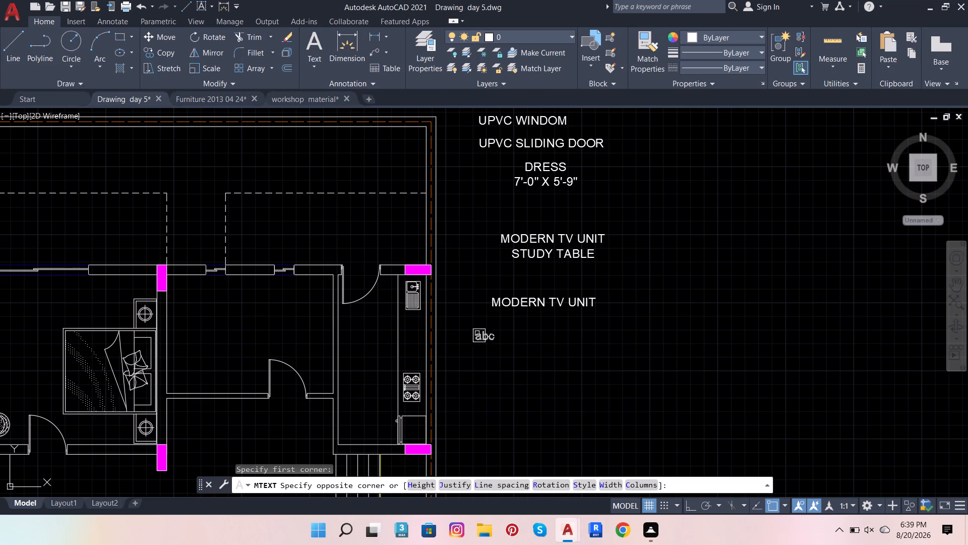
left_click(702, 427)
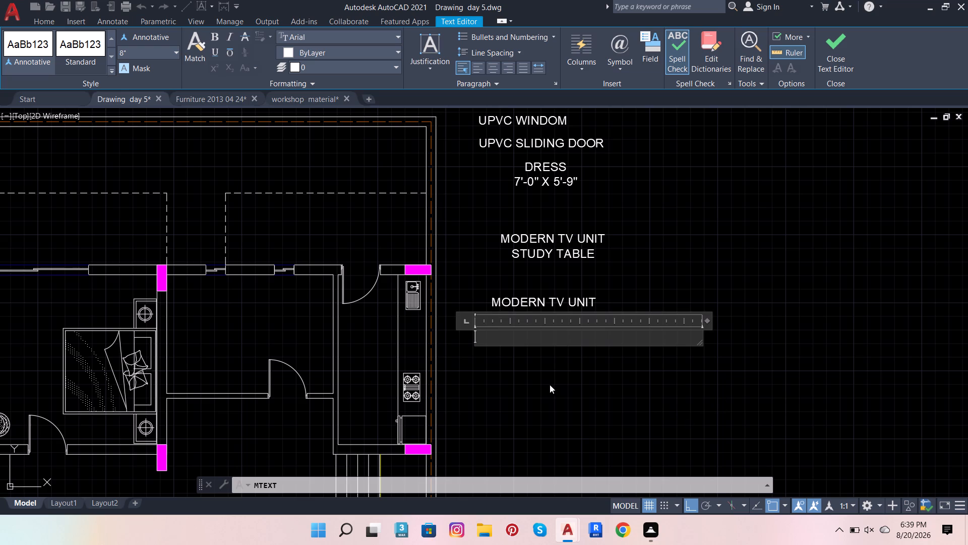
left_click(491, 69)
left_click(574, 335)
type("LI")
type("VING")
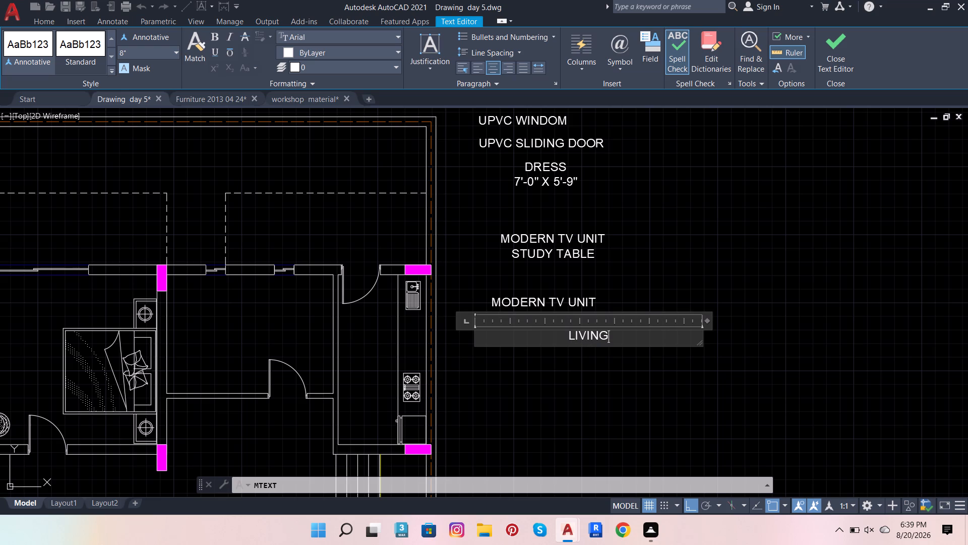
key("space")
type("AREA")
key("space")
Add the room size 16'-0"X14'-6" as the second line under LIVING AREA and finish the label.
key("shift+Return")
type("16'")
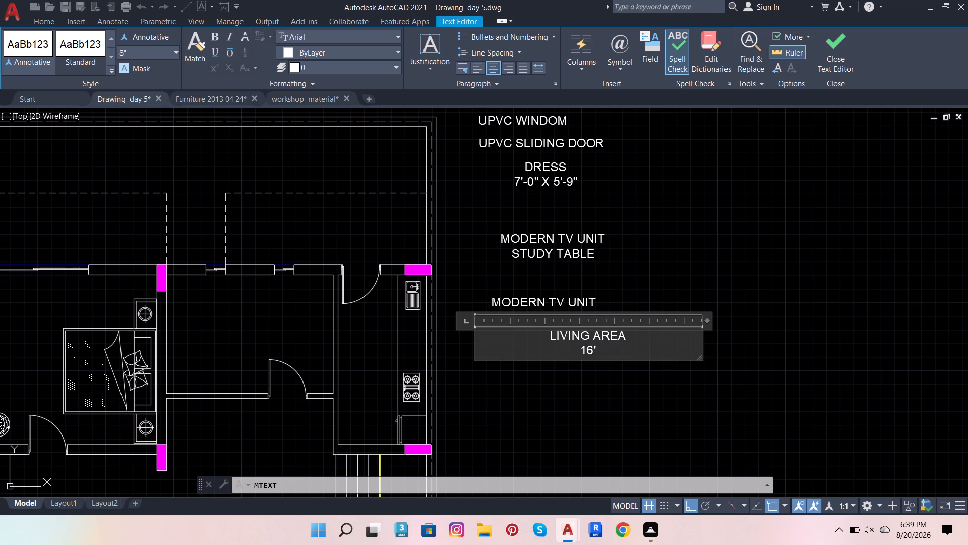
key("0")
key("BackSpace")
key("minus")
key("0")
key("shift+quotedbl")
key("x")
type("14")
key("apostrophe")
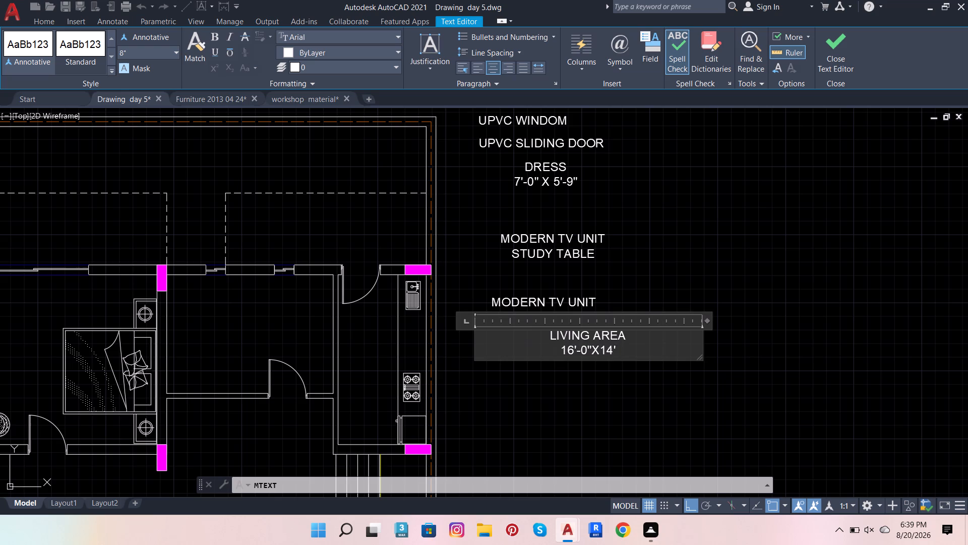
key("minus")
key("6")
key("shift+quotedbl")
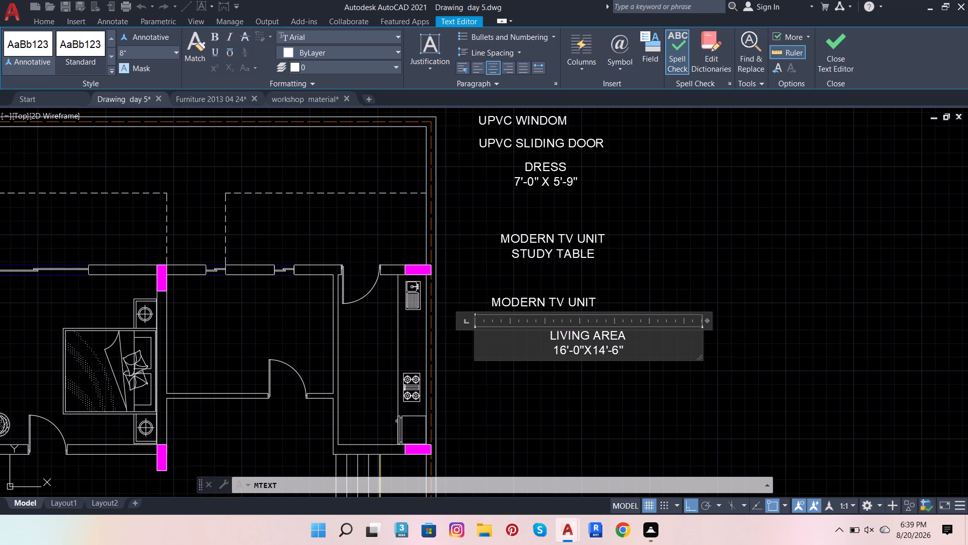
left_click(693, 399)
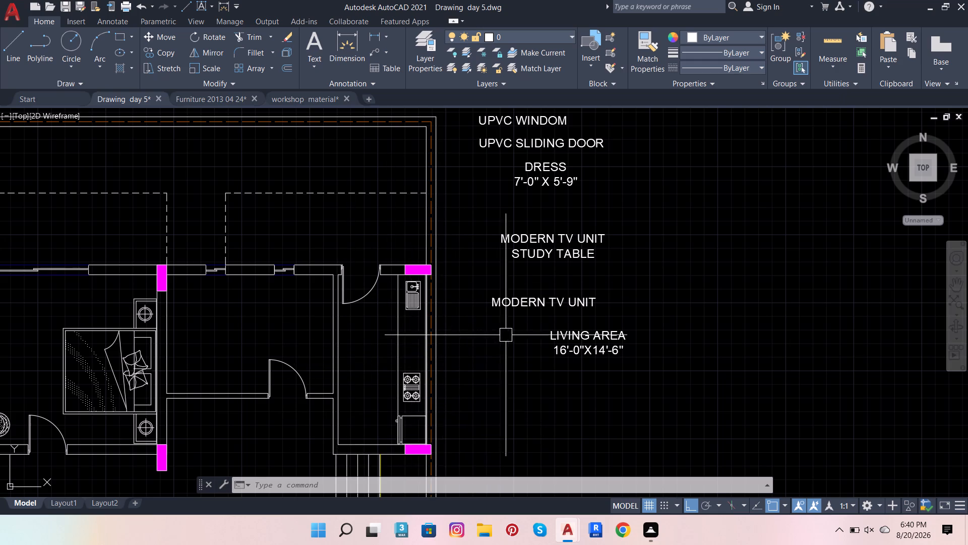
Open the bedroom entrance door block BKUHJKKUG, near the study table, in the Block Editor.
scroll(526, 343, "down", 3)
scroll(412, 381, "up", 3)
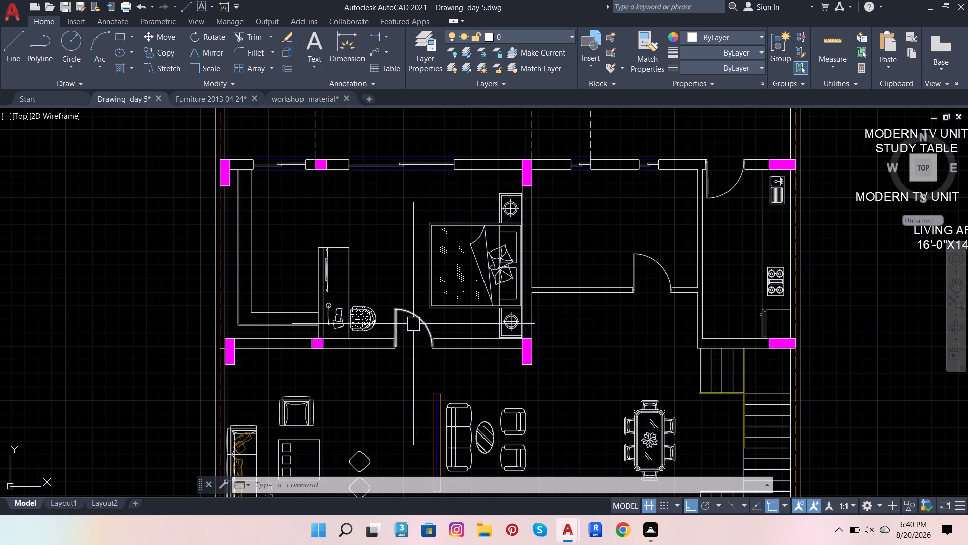
left_click(413, 324)
double_click(415, 322)
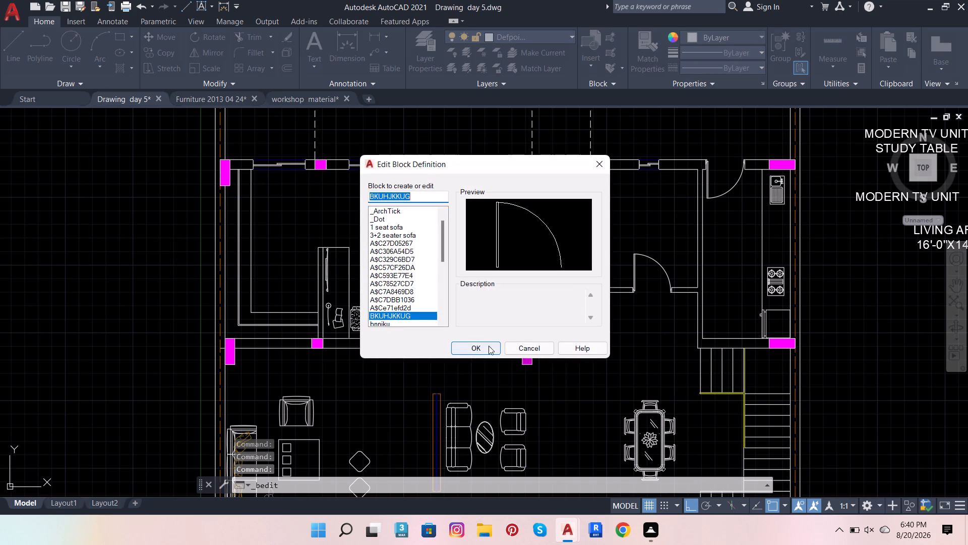
left_click(489, 345)
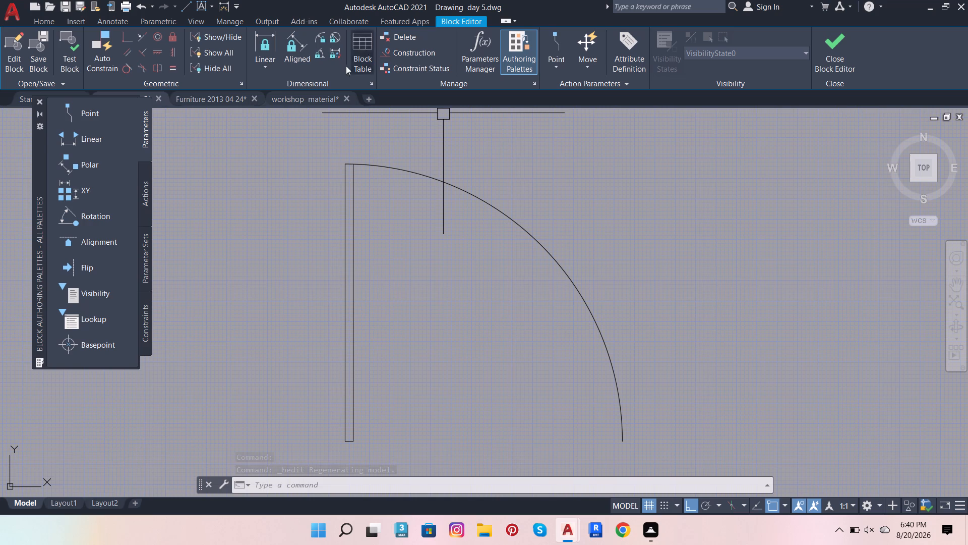
Add multiline text starting inside the door swing, with "WOODEN" on the first line and "DOOR" on the second.
left_click(47, 16)
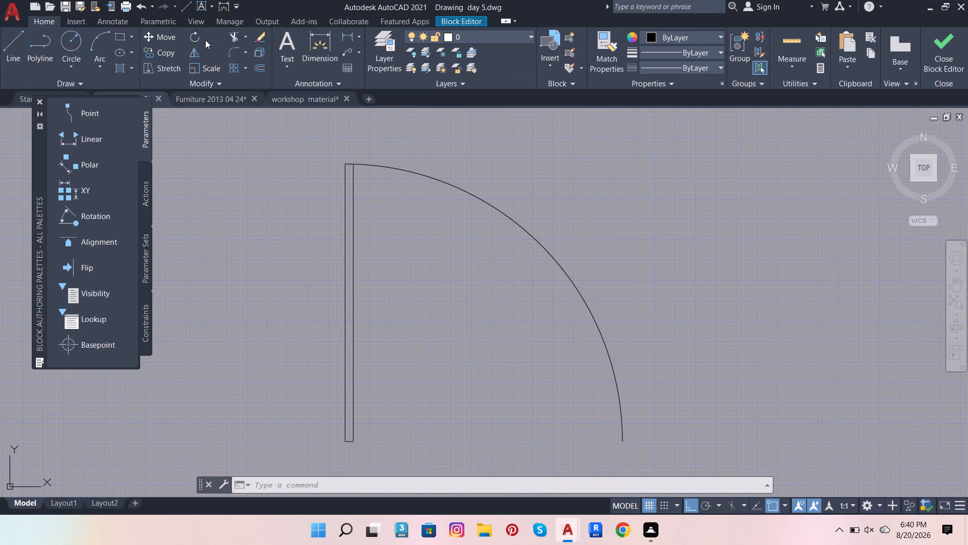
left_click(283, 49)
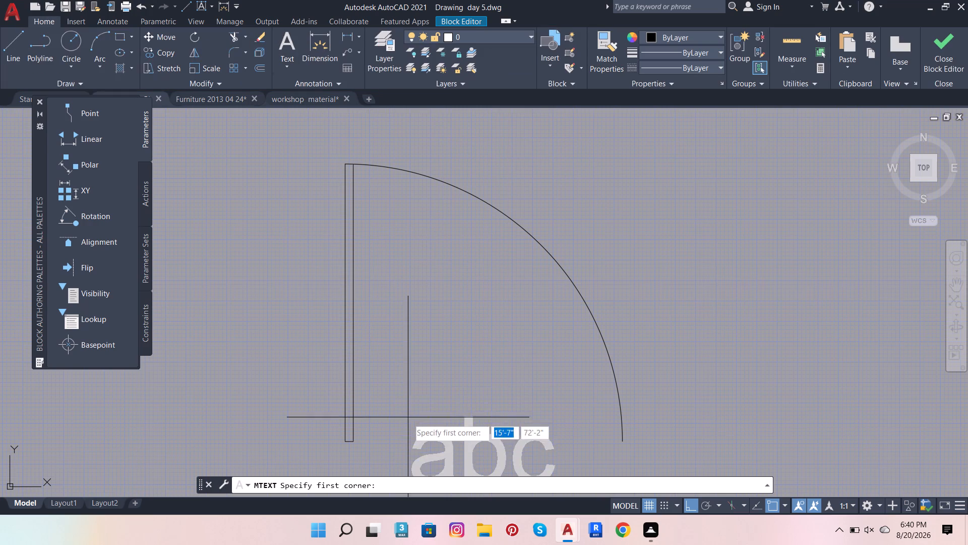
left_click(375, 368)
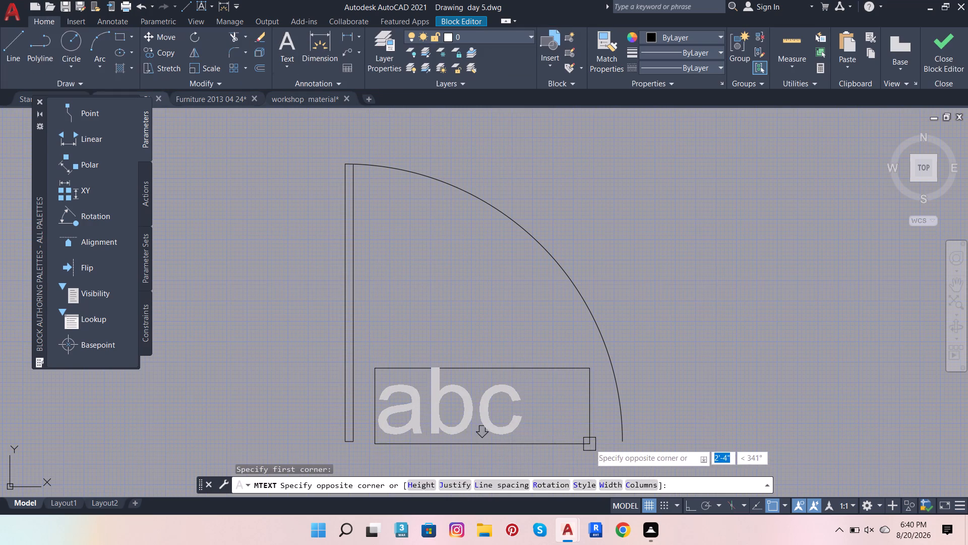
left_click(590, 443)
scroll(486, 367, "down", 2)
scroll(480, 398, "up", 2)
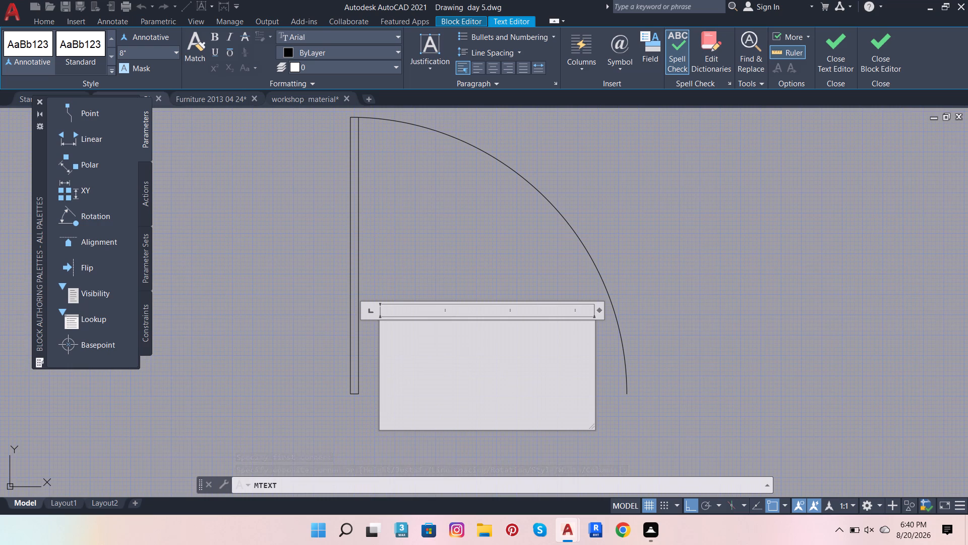
key("w")
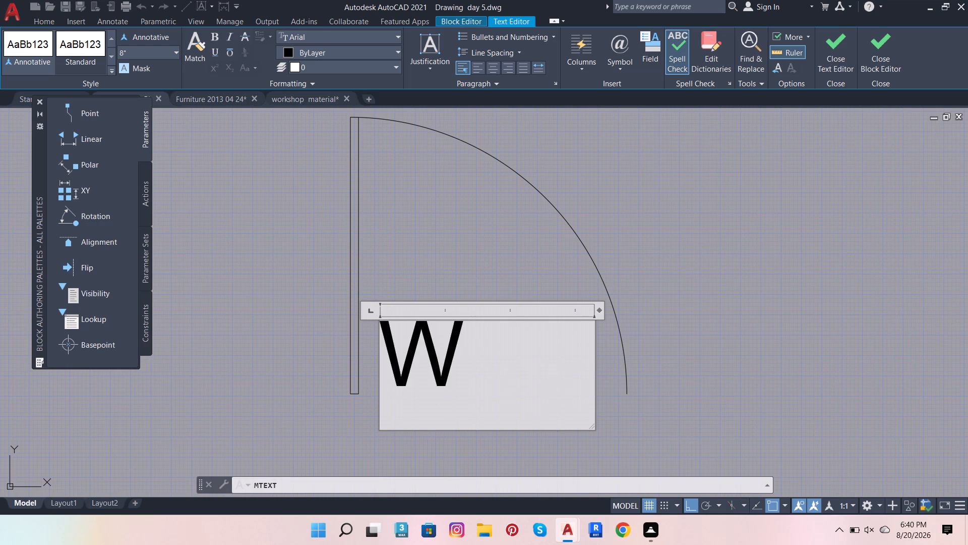
type("OO")
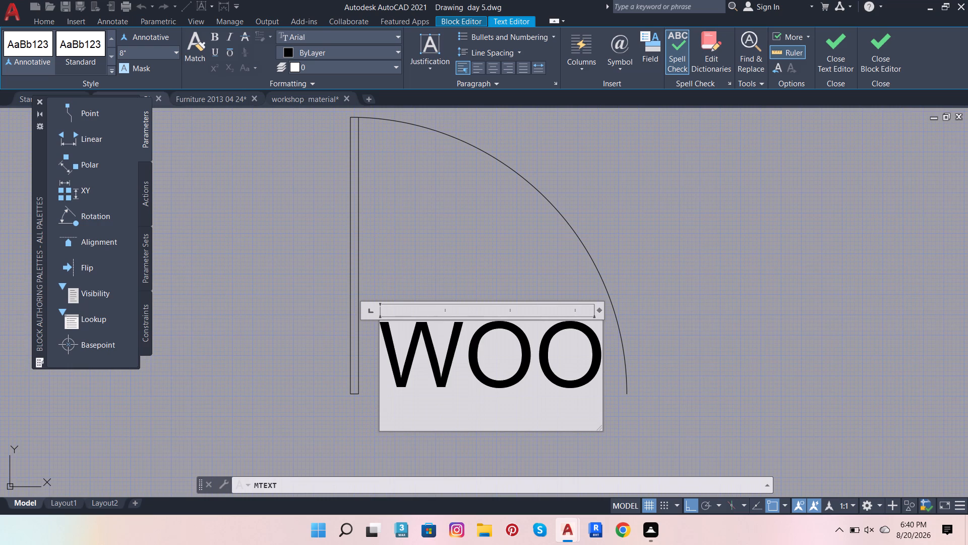
type("DEN")
key("space")
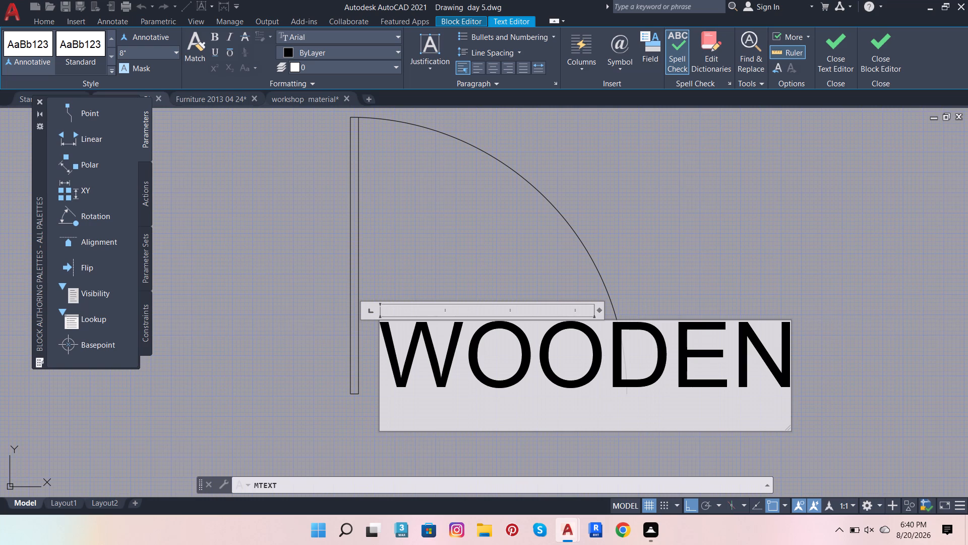
key("shift+Return")
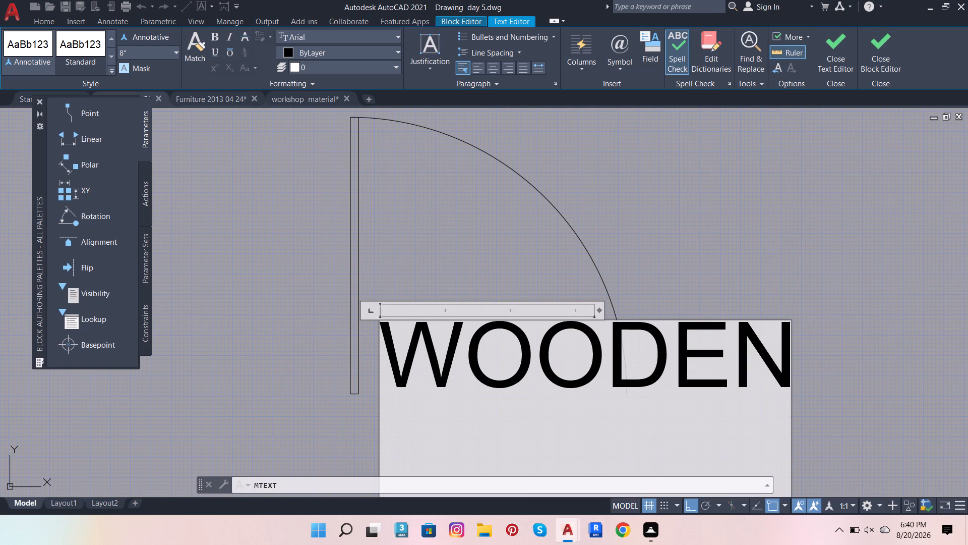
type("DOOR")
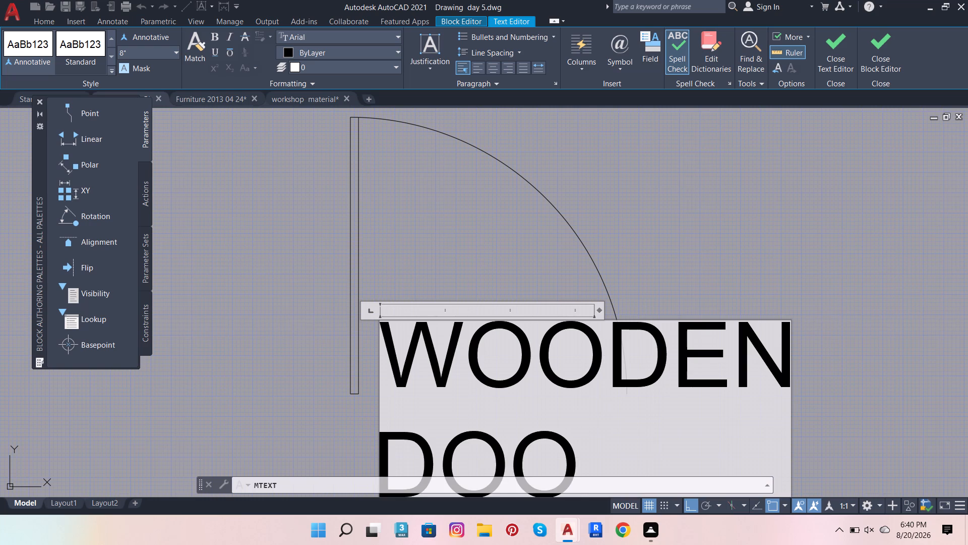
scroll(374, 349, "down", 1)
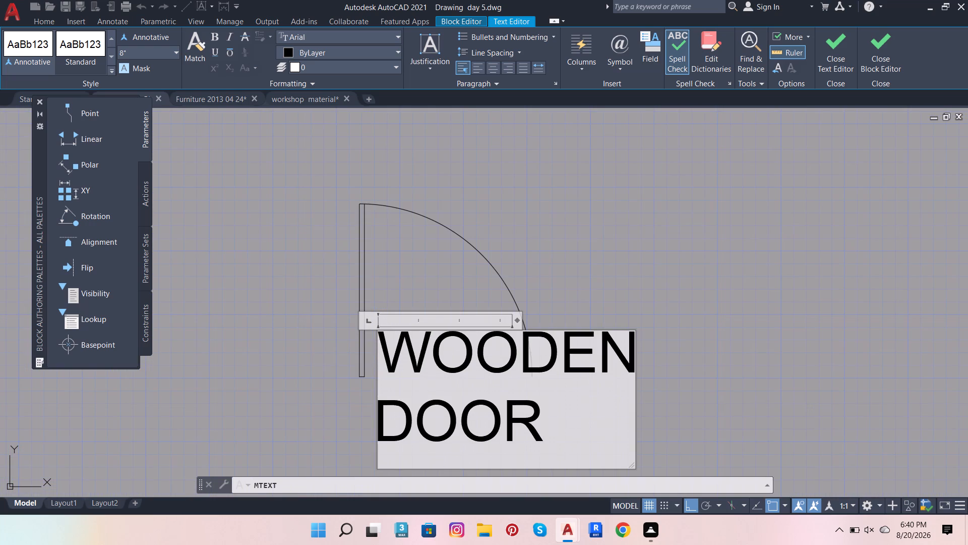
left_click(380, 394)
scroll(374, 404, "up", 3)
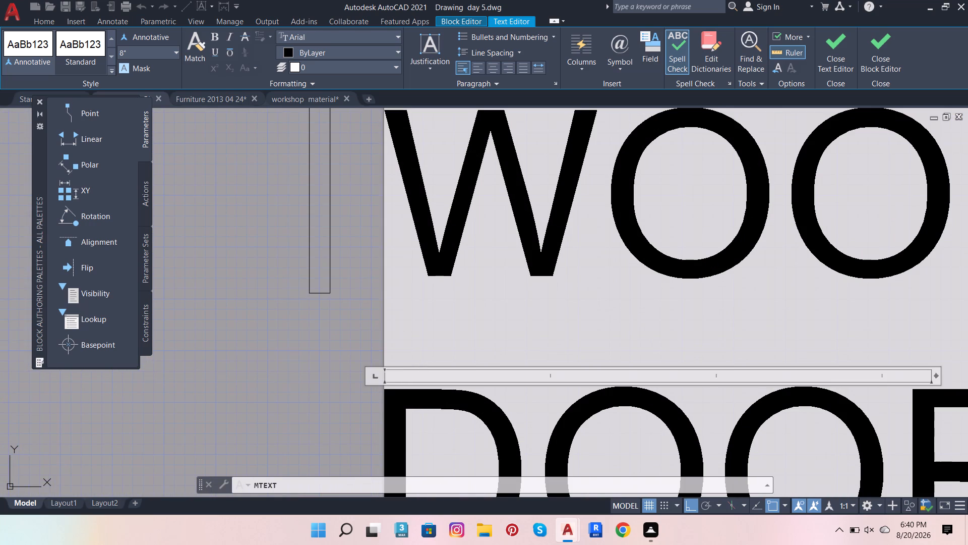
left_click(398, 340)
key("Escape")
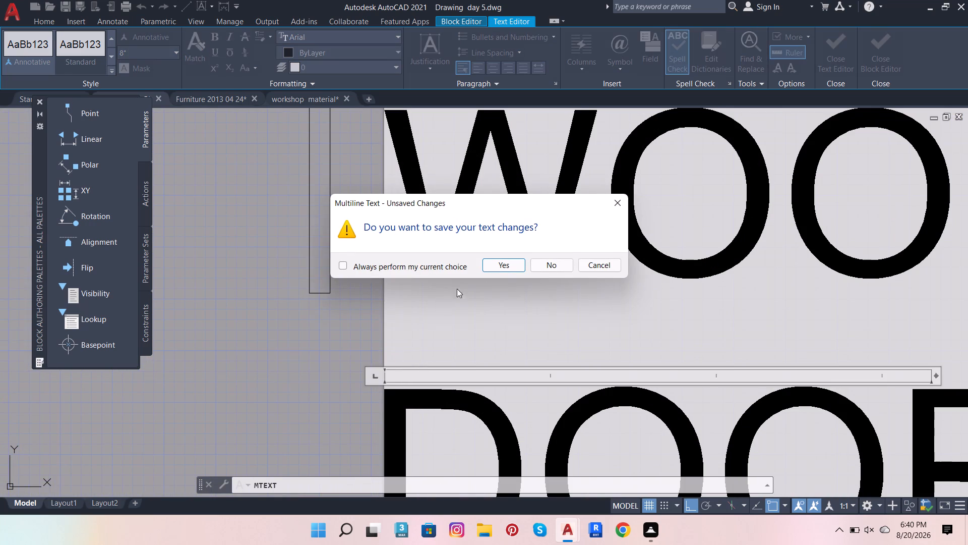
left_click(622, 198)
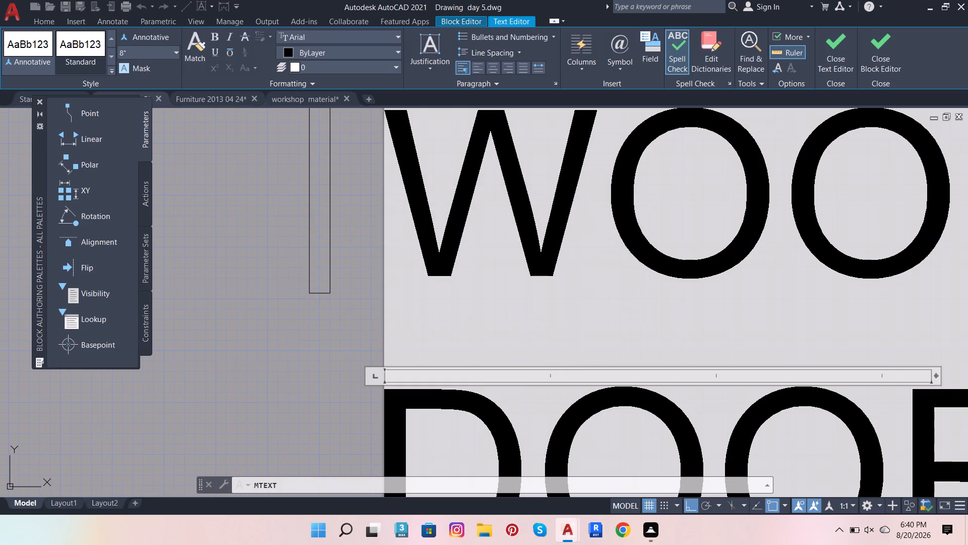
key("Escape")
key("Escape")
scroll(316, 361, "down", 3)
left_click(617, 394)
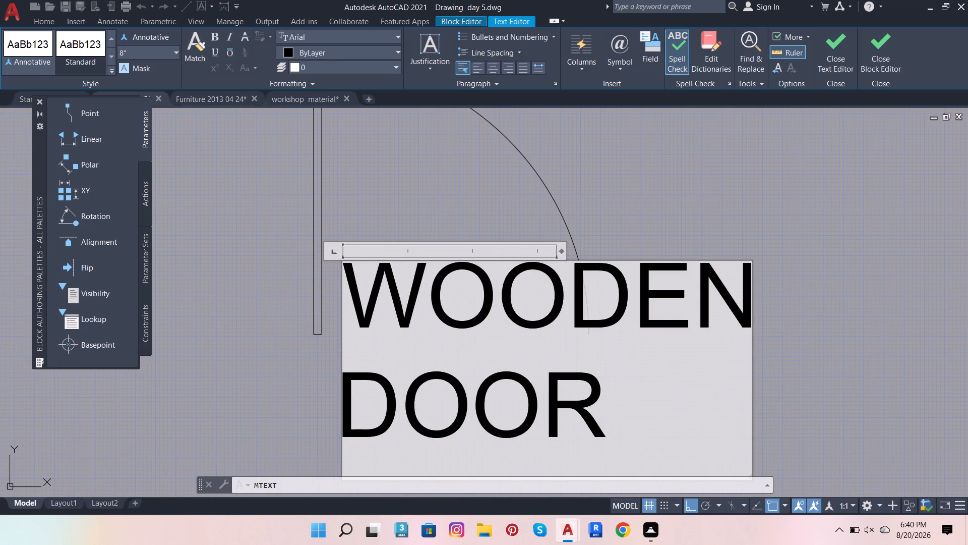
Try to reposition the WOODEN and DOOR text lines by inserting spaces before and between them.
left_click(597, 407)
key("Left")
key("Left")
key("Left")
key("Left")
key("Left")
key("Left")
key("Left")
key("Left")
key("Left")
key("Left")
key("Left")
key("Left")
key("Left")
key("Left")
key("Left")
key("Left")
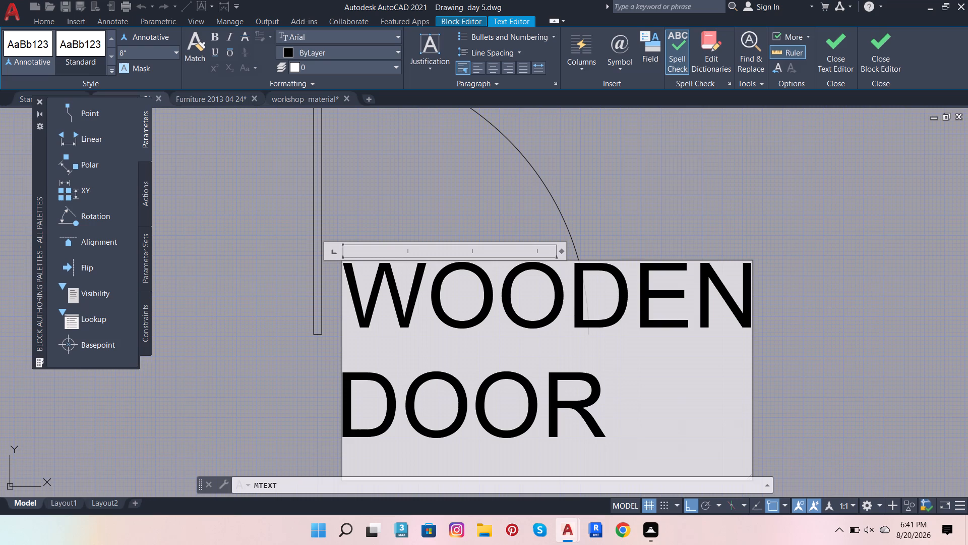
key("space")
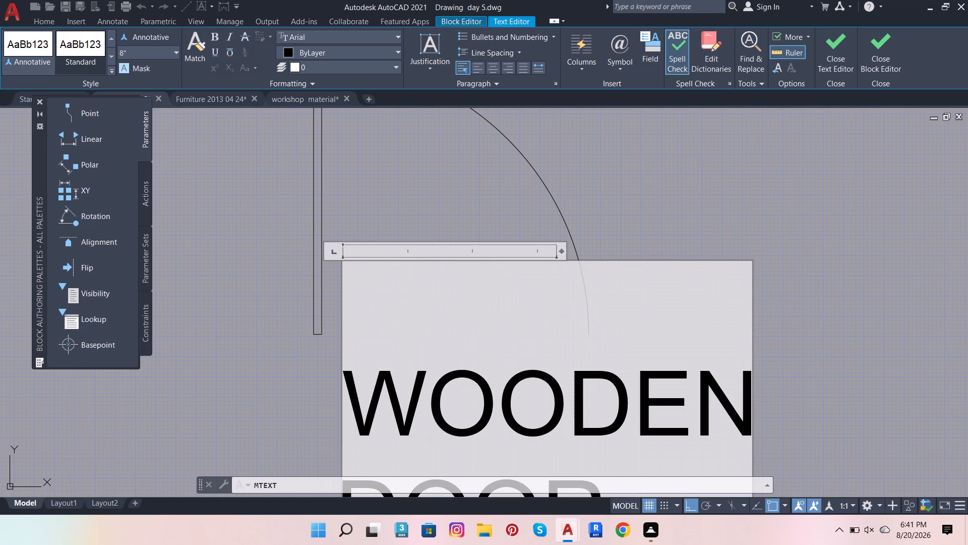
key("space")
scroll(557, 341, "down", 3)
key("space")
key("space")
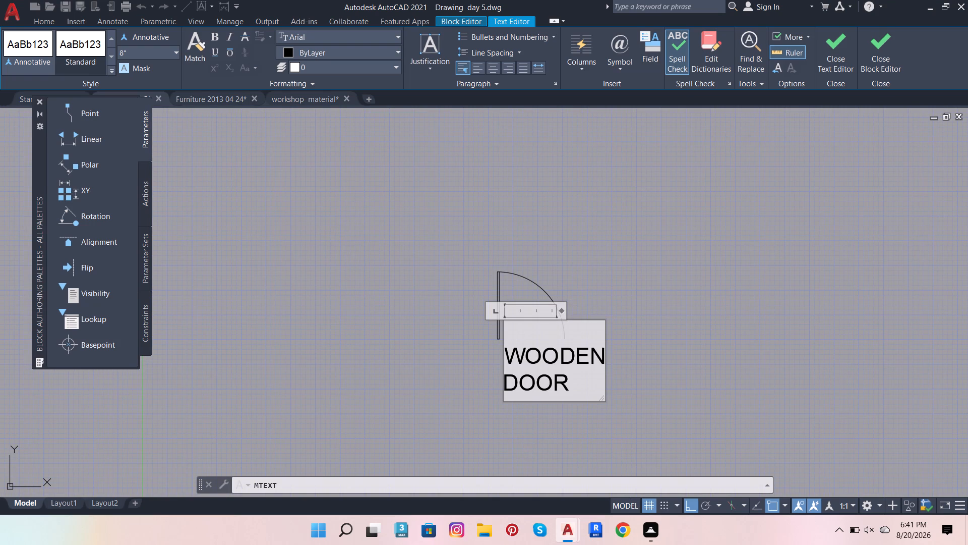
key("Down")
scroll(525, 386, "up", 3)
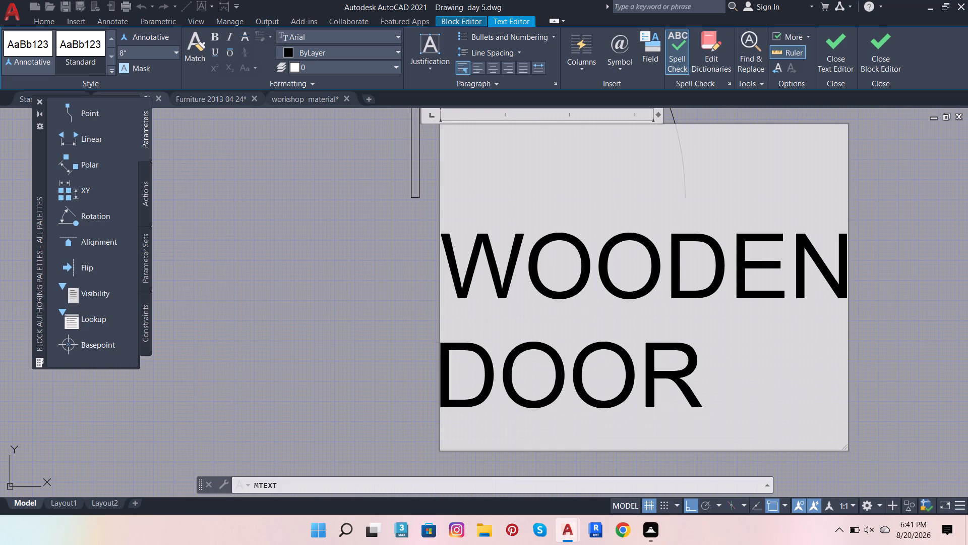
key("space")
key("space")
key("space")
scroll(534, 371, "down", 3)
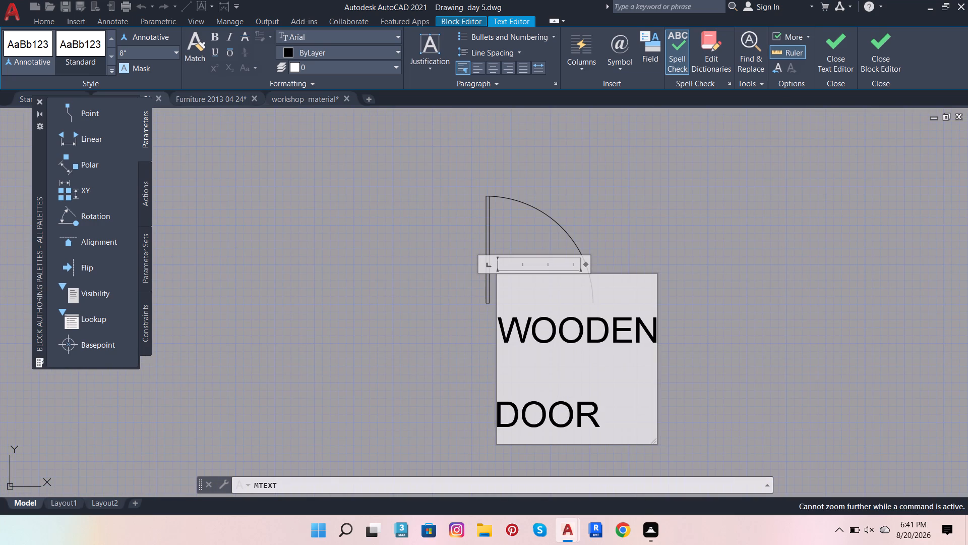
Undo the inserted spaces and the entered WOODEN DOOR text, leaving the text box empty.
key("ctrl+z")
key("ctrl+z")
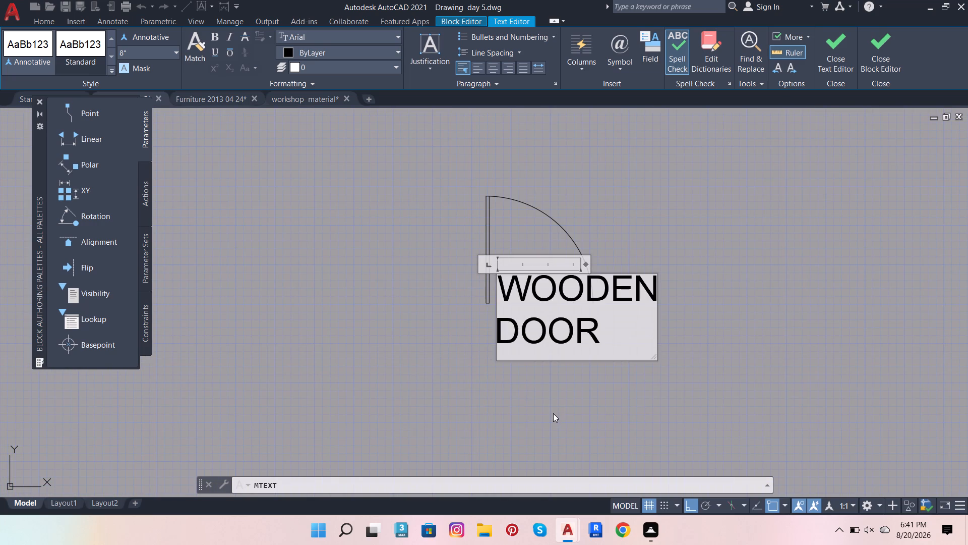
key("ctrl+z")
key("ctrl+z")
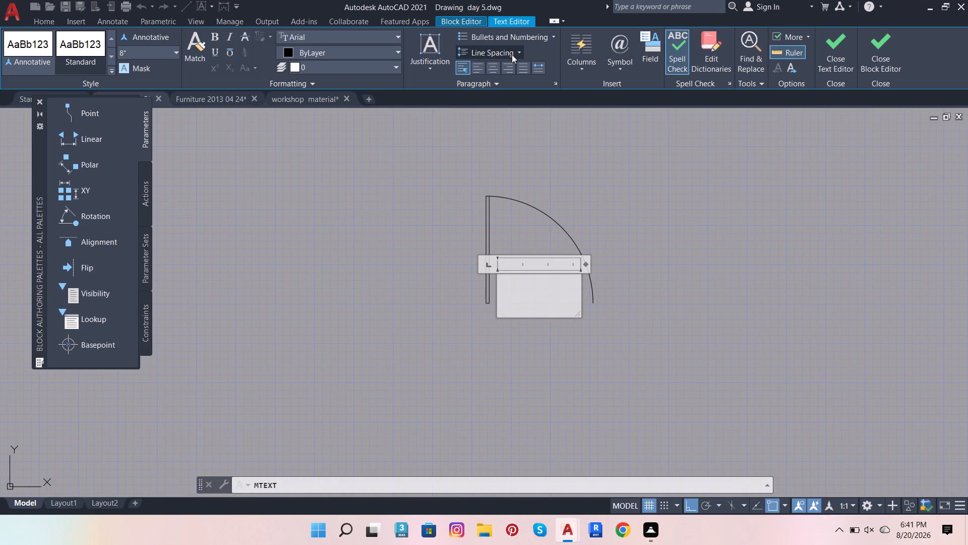
Centre-align the text box, enter "WOODEN" on the first line and "DOOR" on the second, and finish the label.
left_click(489, 67)
scroll(542, 325, "up", 1)
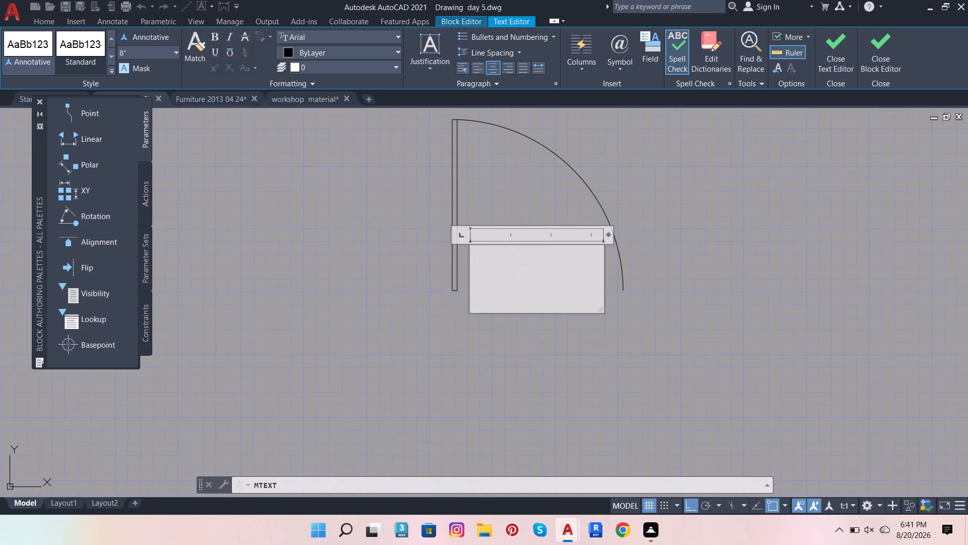
left_click(535, 283)
type("WOO")
type("DEN")
key("space")
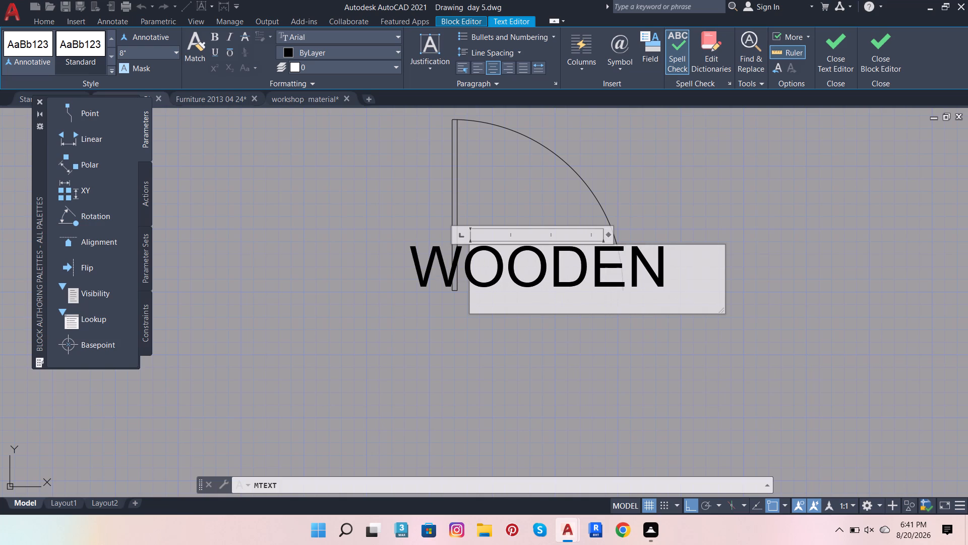
key("shift+Return")
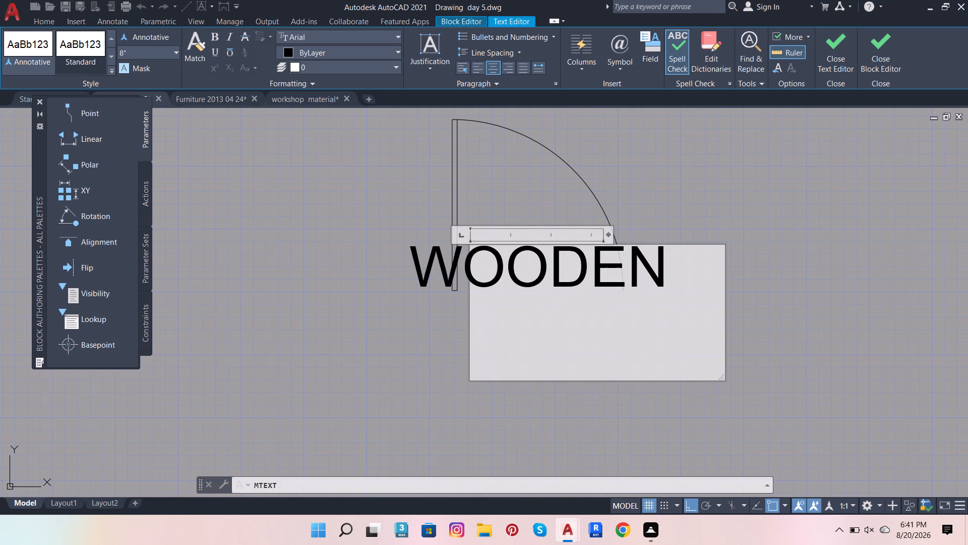
type("DOOR")
key("Return")
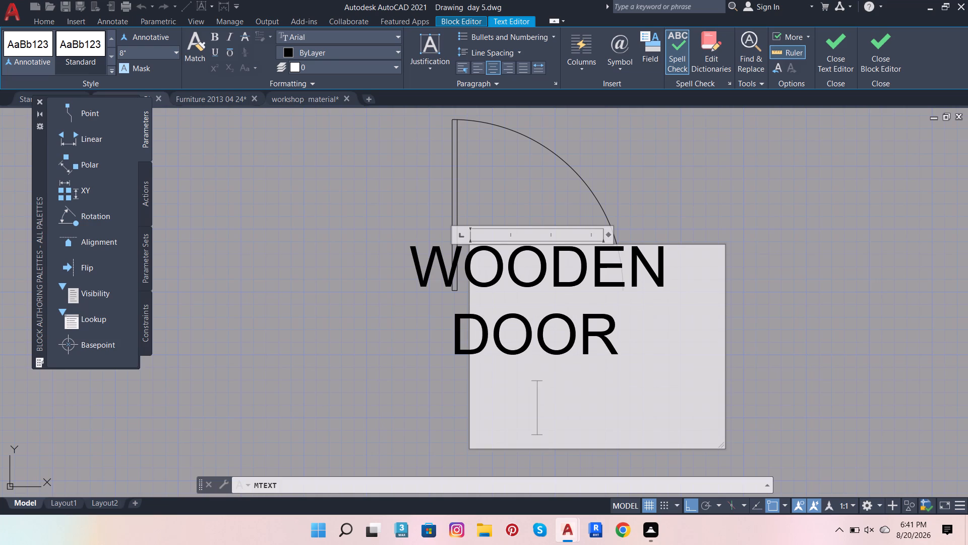
left_click(794, 231)
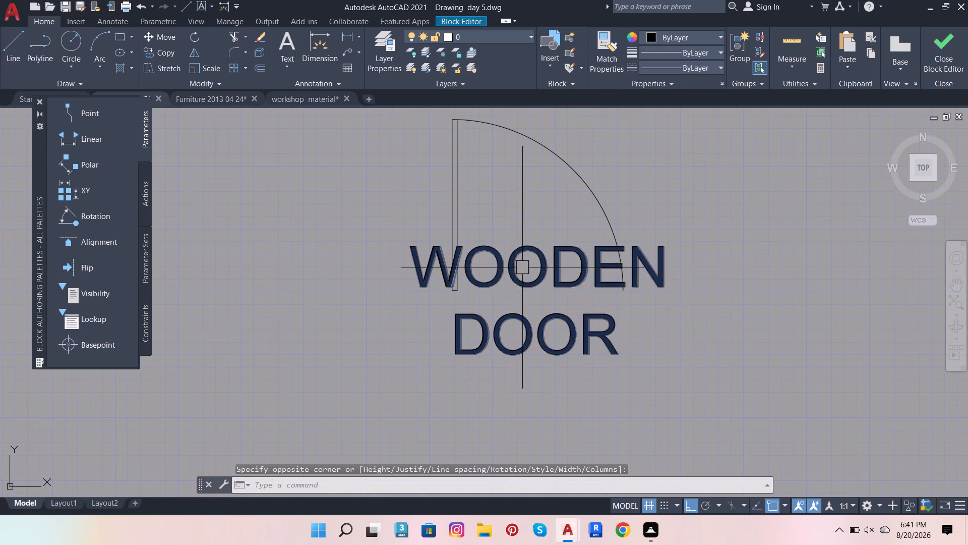
Scale the WOODEN DOOR label down to a small size from a base point beside its lower line.
left_click(524, 265)
left_click(487, 357)
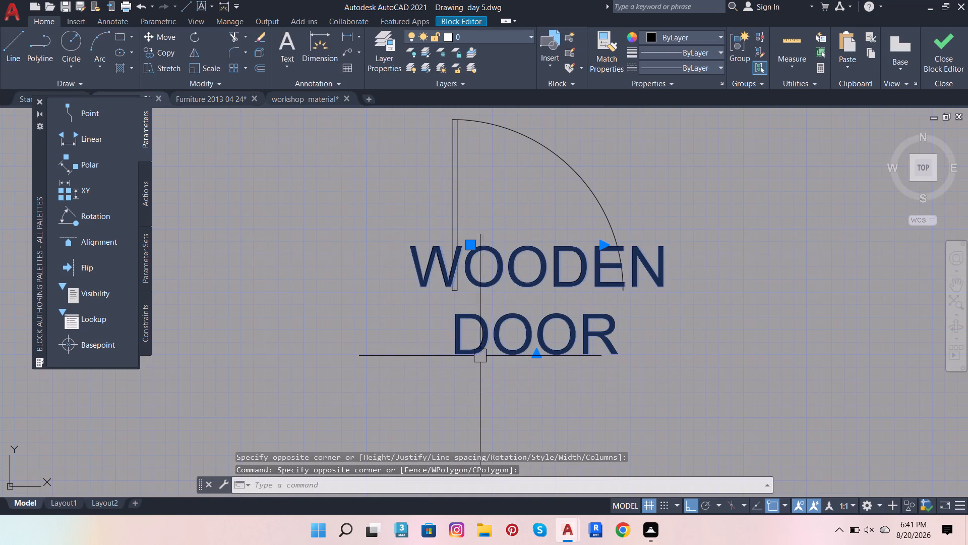
left_click(201, 69)
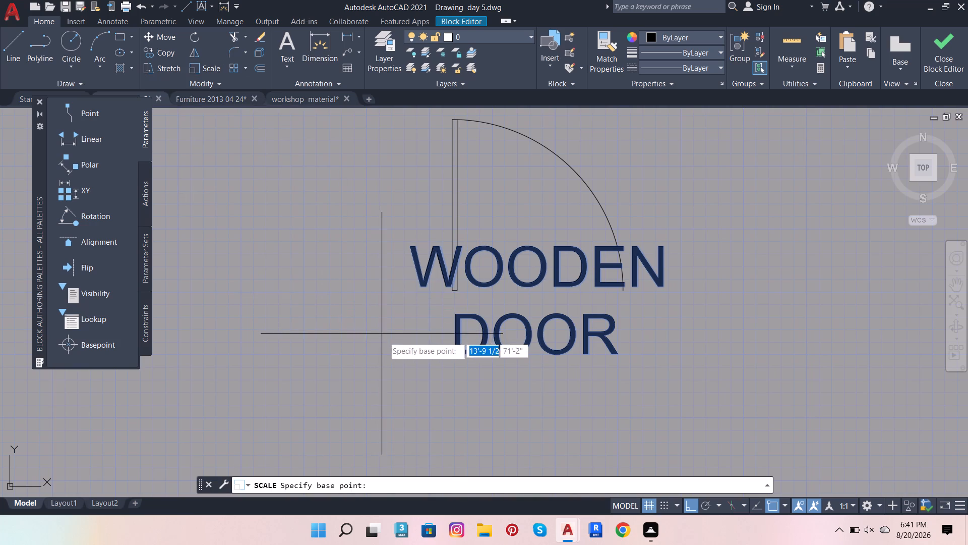
left_click(386, 340)
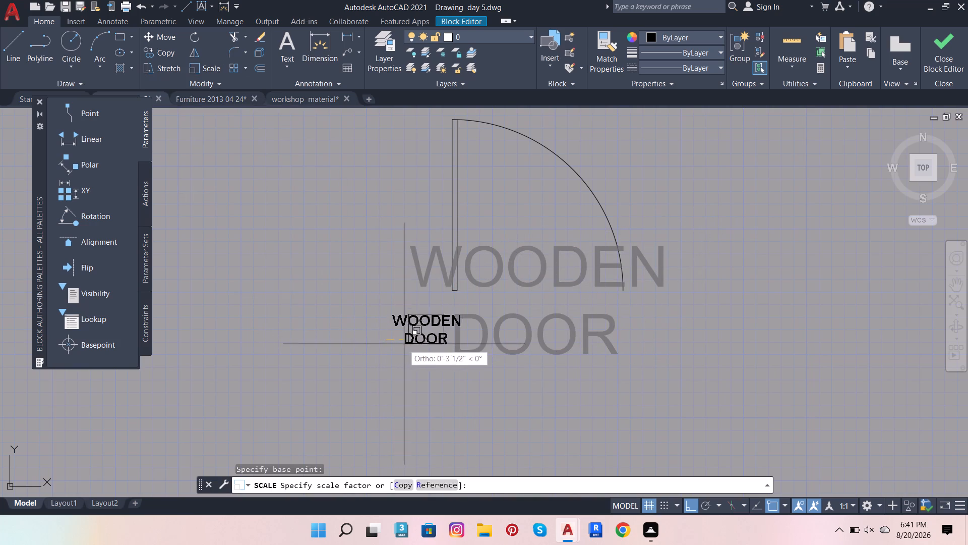
left_click(397, 347)
Move the WOODEN DOOR label freely, with Ortho off, into the lower part of the door swing beside the leaf.
left_click(413, 339)
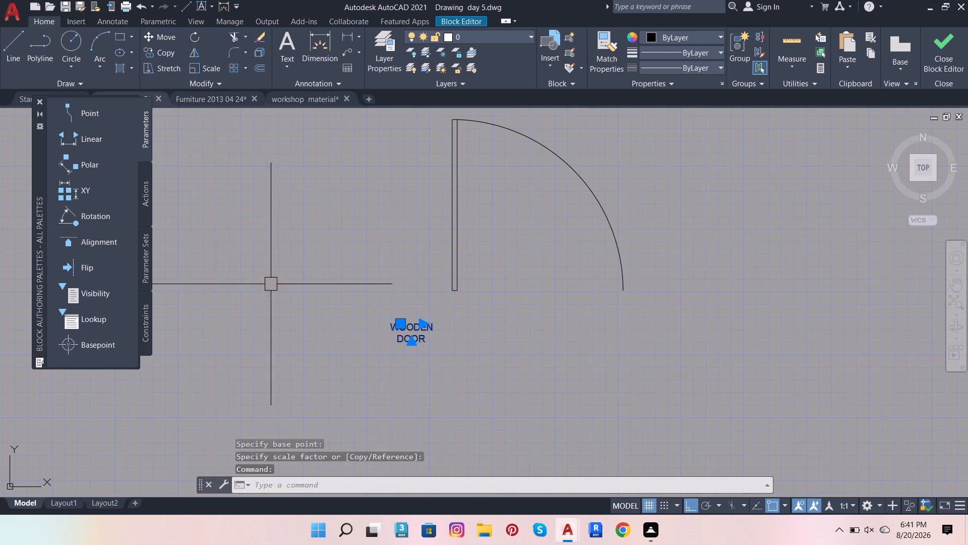
left_click(172, 35)
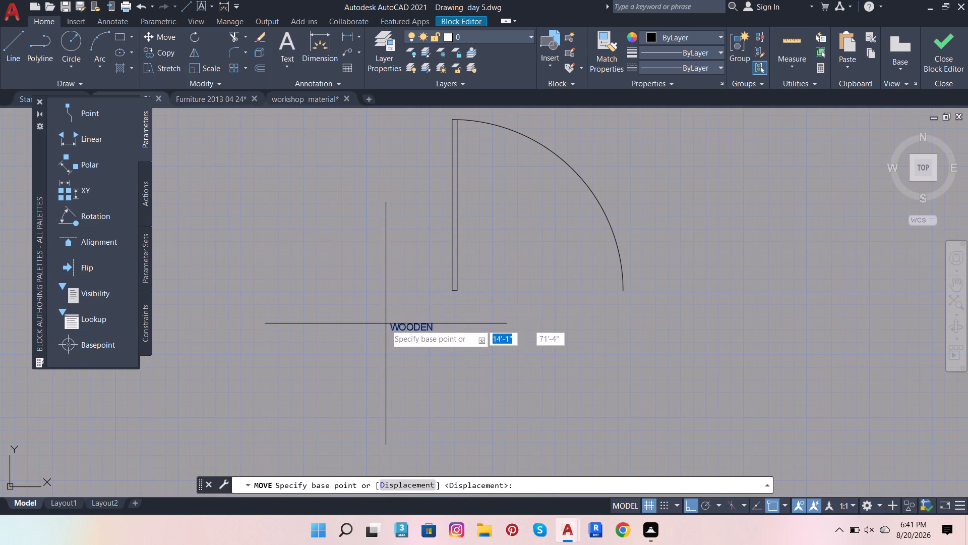
left_click(384, 329)
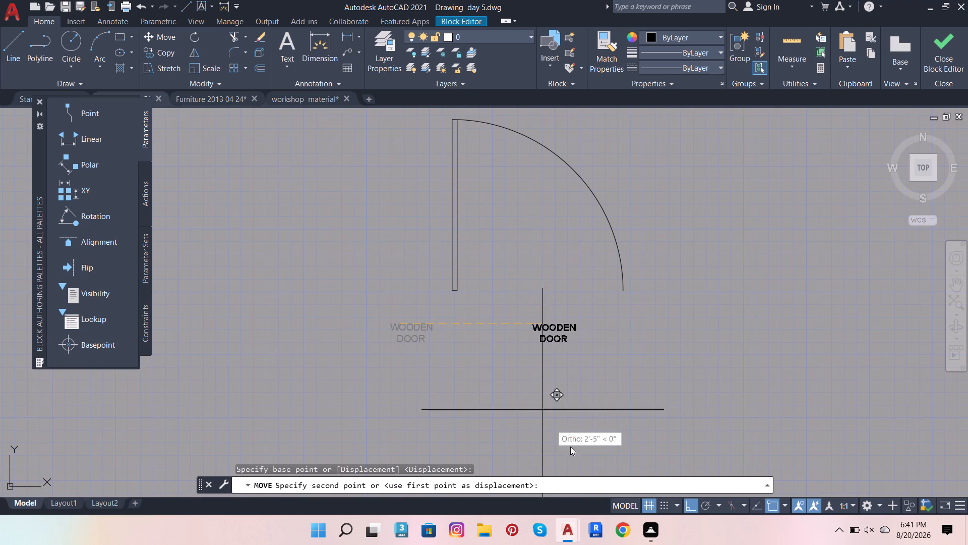
left_click(689, 507)
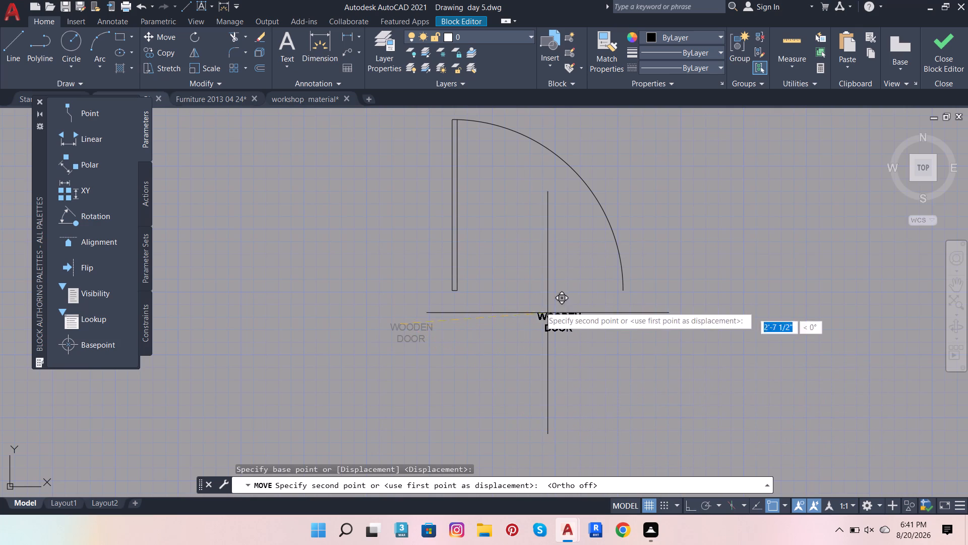
left_click(514, 247)
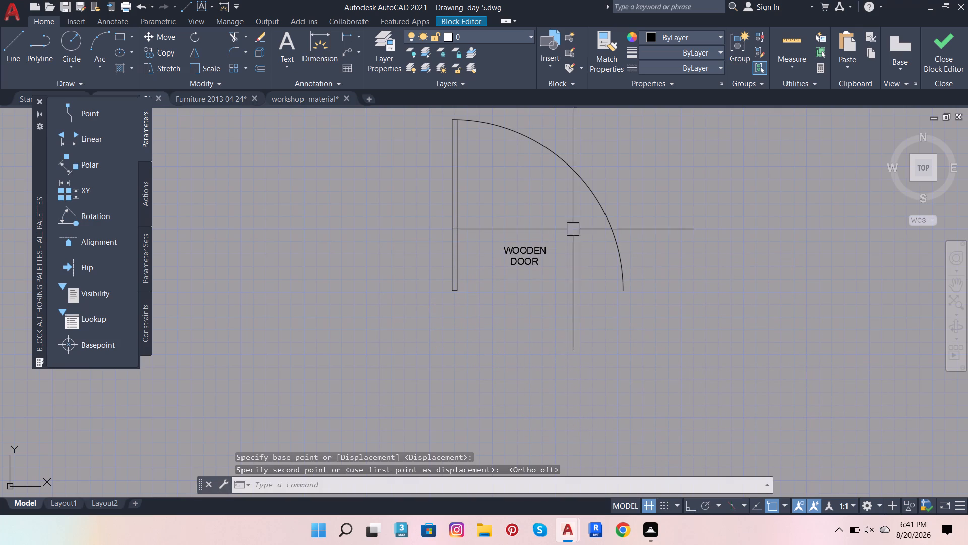
Close the Block Editor, saving the changes to BKUHJKKUG.
left_click(940, 45)
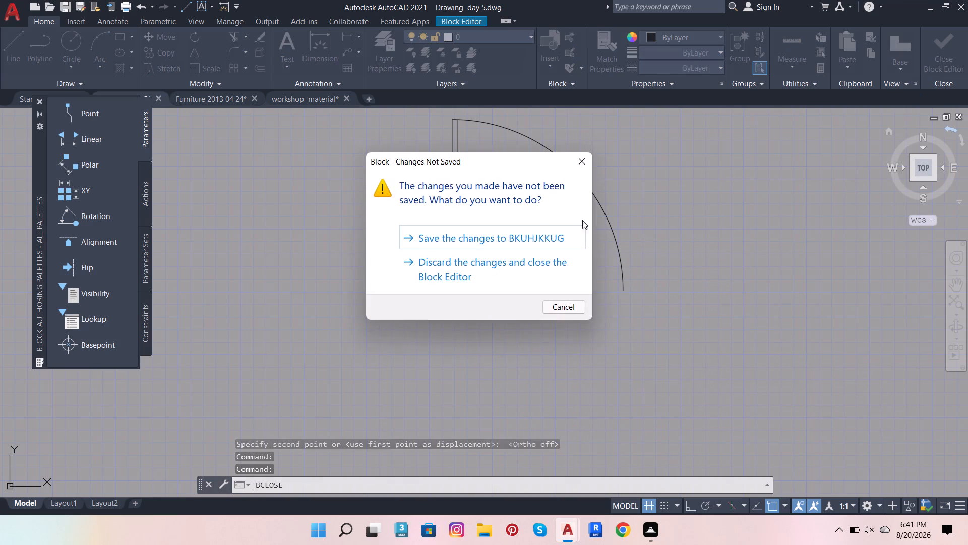
left_click(522, 234)
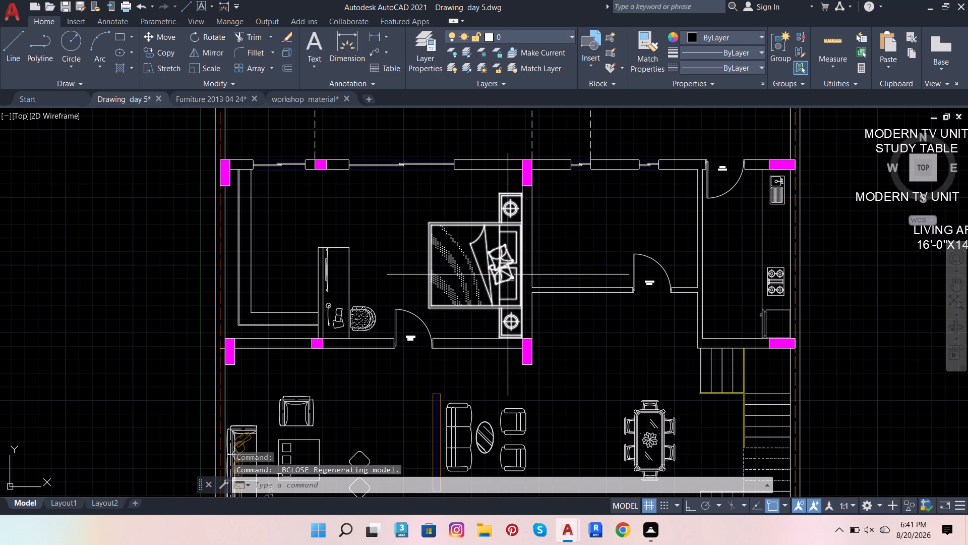
Reopen the bedroom entrance door block with the WOODEN DOOR label in the Block Editor.
scroll(403, 341, "up", 5)
left_click(430, 330)
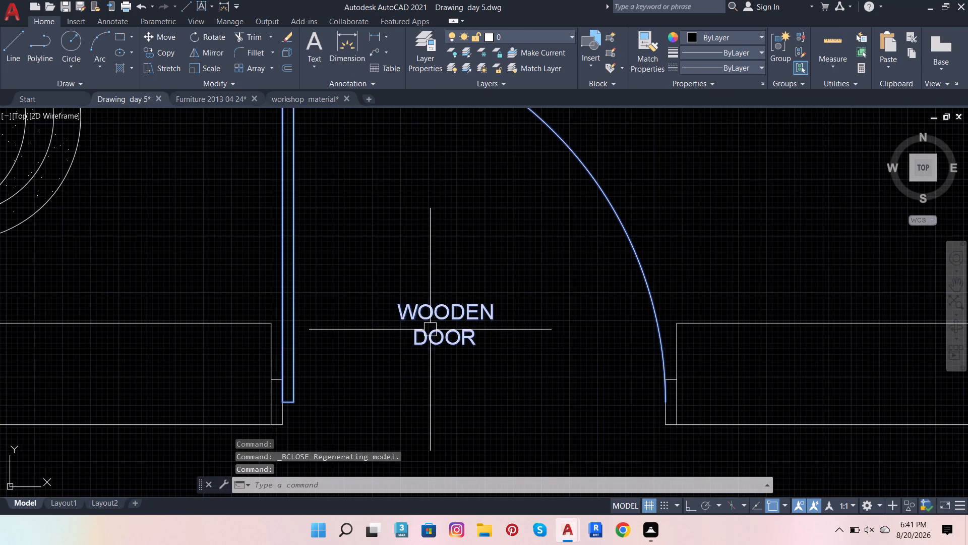
double_click(471, 329)
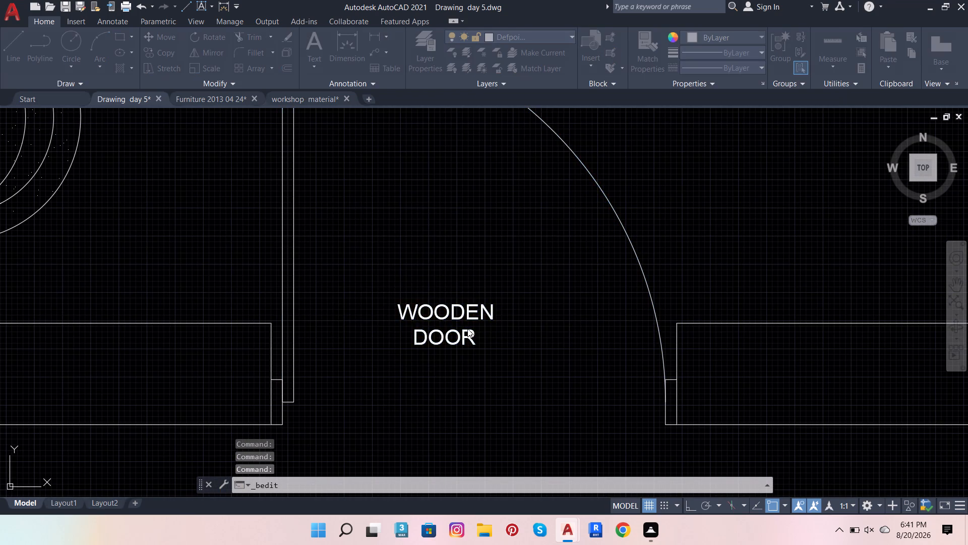
left_click(478, 346)
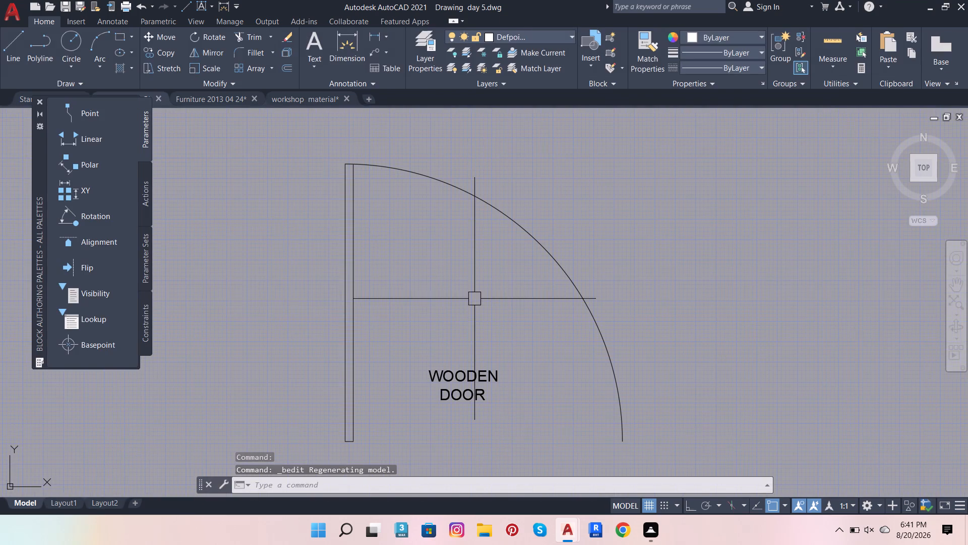
Scale the WOODEN DOOR label up to roughly twice its size so it fills more of the door swing.
left_click(43, 22)
left_click(464, 395)
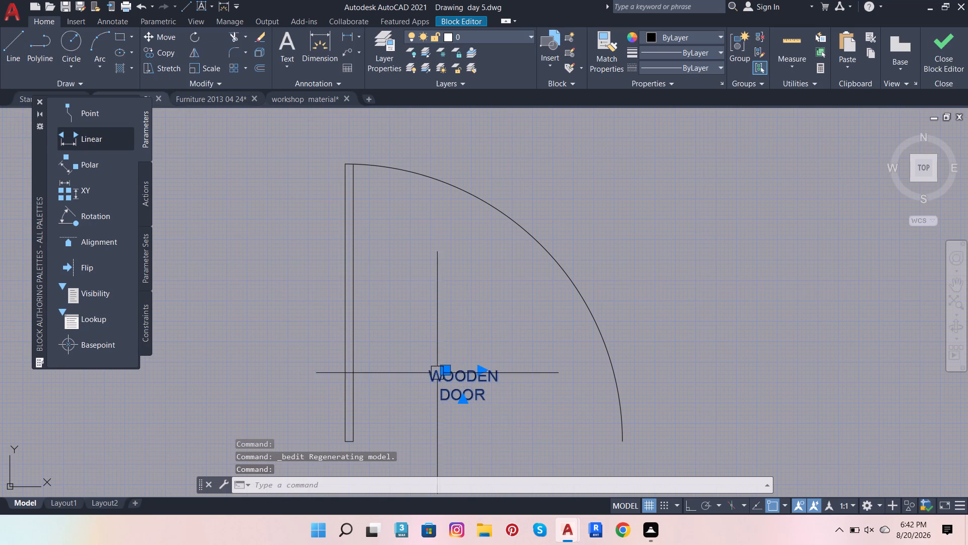
left_click(203, 70)
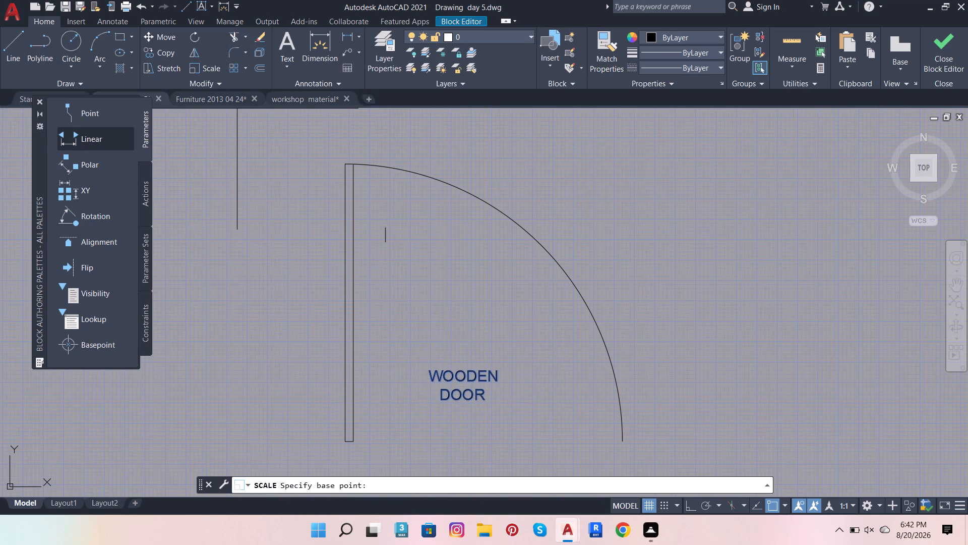
left_click(427, 397)
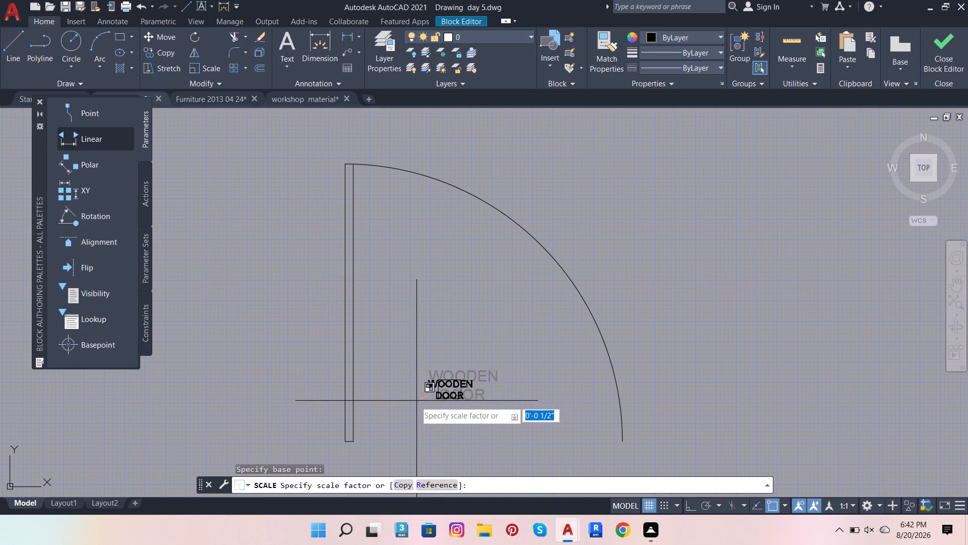
left_click(393, 416)
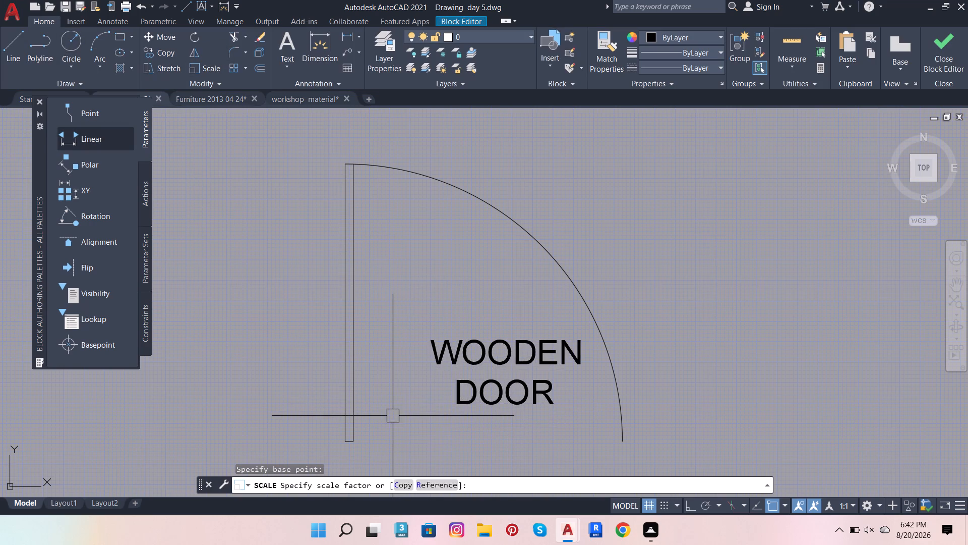
Move the enlarged WOODEN DOOR label slightly towards the door leaf to centre it within the swing.
left_click(492, 380)
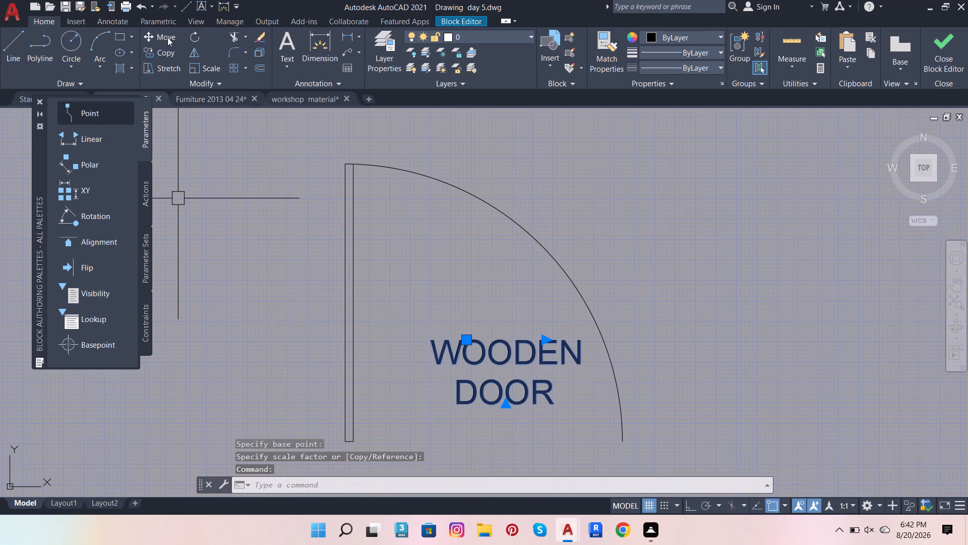
left_click(162, 35)
left_click(516, 338)
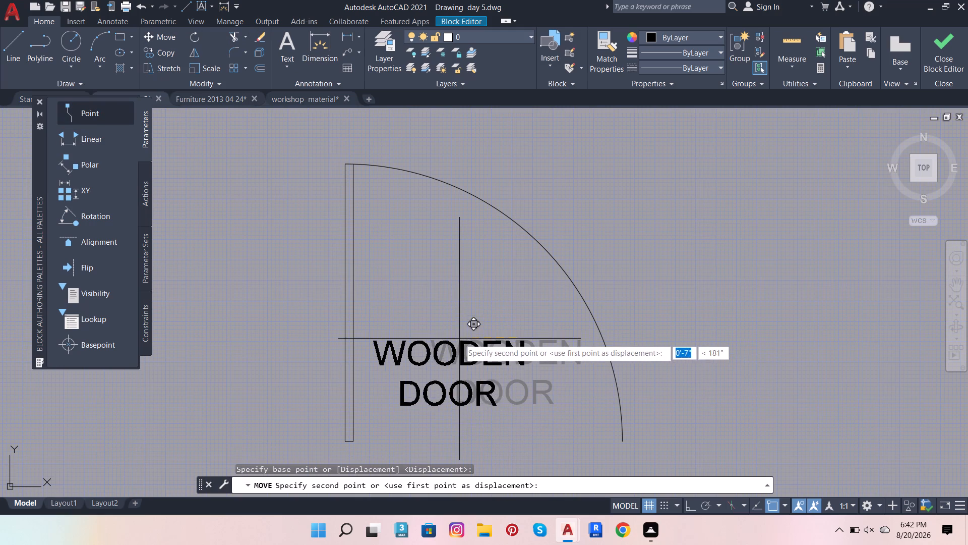
left_click(488, 341)
Save the changes to block BKUHJKKUG and return to the floor plan.
scroll(401, 348, "down", 3)
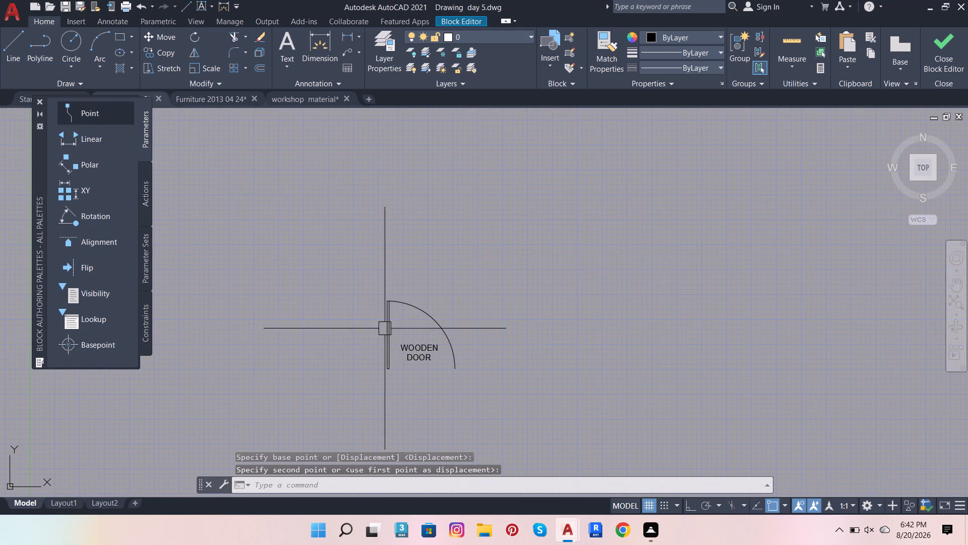
left_click(944, 73)
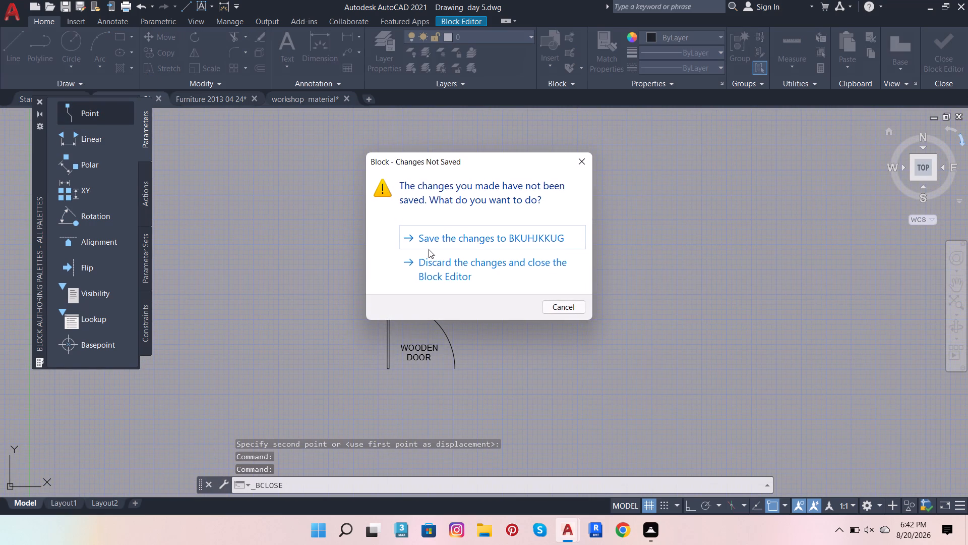
left_click(426, 229)
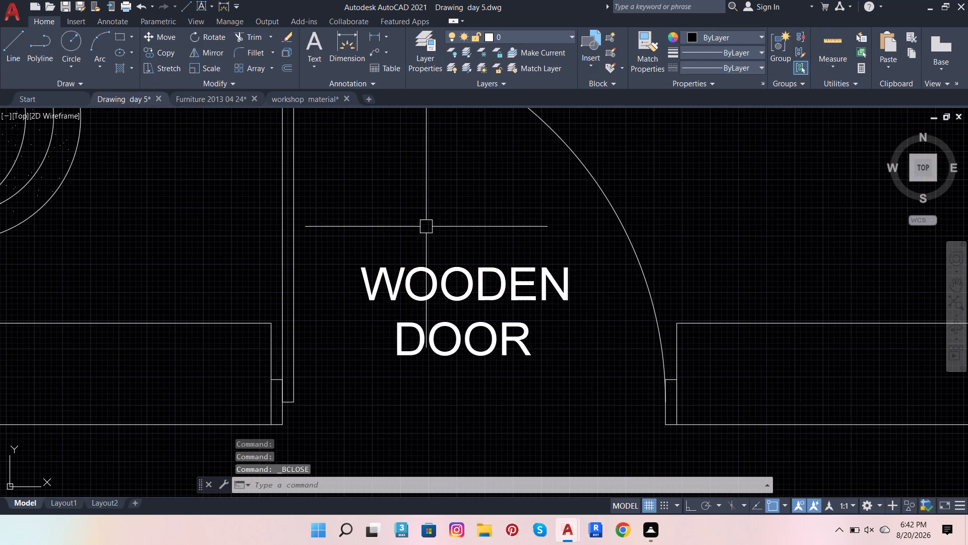
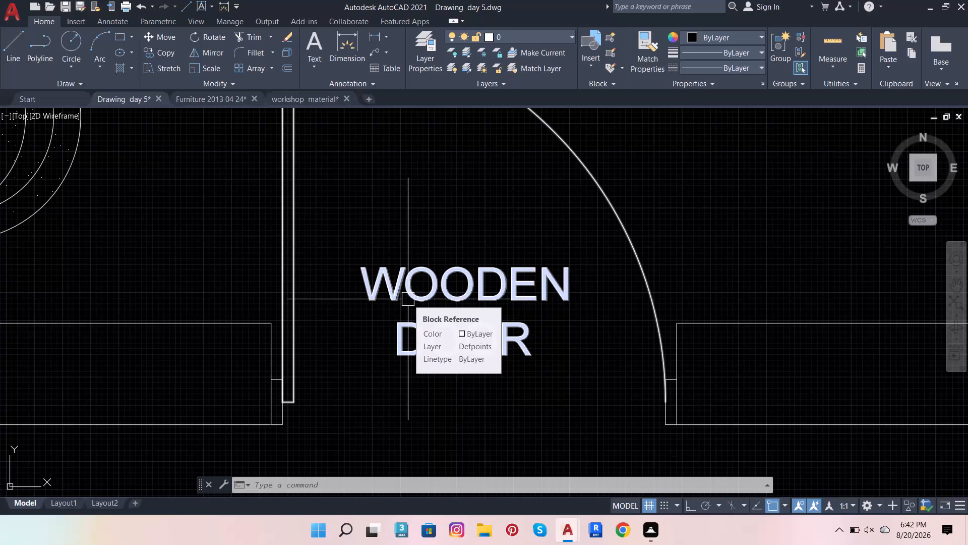
Review the door blocks across the floor plan, checking how the lower bedroom's washroom door meets its adjoining wall.
scroll(484, 326, "down", 5)
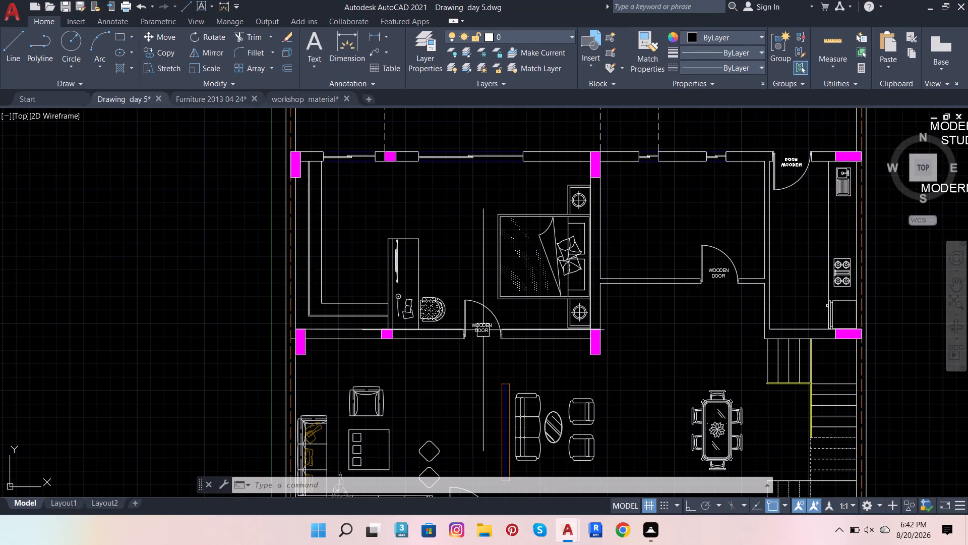
scroll(715, 302, "down", 1)
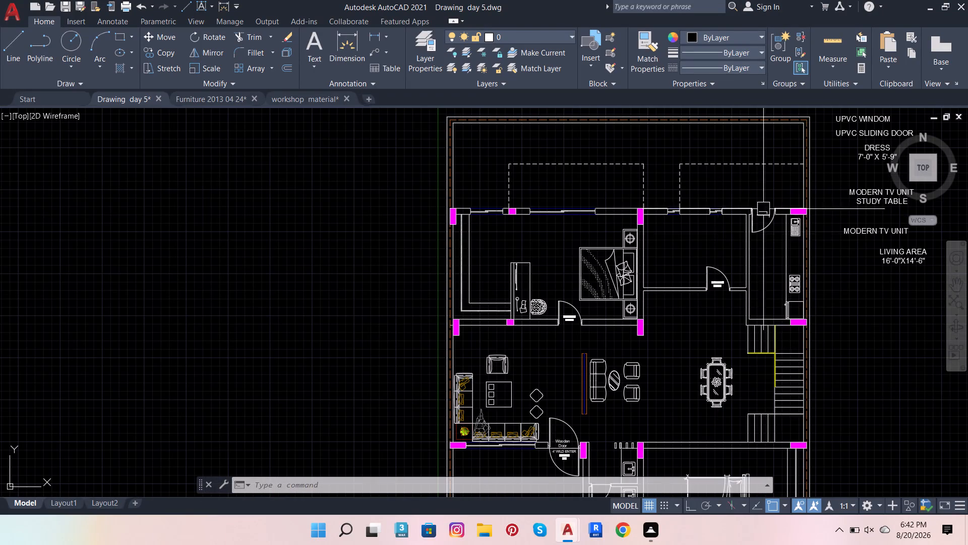
scroll(770, 221, "up", 2)
scroll(769, 197, "down", 2)
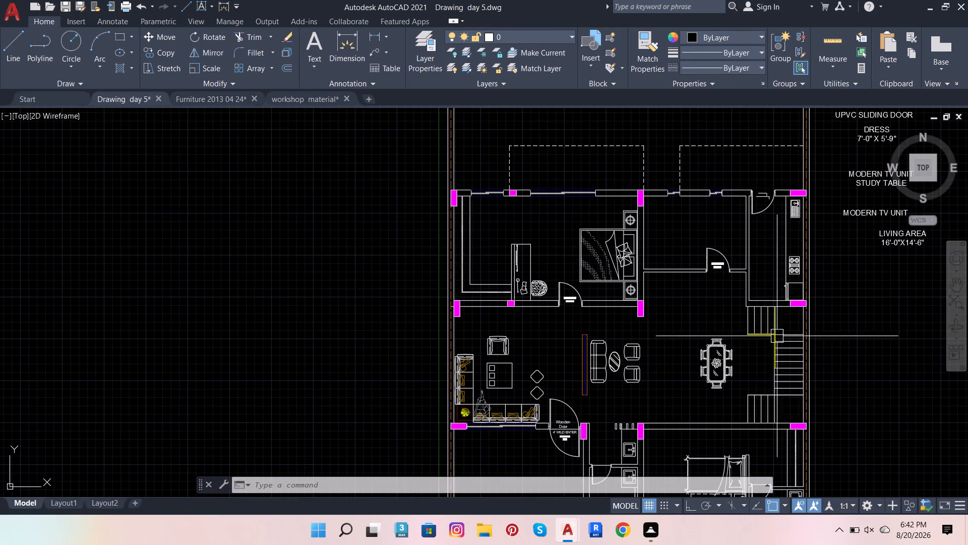
scroll(781, 281, "down", 2)
scroll(785, 374, "up", 5)
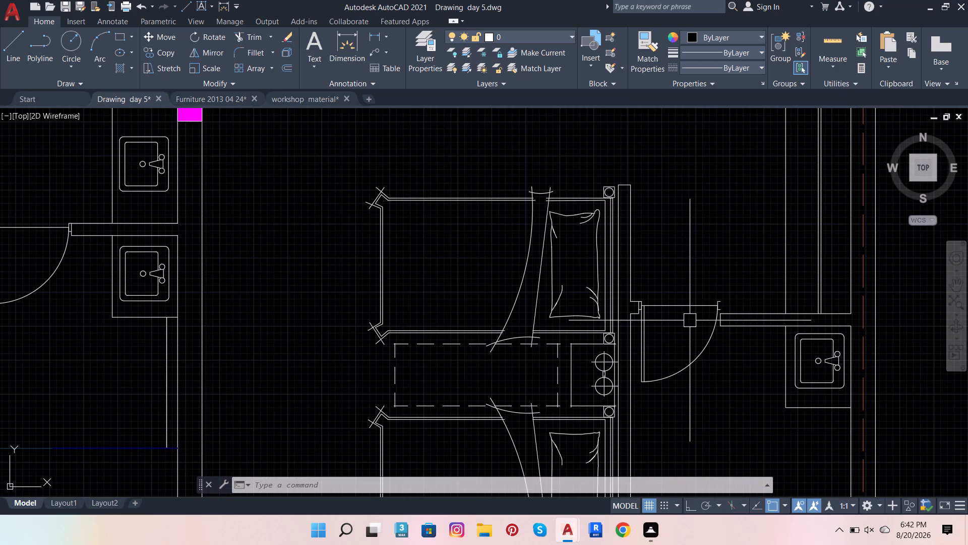
scroll(690, 324, "down", 1)
scroll(686, 313, "up", 3)
scroll(694, 310, "down", 2)
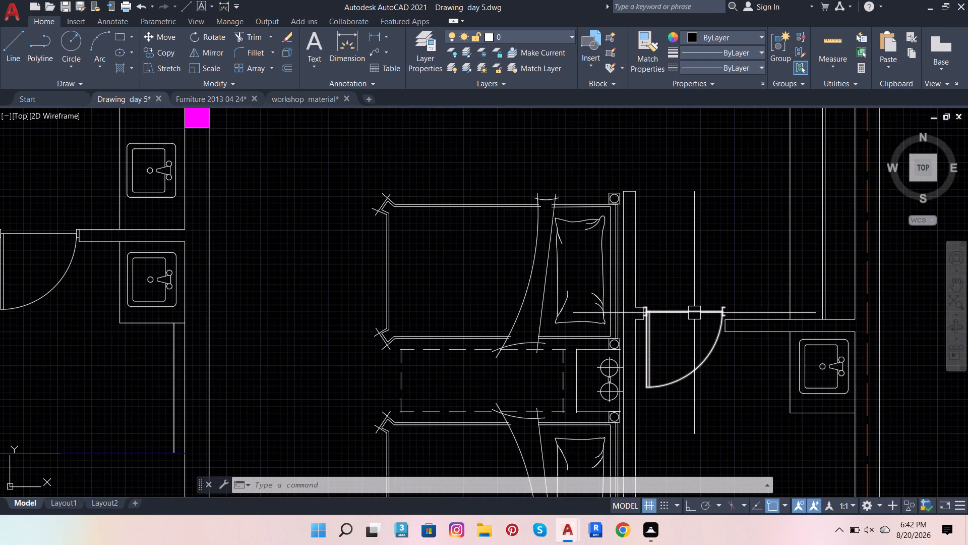
scroll(697, 311, "up", 2)
scroll(700, 322, "down", 2)
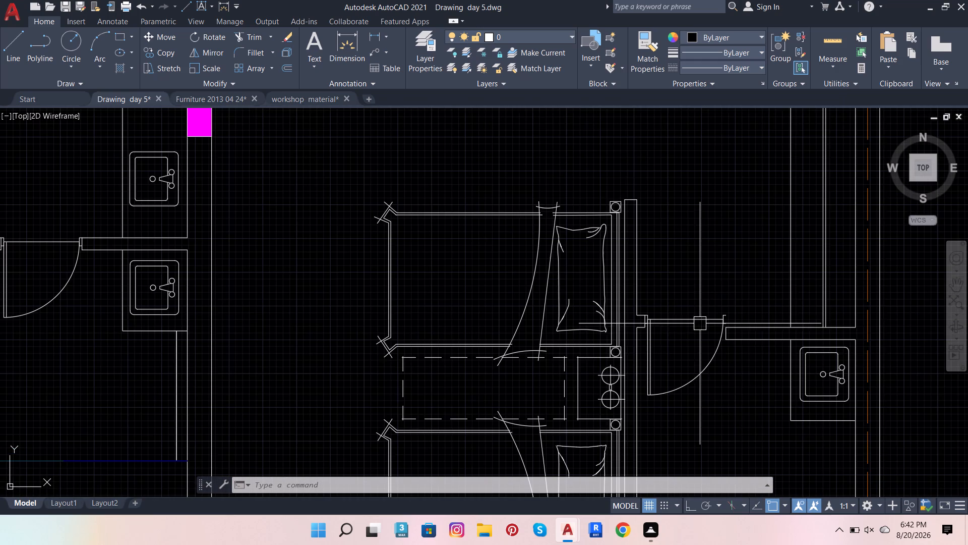
scroll(737, 318, "up", 2)
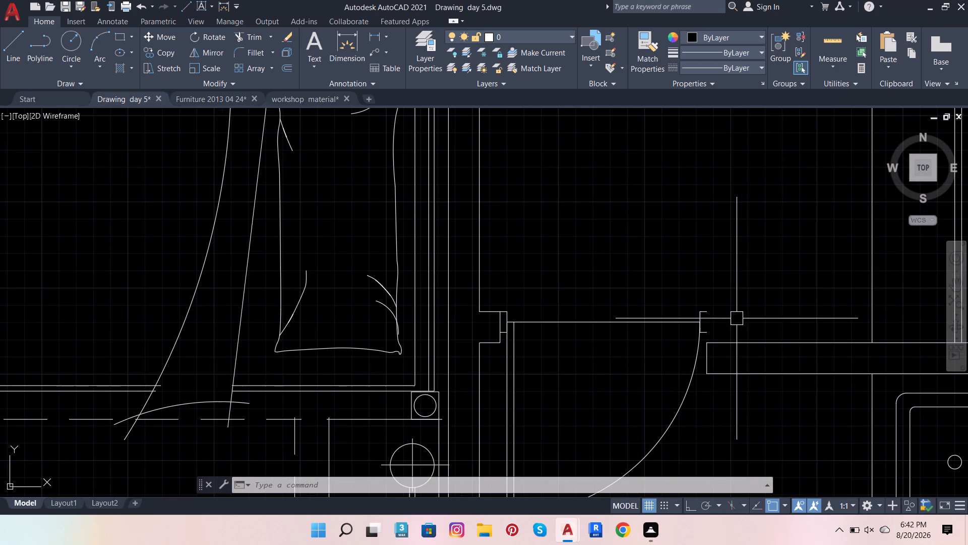
scroll(755, 324, "down", 2)
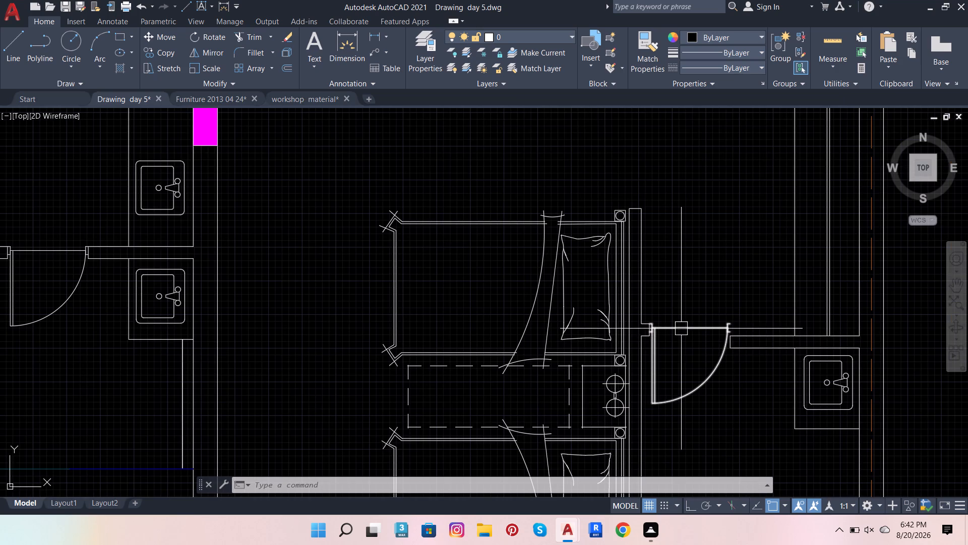
Move the lower bedroom's washroom door and its wall stub down 4 1/2", aligning the frame with the end of the adjoining washroom wall.
scroll(653, 319, "up", 2)
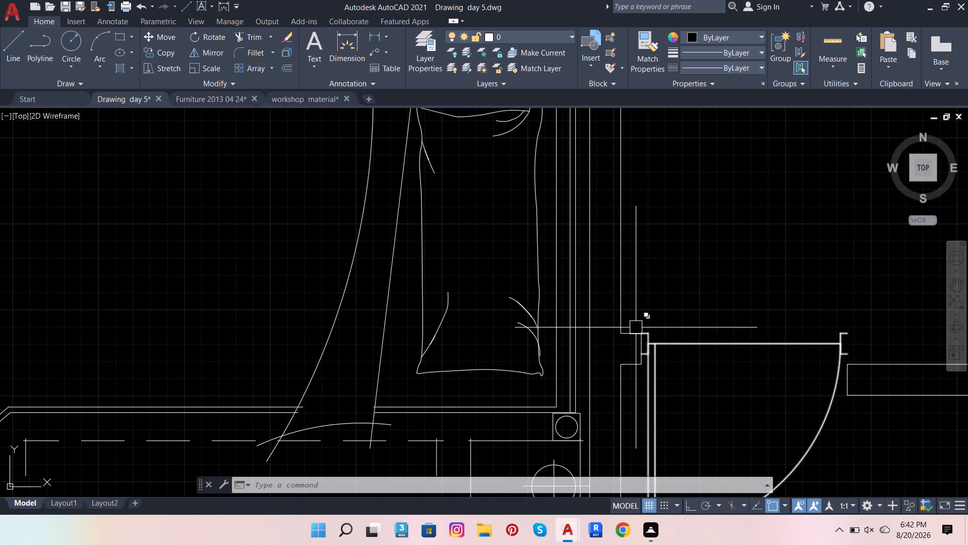
left_click(611, 320)
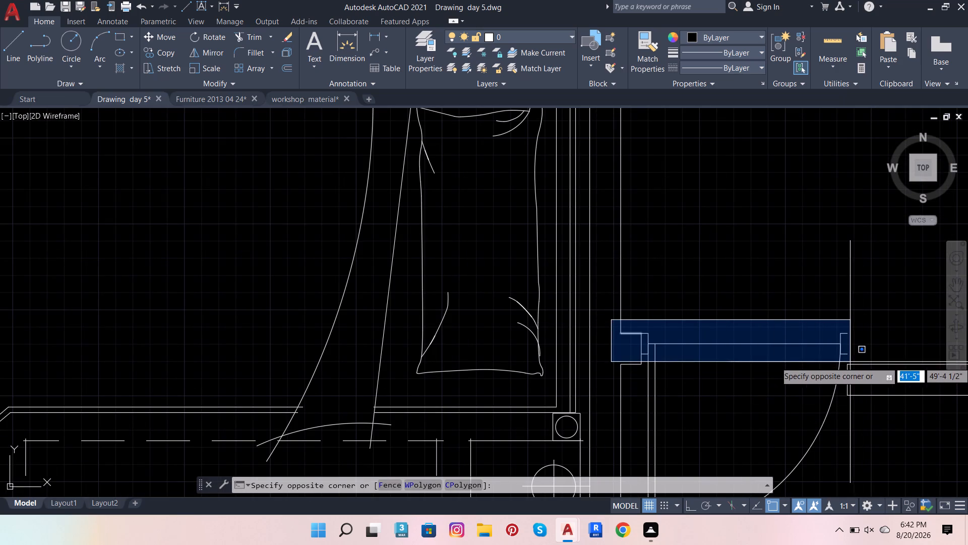
left_click(850, 361)
scroll(650, 351, "up", 2)
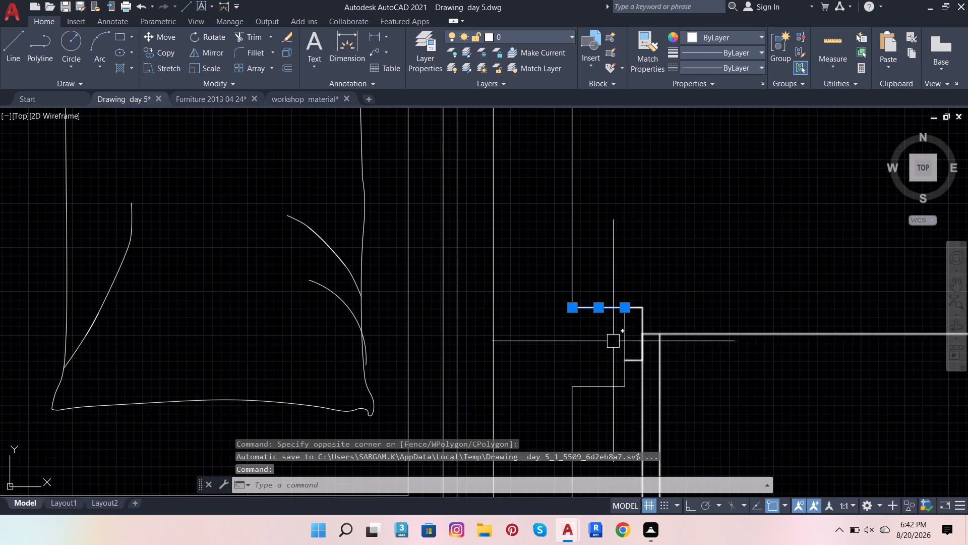
left_click(625, 331)
left_click(610, 383)
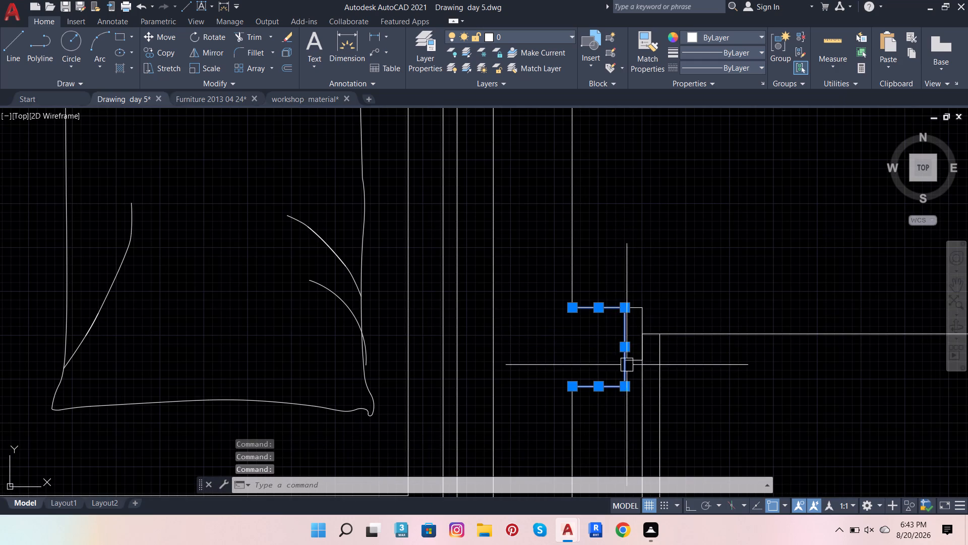
left_click(644, 354)
scroll(611, 330, "down", 3)
scroll(750, 343, "up", 2)
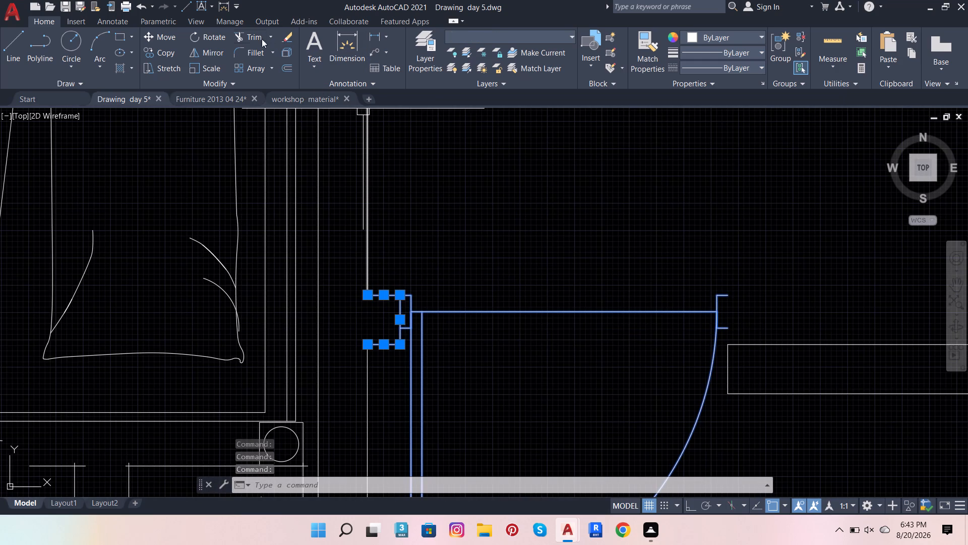
left_click(165, 37)
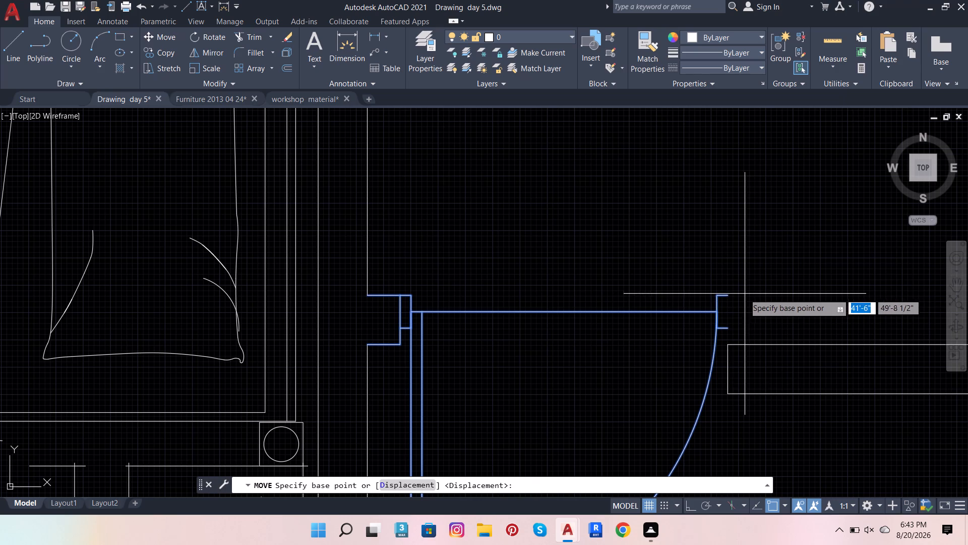
left_click(726, 296)
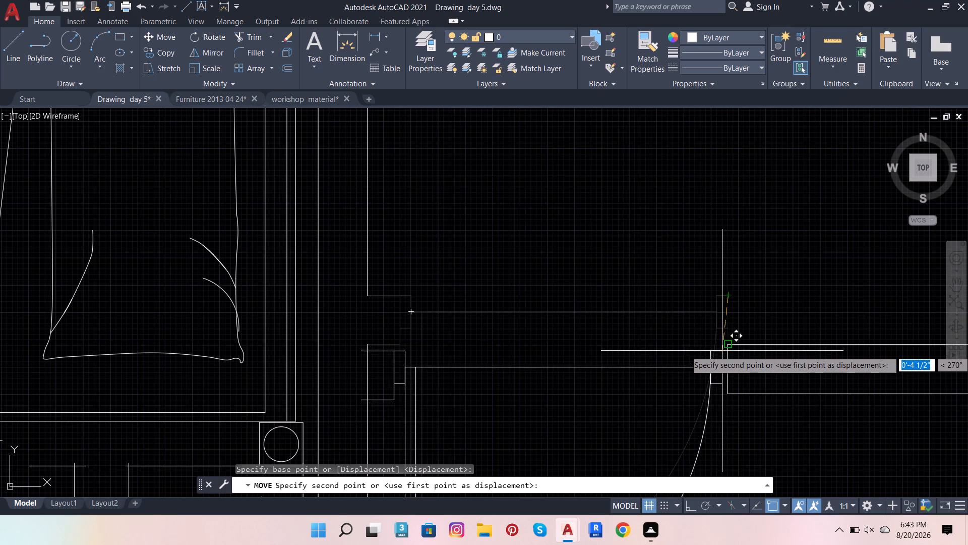
left_click(729, 345)
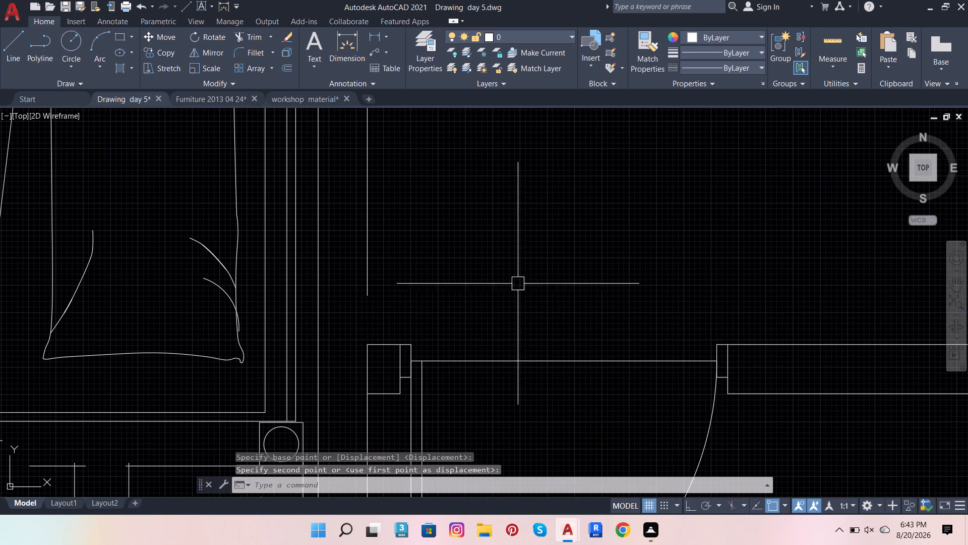
Extend the bedroom partition's wall line down to the corner of the moved washroom door stub.
left_click(253, 36)
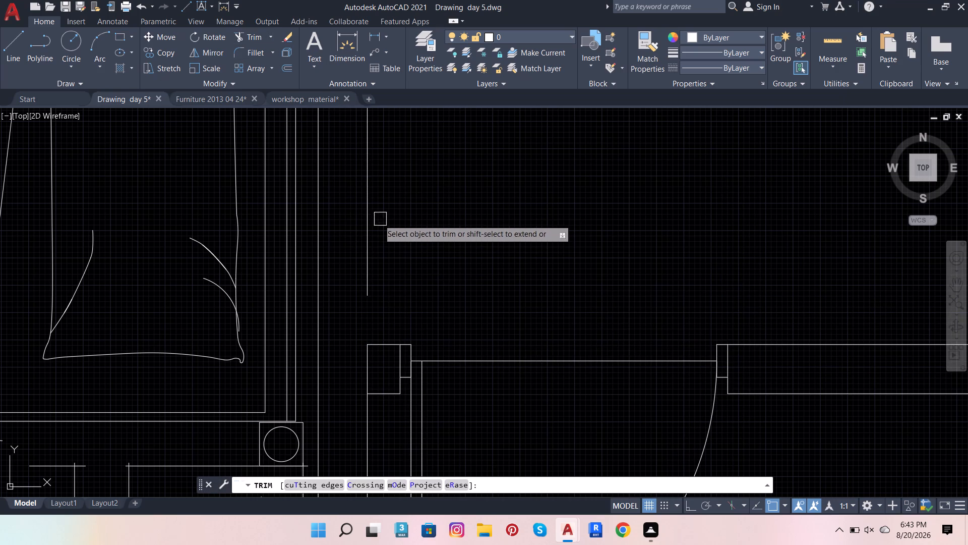
left_click(361, 240, "shift")
scroll(381, 262, "down", 3)
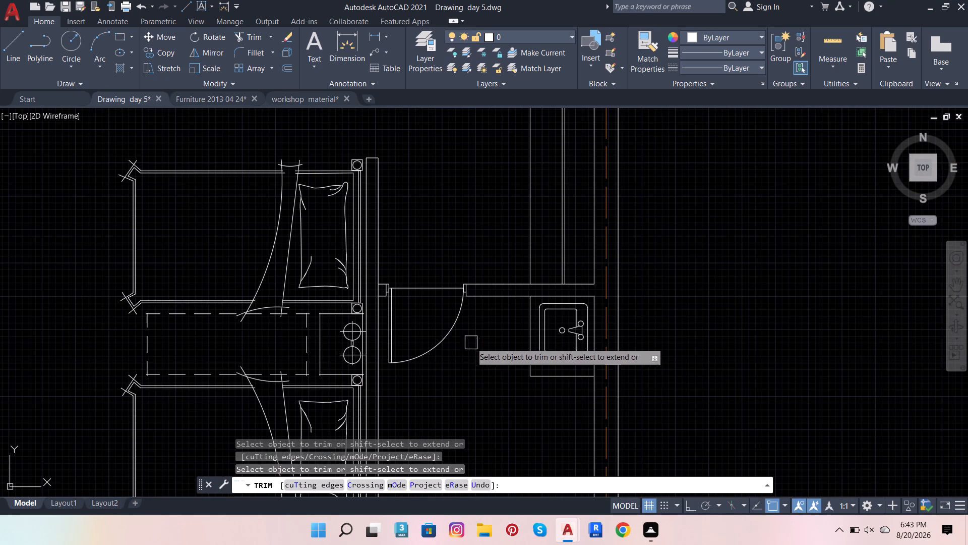
scroll(478, 340, "up", 2)
scroll(479, 340, "down", 3)
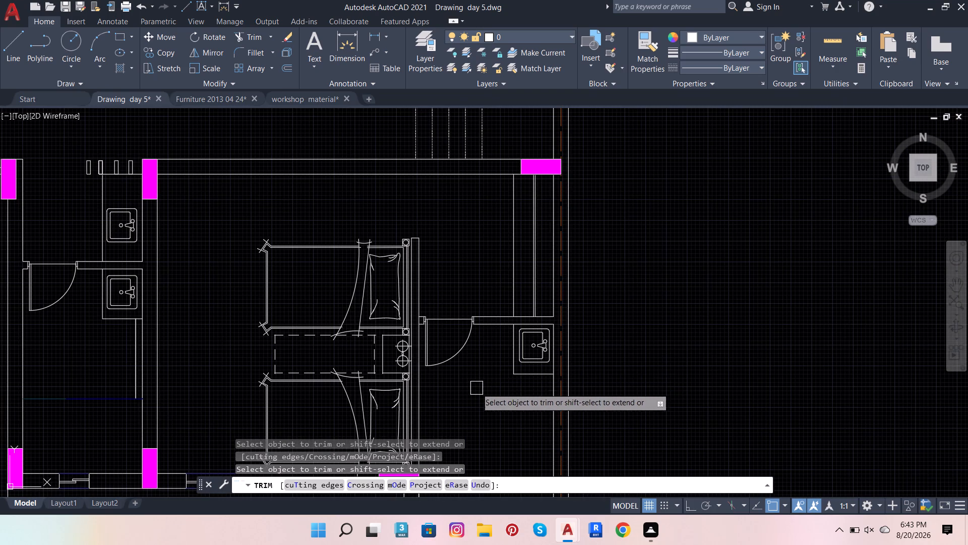
scroll(522, 308, "down", 3)
scroll(523, 323, "up", 3)
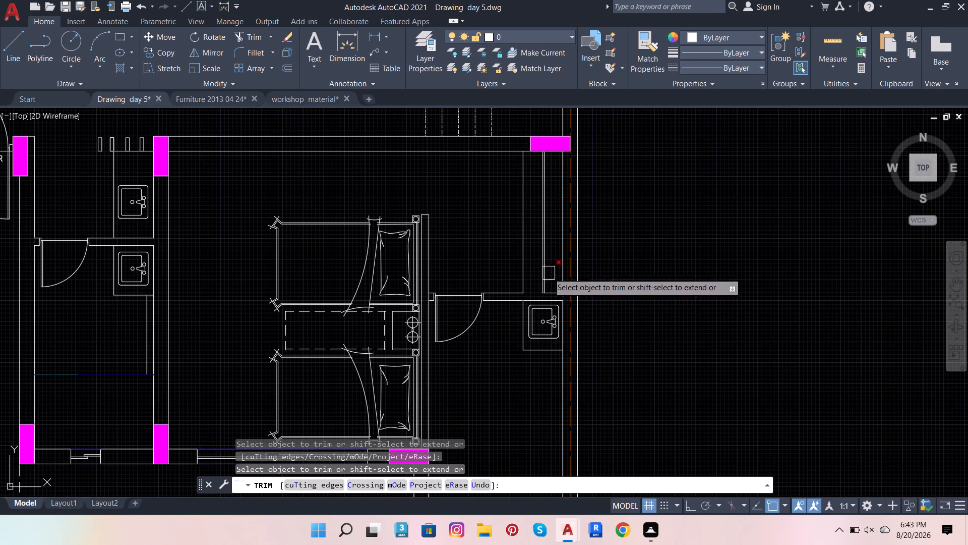
scroll(592, 340, "down", 2)
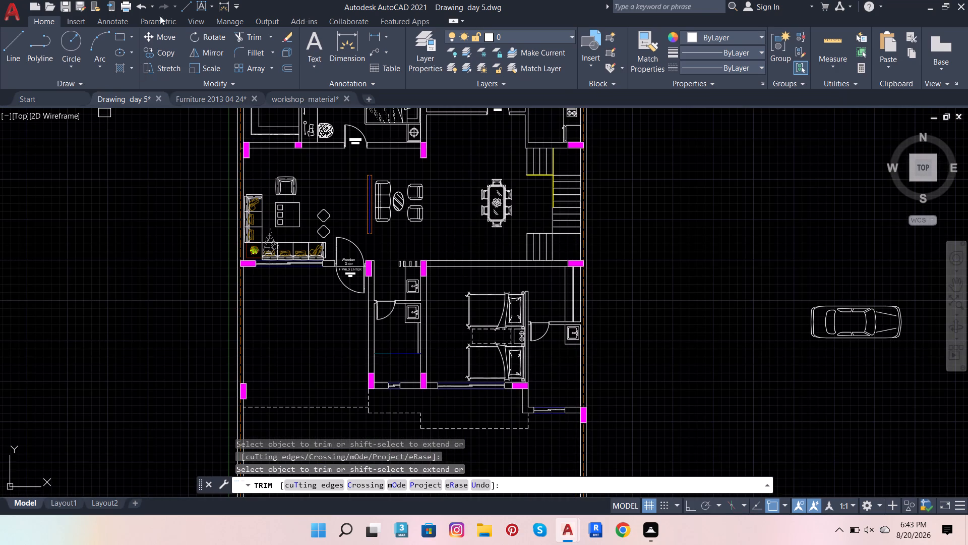
key("Escape")
Add a multiline text label reading CNC JALI DESIGN in the empty space beside the MODERN TV UNIT STUDY TABLE label.
scroll(226, 113, "down", 3)
scroll(312, 257, "up", 2)
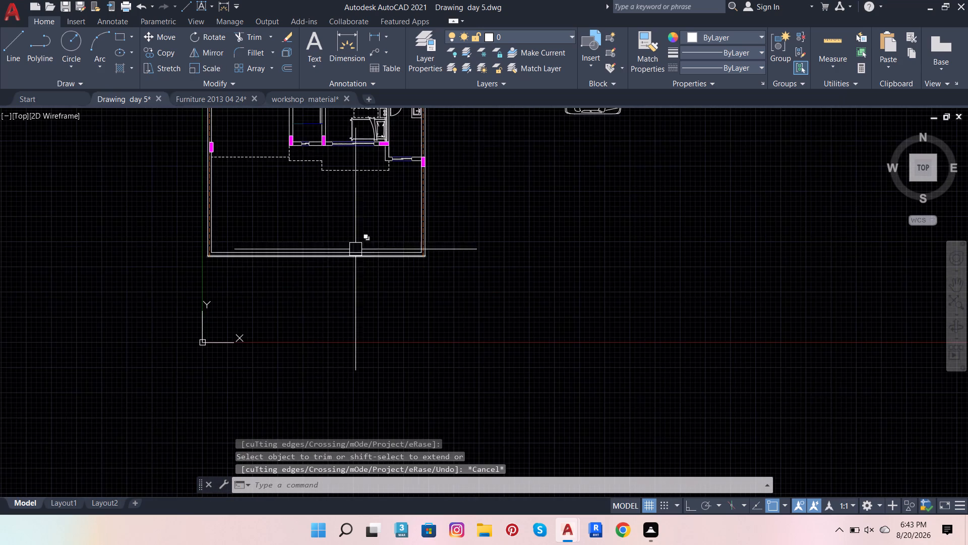
scroll(376, 301, "down", 1)
scroll(396, 188, "up", 3)
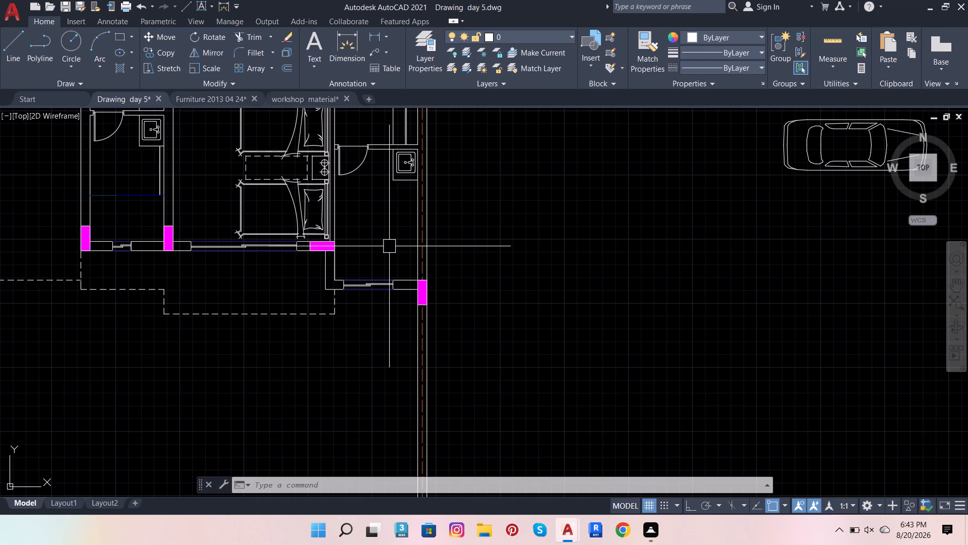
scroll(262, 286, "down", 2)
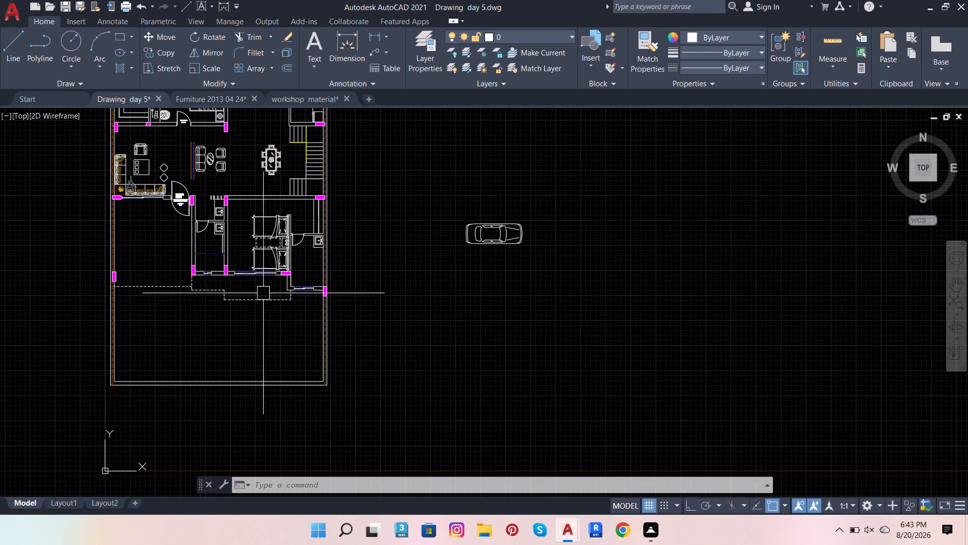
scroll(323, 266, "down", 2)
scroll(331, 181, "up", 5)
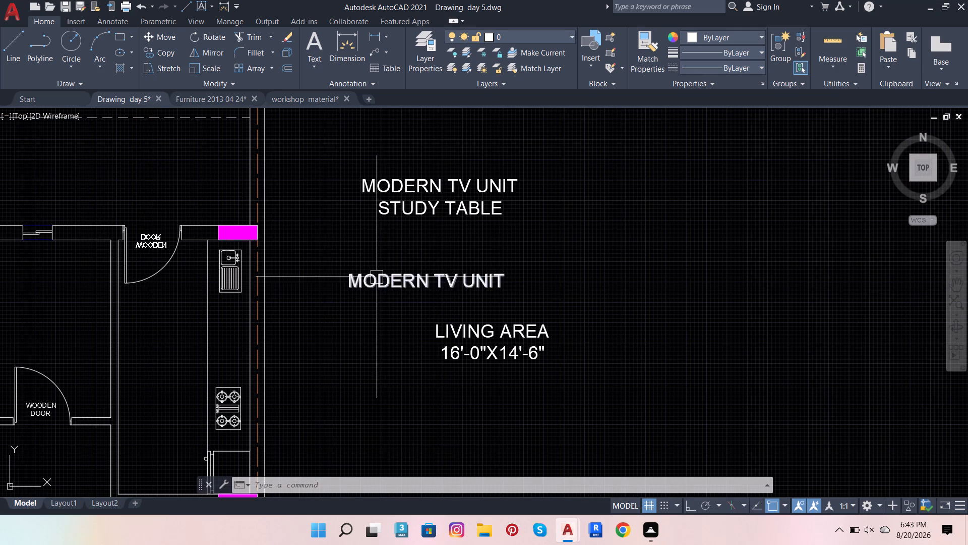
left_click(377, 277)
left_click(323, 51)
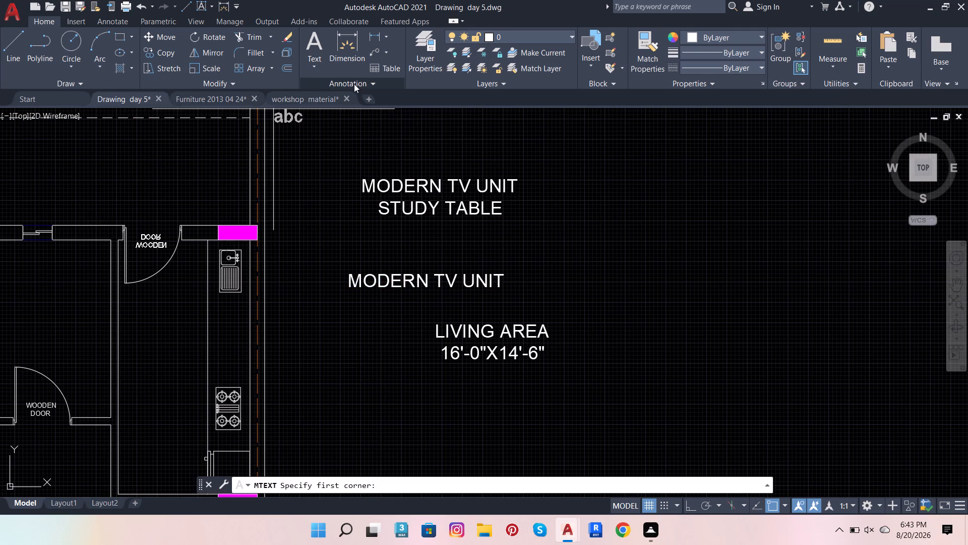
scroll(449, 129, "down", 2)
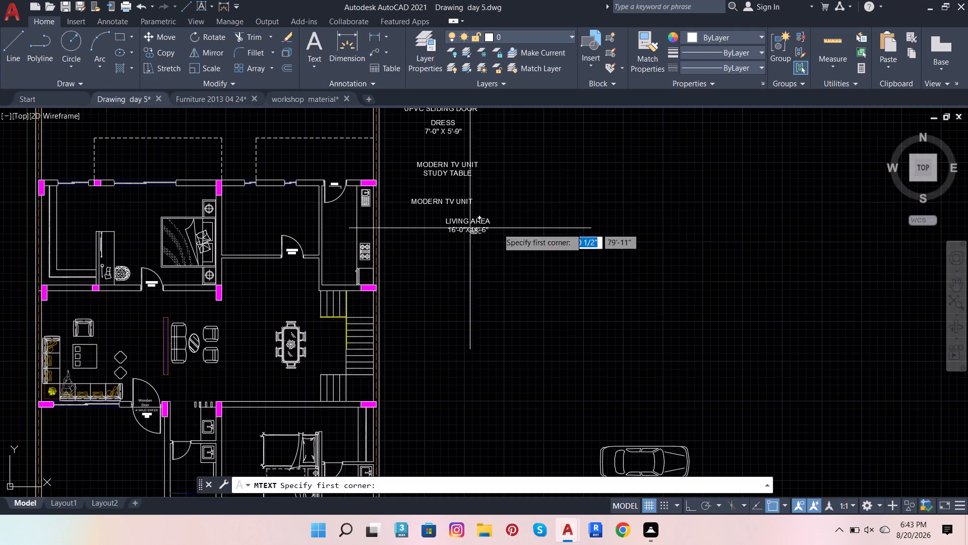
left_click(533, 173)
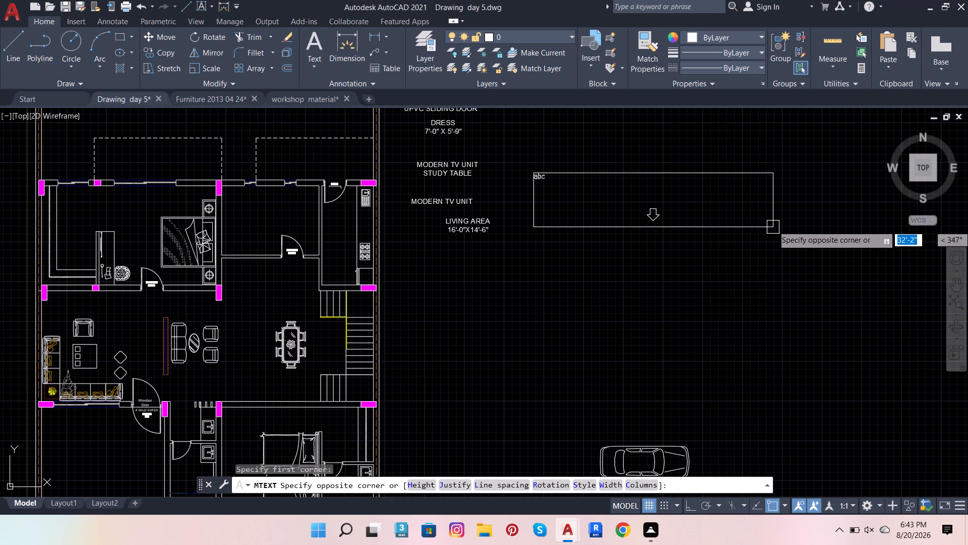
left_click(774, 214)
scroll(679, 189, "up", 2)
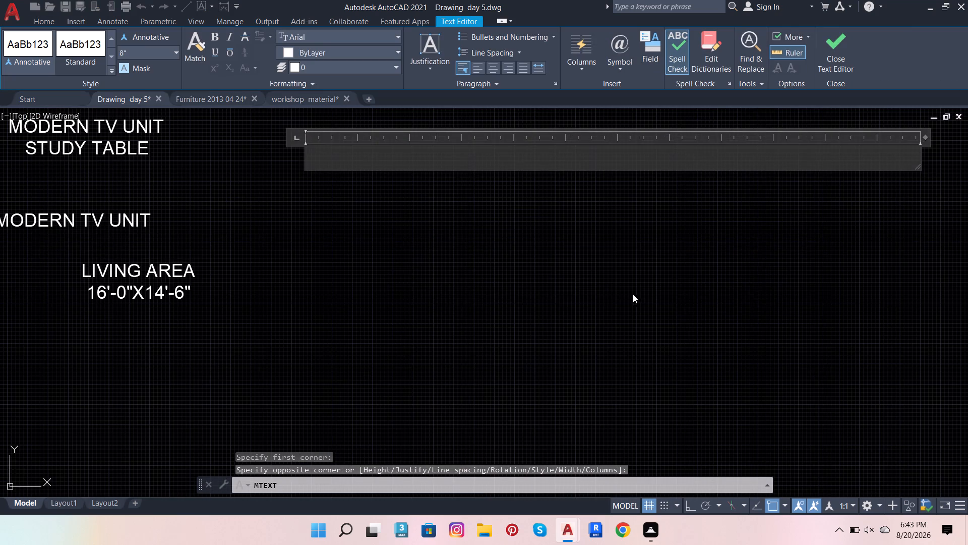
scroll(619, 283, "down", 2)
scroll(605, 245, "up", 1)
scroll(569, 200, "up", 2)
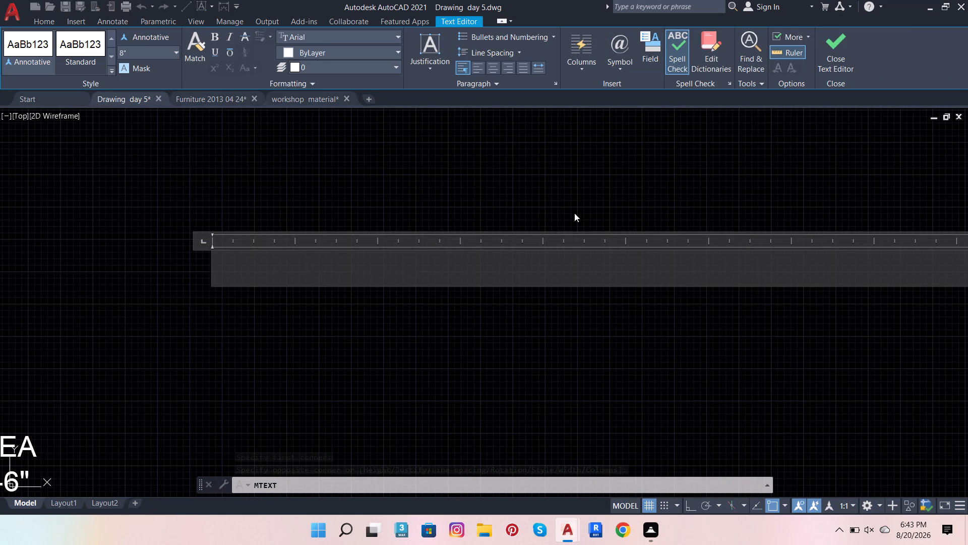
type("CN")
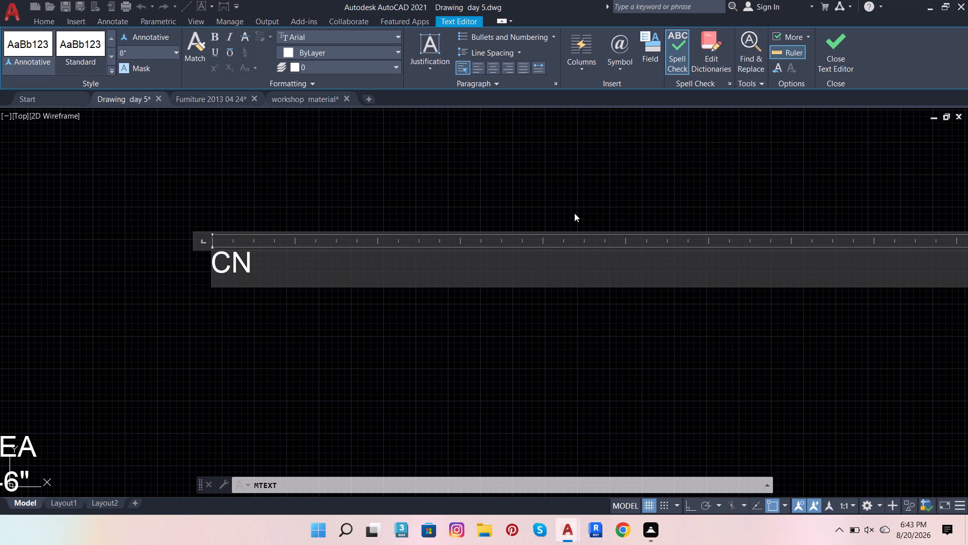
type("C JA")
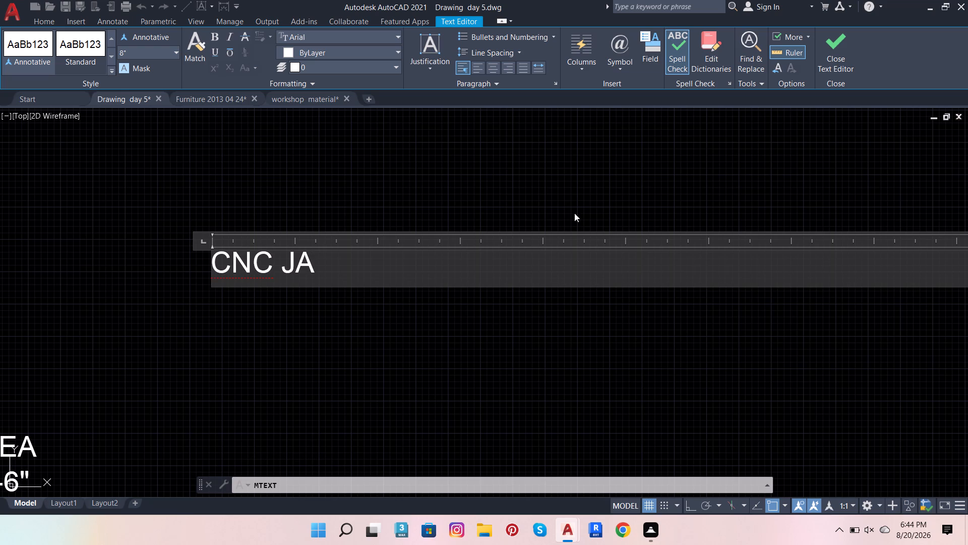
type("LI")
key("space")
type("DESI")
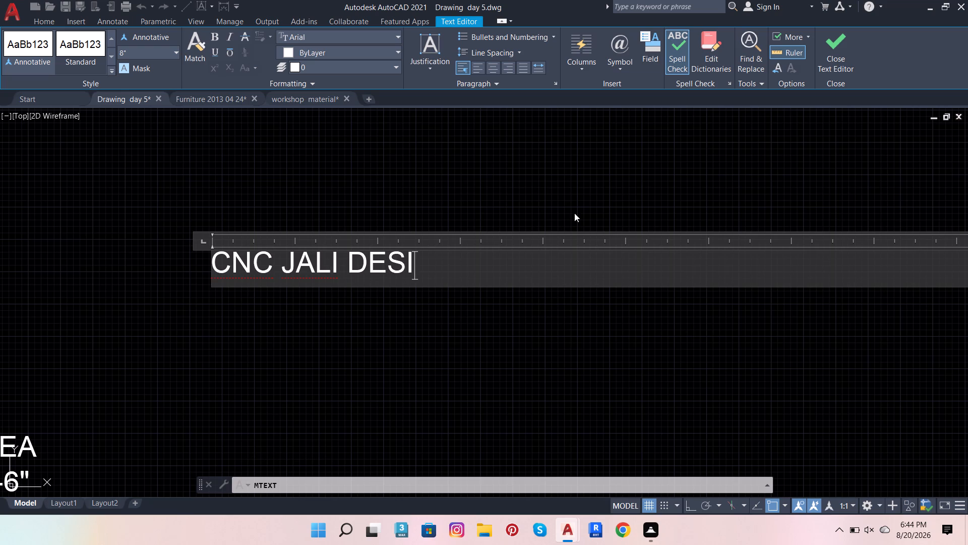
type("GN")
key("space")
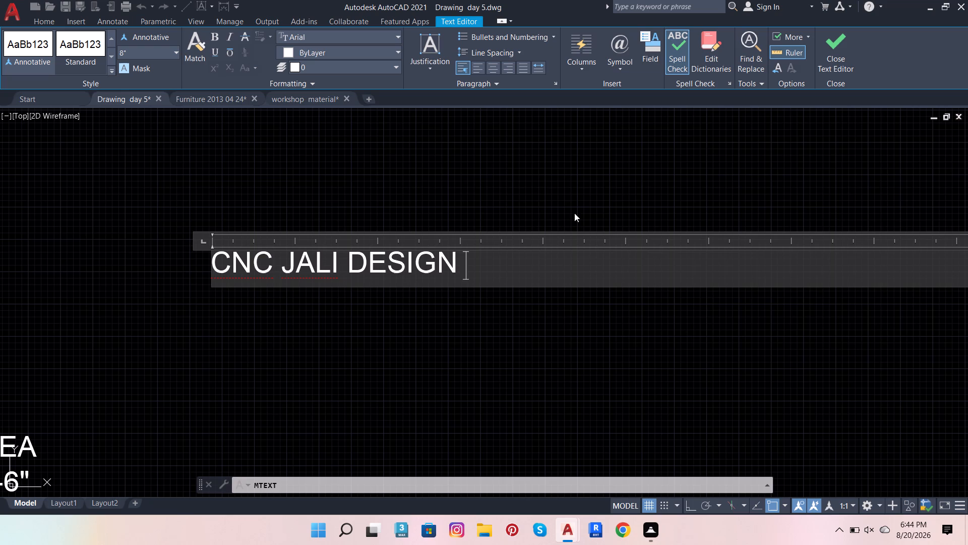
left_click(513, 334)
scroll(498, 363, "down", 2)
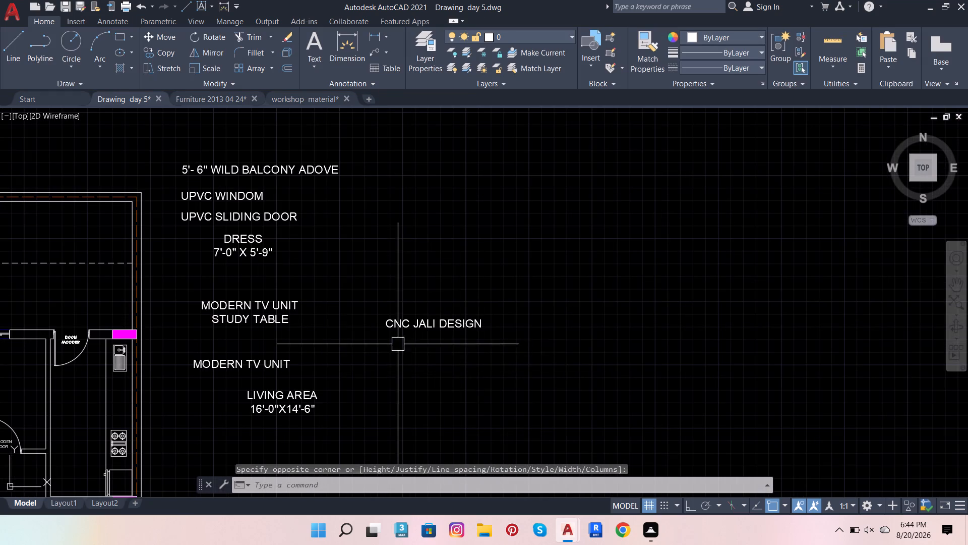
Add a centred two-line multiline text label reading POOJA over 5'-9"X4'-3" in the empty space above the CNC JALI DESIGN label.
scroll(398, 344, "up", 2)
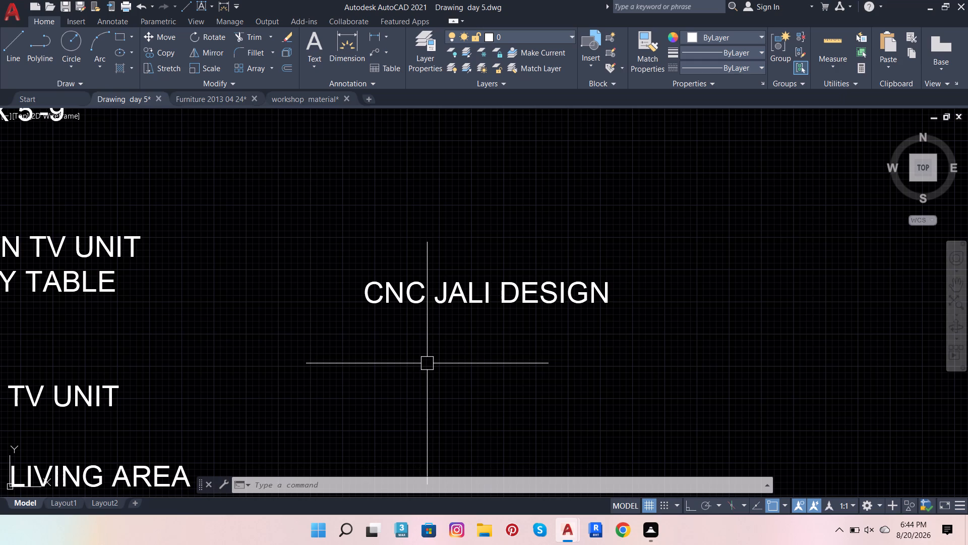
left_click(312, 46)
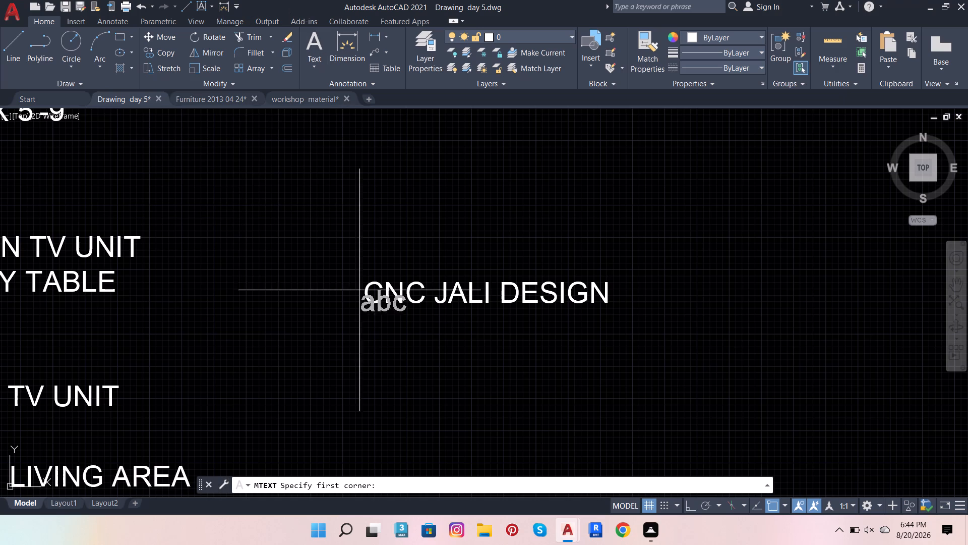
left_click(361, 146)
left_click(676, 217)
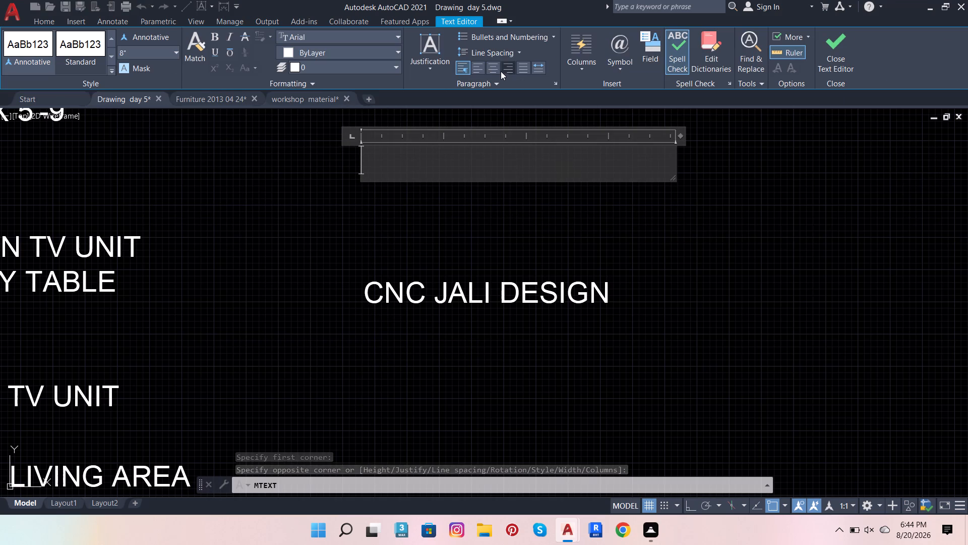
left_click(497, 70)
left_click(510, 160)
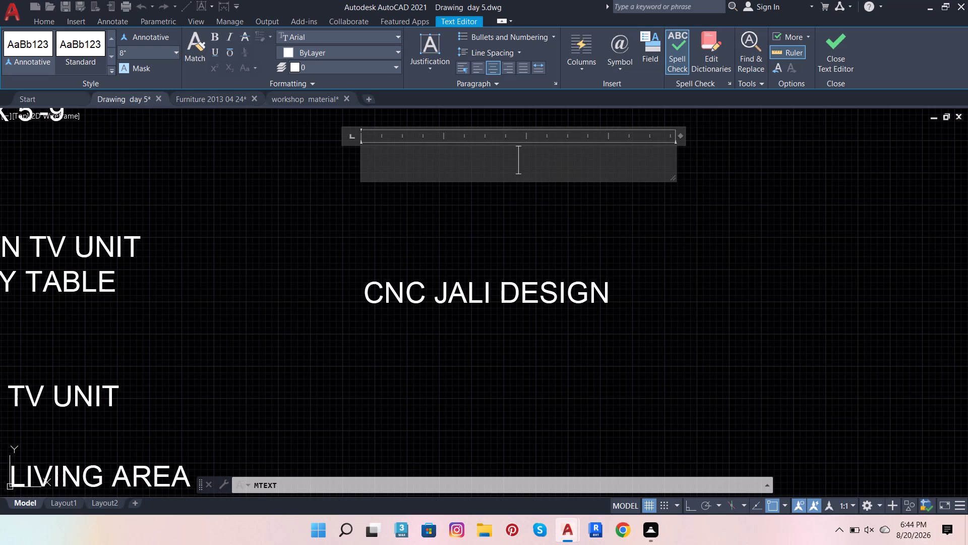
type("POOJA")
key("space")
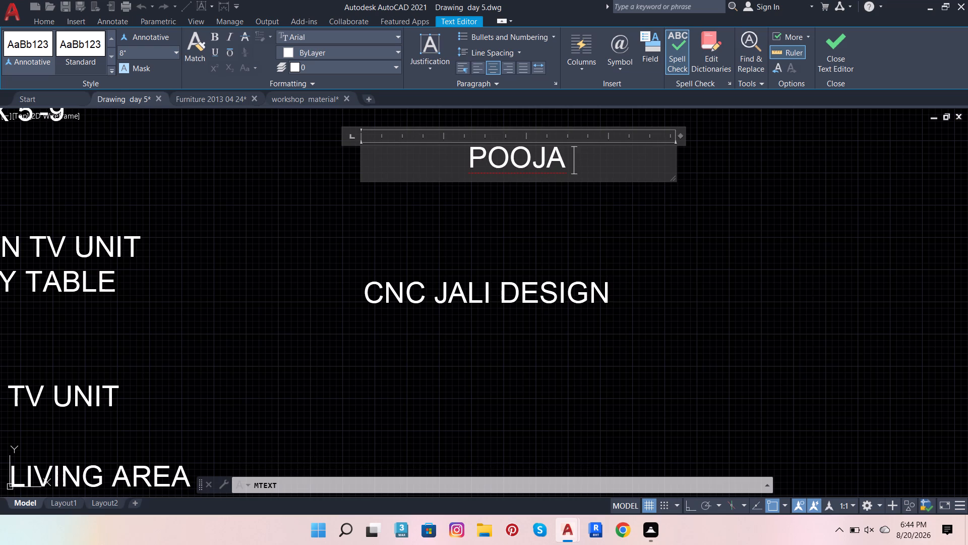
type("5'")
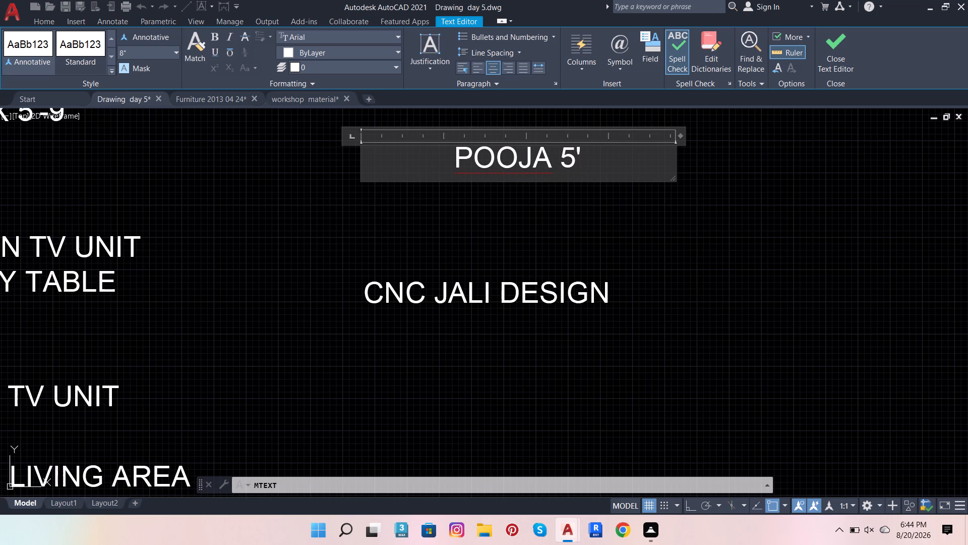
key("minus")
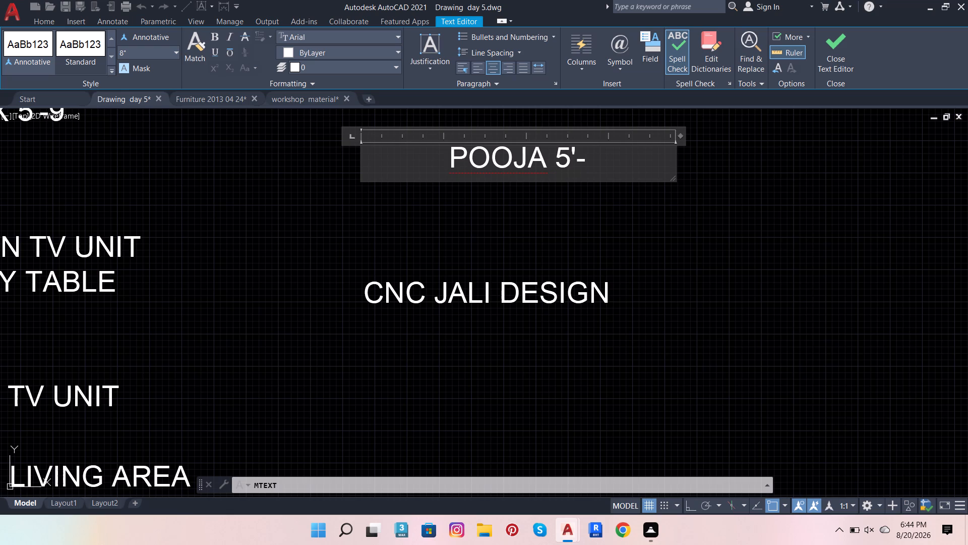
key("9")
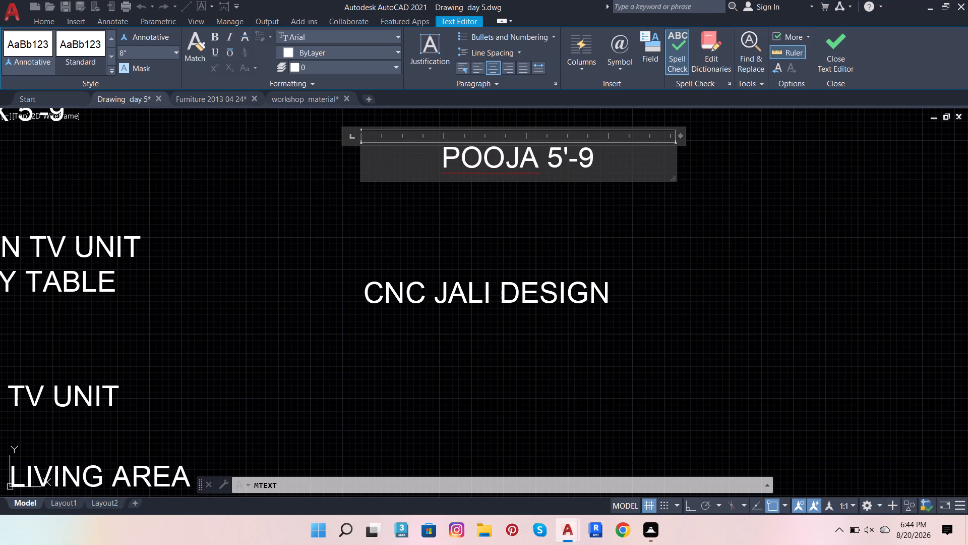
key("shift+quotedbl")
key("minus")
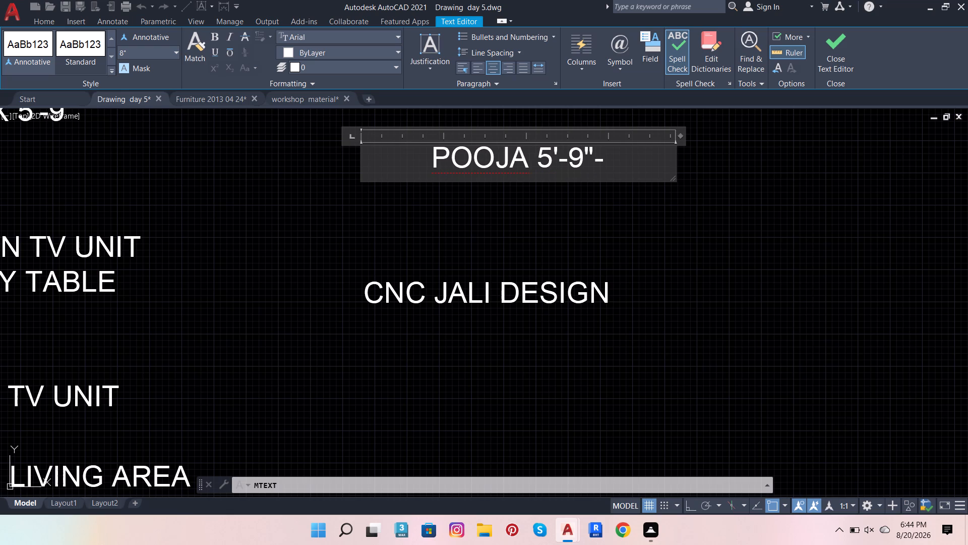
key("BackSpace")
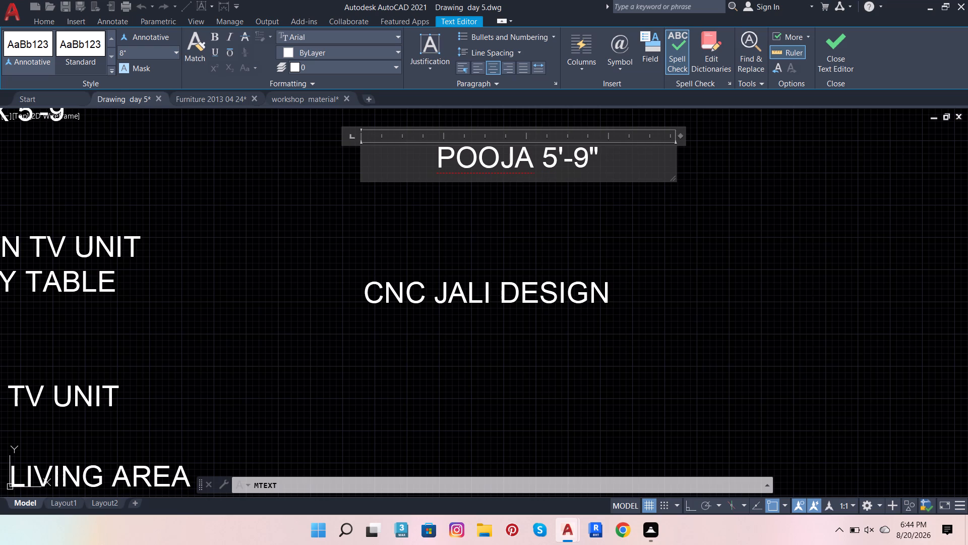
key("x")
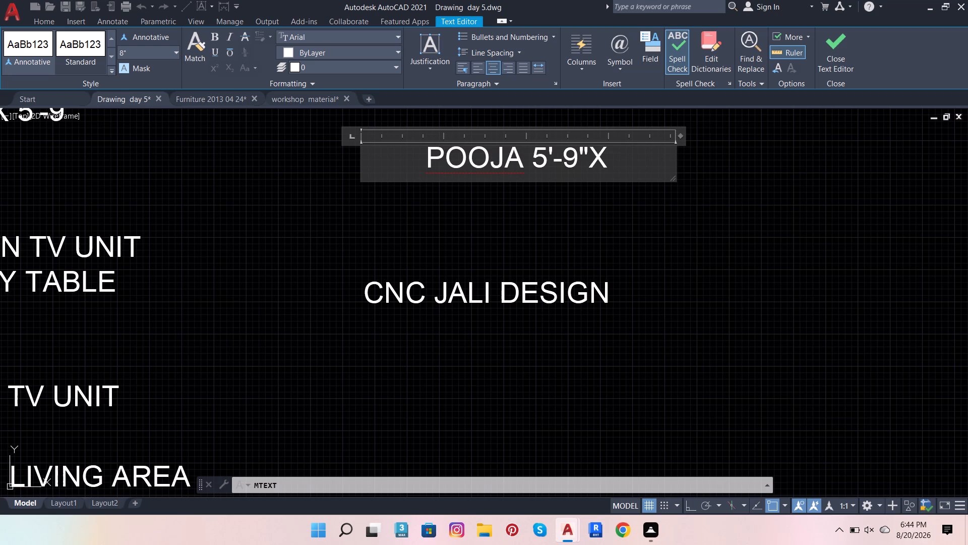
key("4")
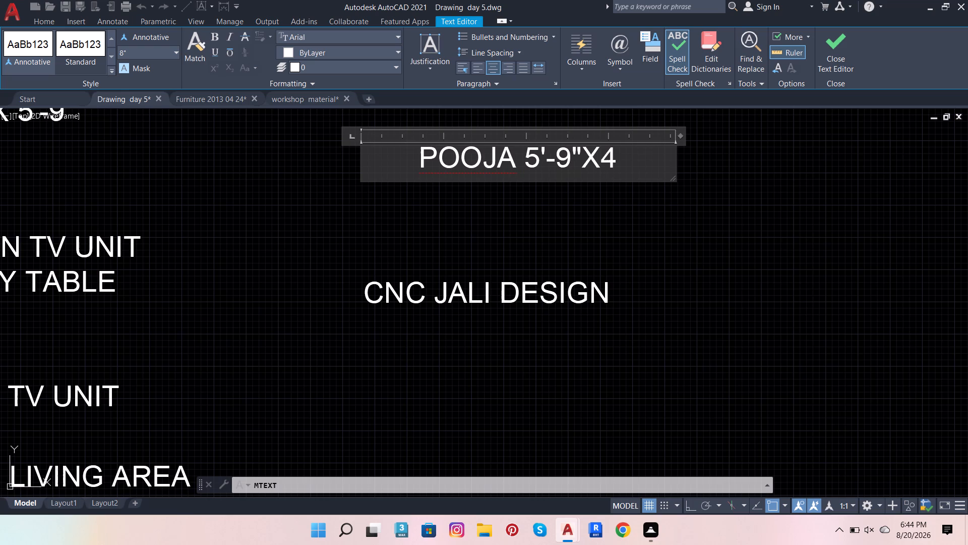
key("apostrophe")
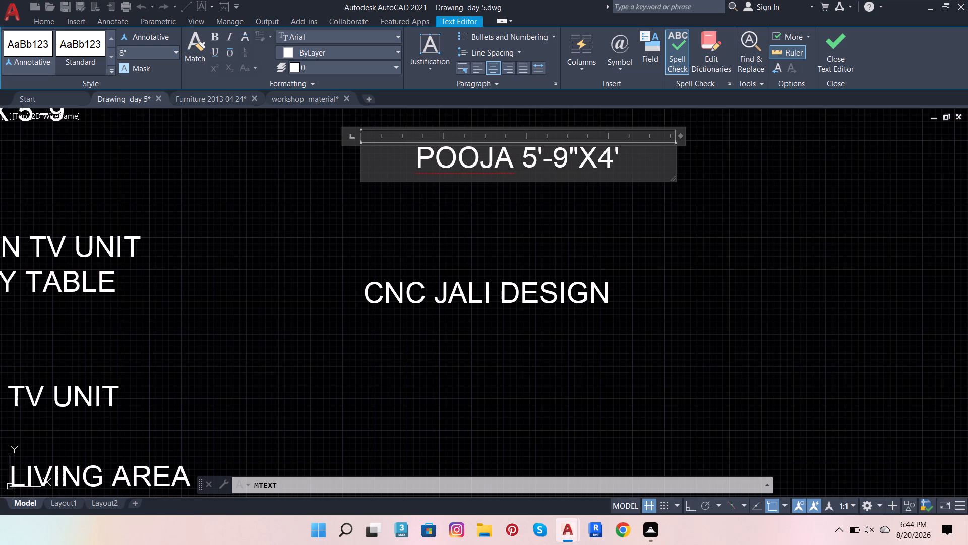
key("minus")
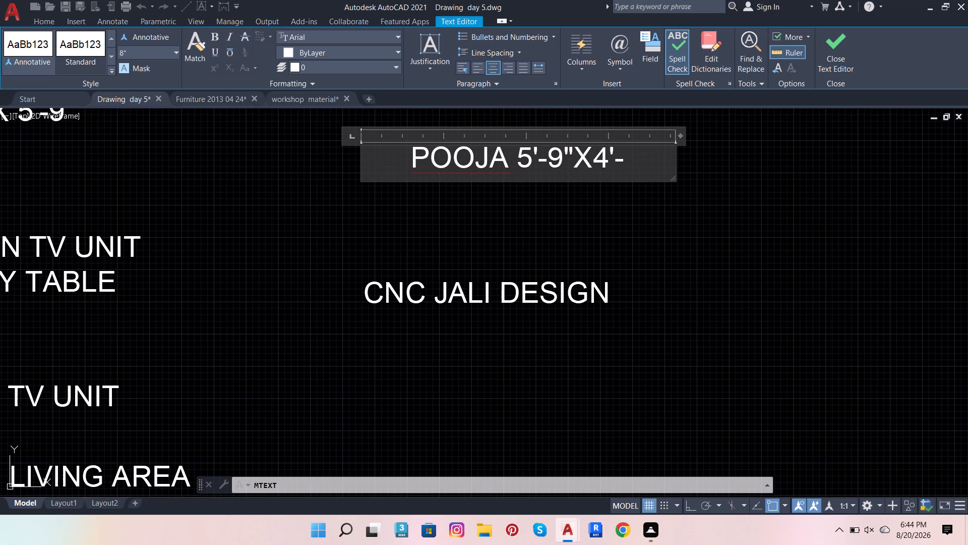
key("3")
key("shift+quotedbl")
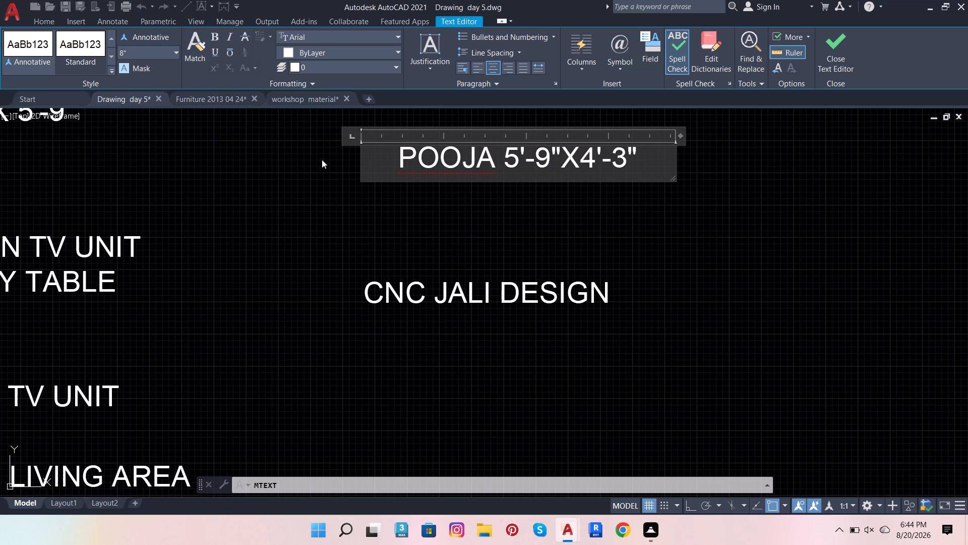
left_click(498, 154)
key("shift+Return")
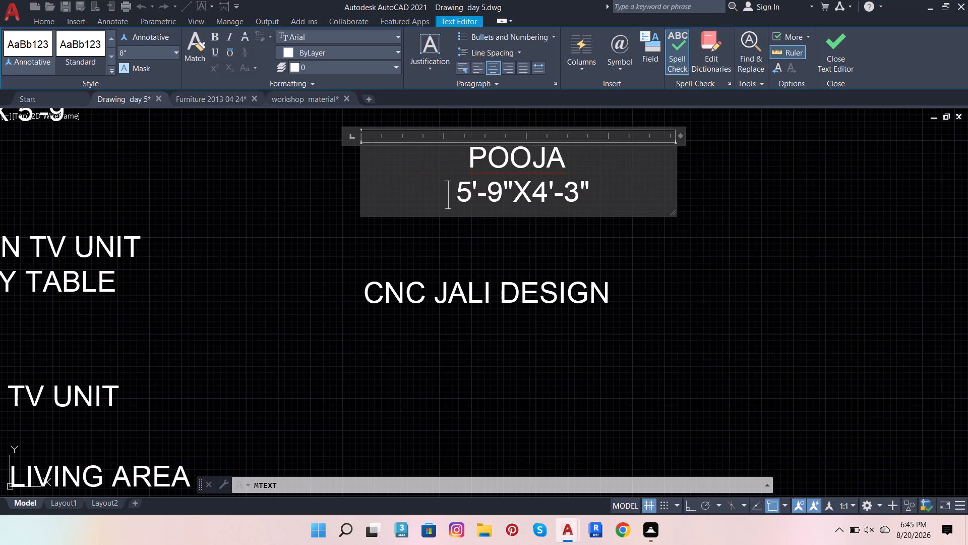
left_click(775, 196)
Add a centred two-line multiline text label reading LOBBY over 20'-0"X14'-6" between the POOJA and CNC JALI DESIGN labels.
scroll(676, 192, "down", 1)
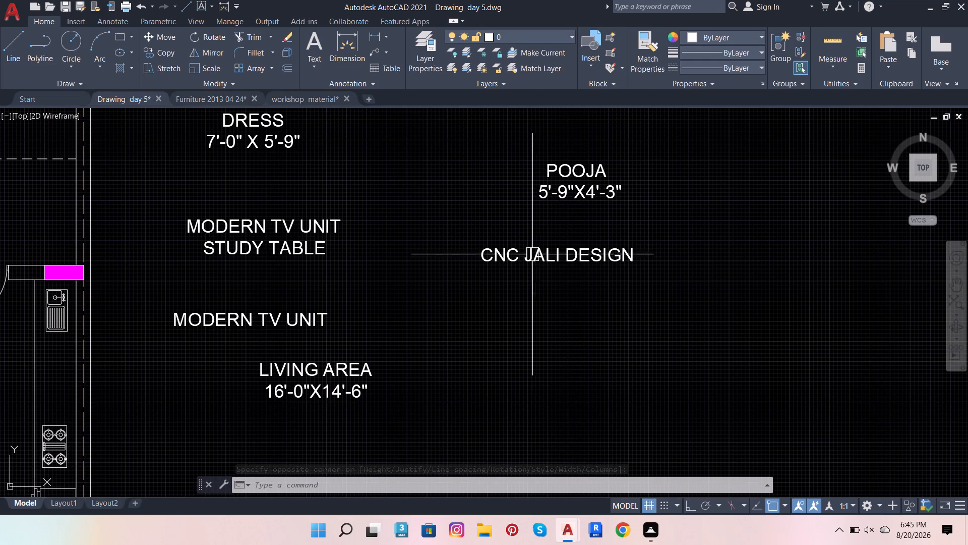
scroll(541, 221, "up", 2)
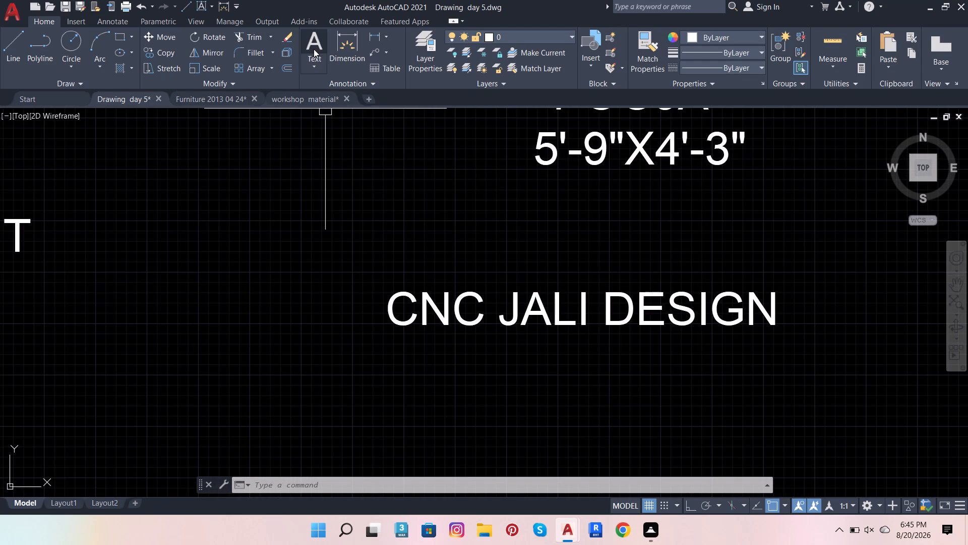
left_click(314, 49)
left_click(380, 178)
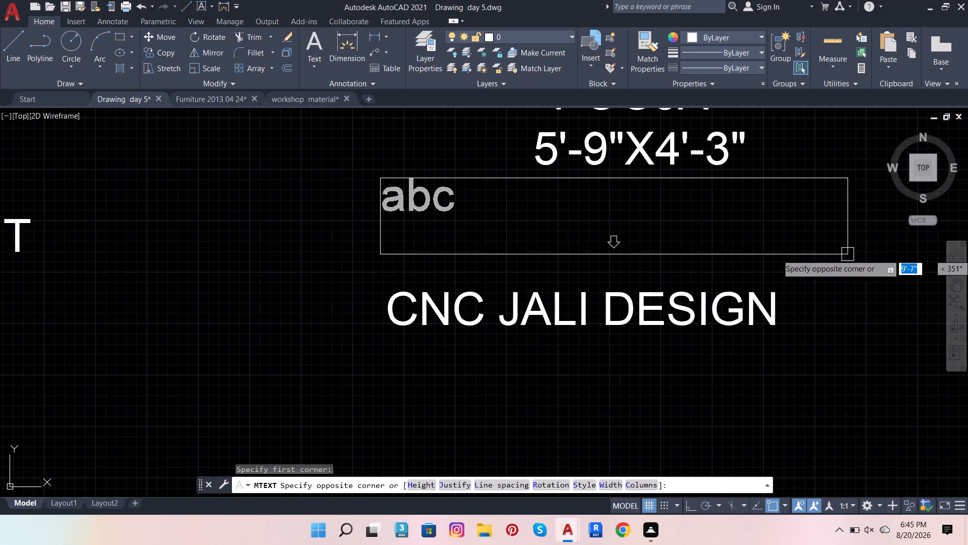
scroll(778, 259, "down", 2)
left_click(874, 249)
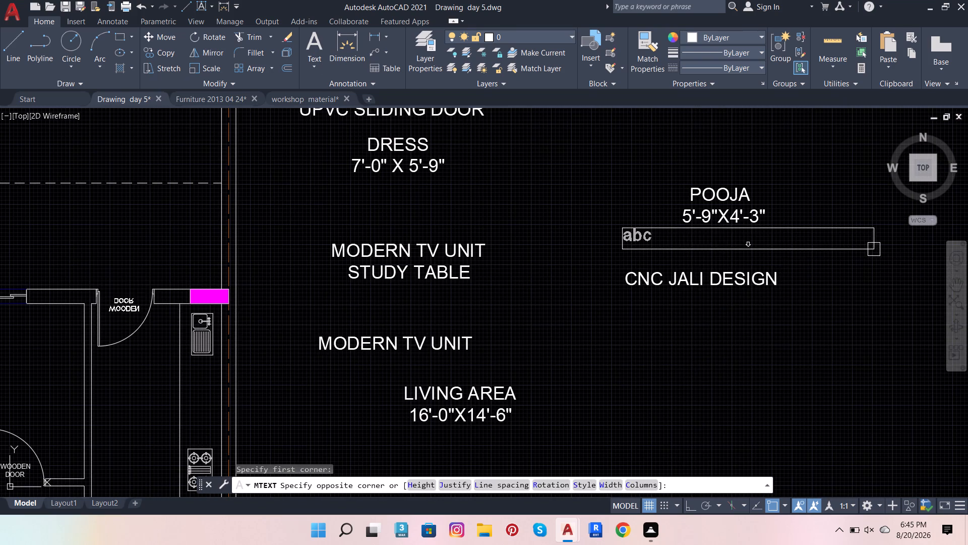
scroll(849, 236, "up", 2)
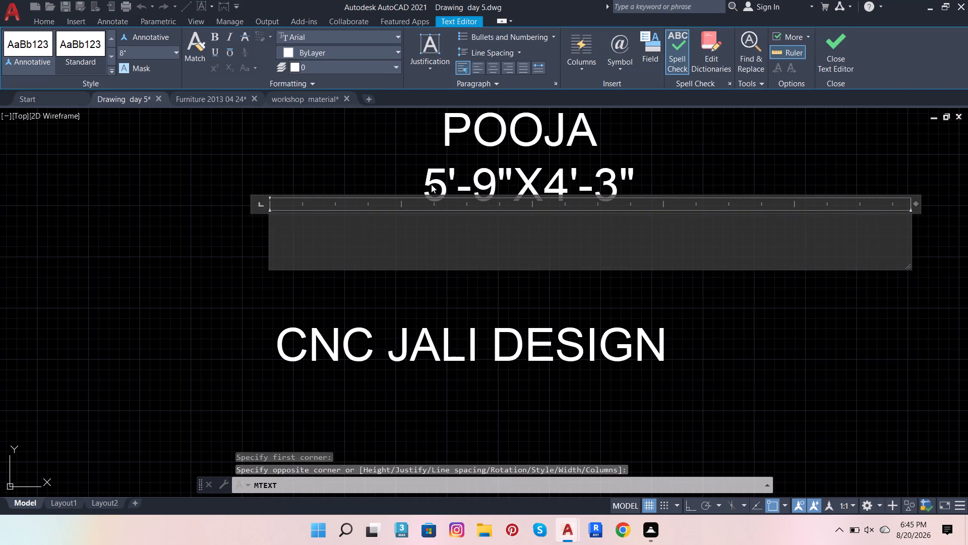
left_click(499, 75)
left_click(529, 253)
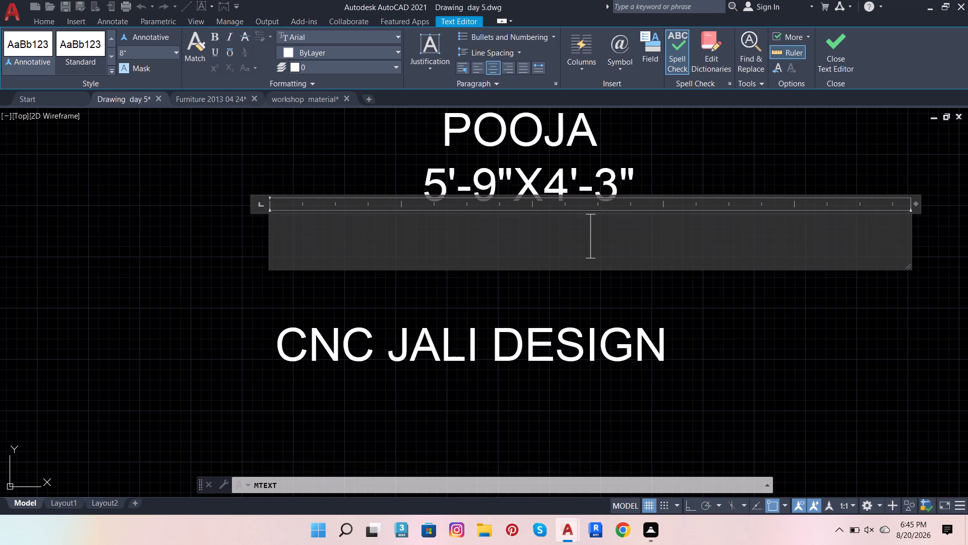
type("LO")
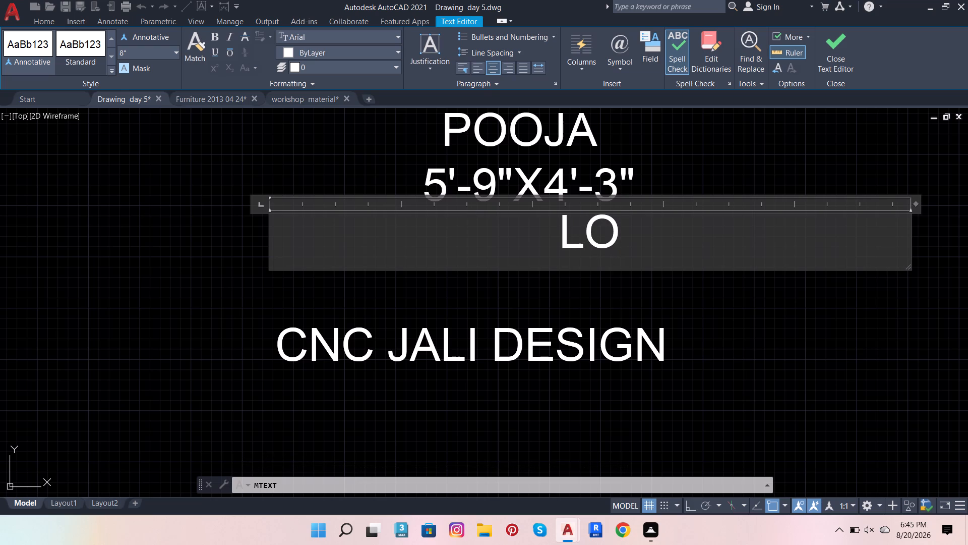
type("BB")
key("y")
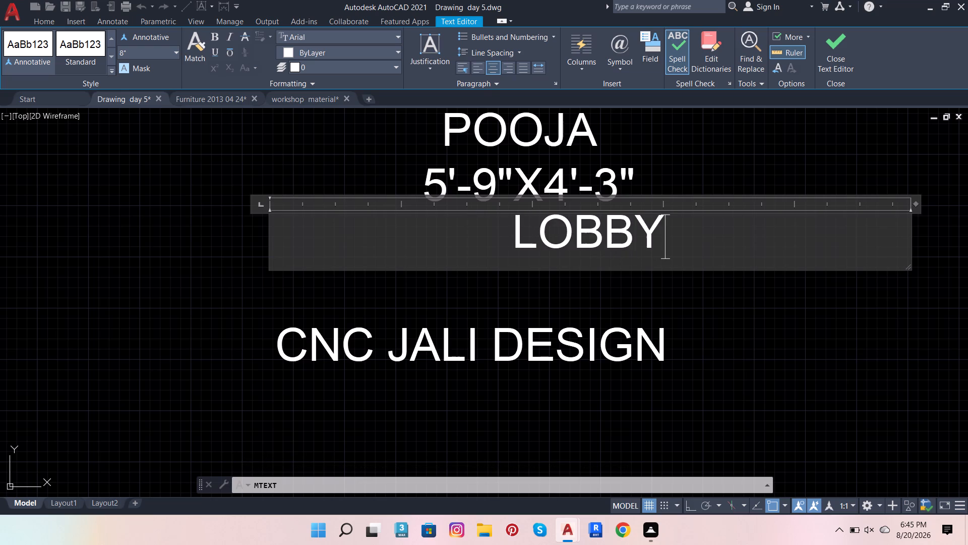
key("shift+Return")
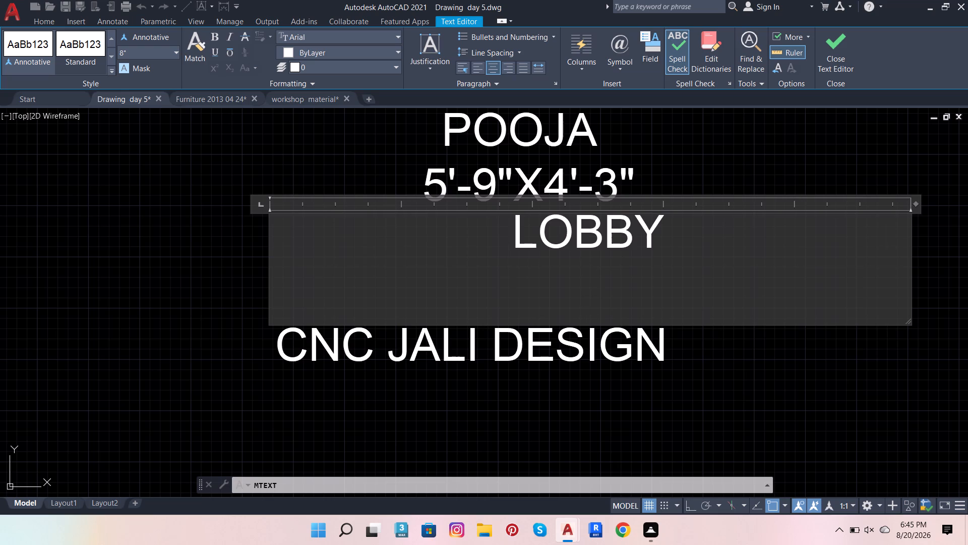
type("20")
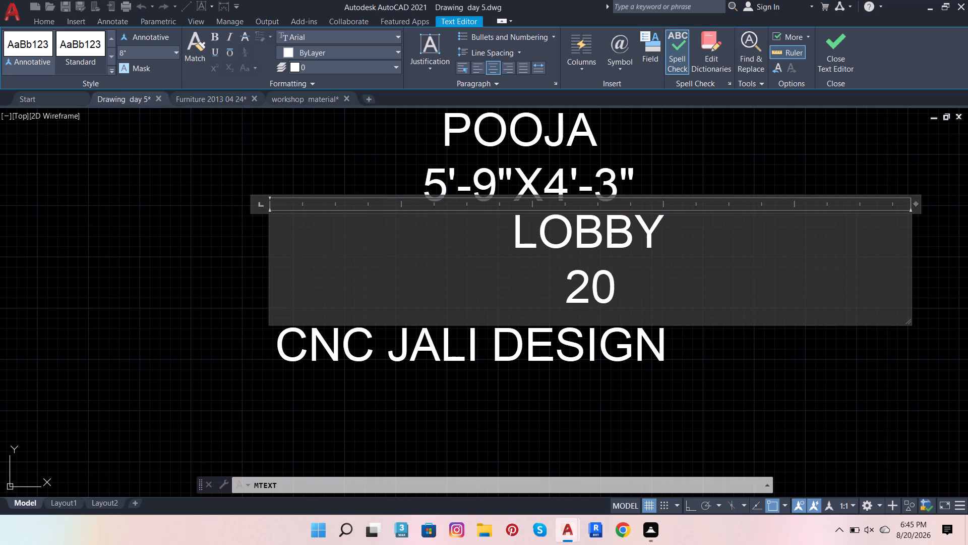
key("apostrophe")
key("minus")
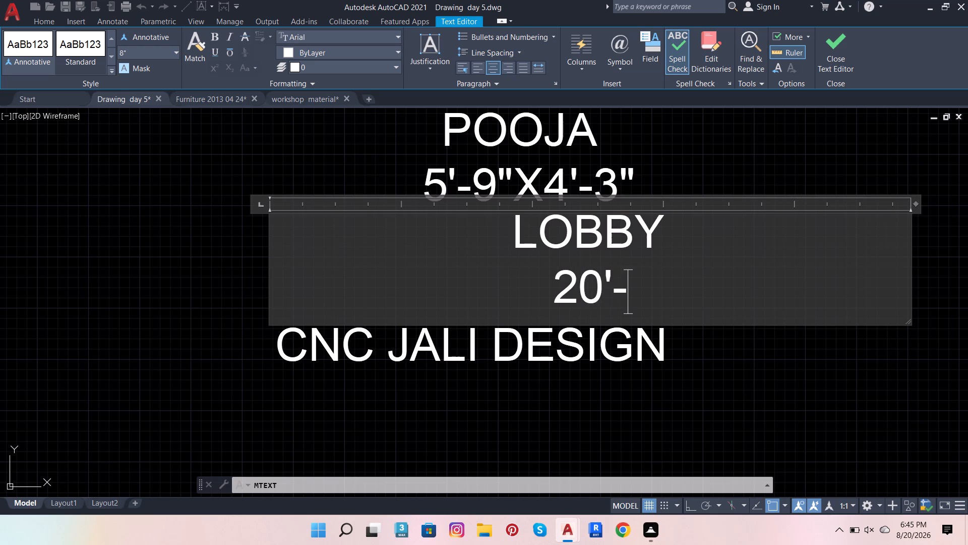
key("0")
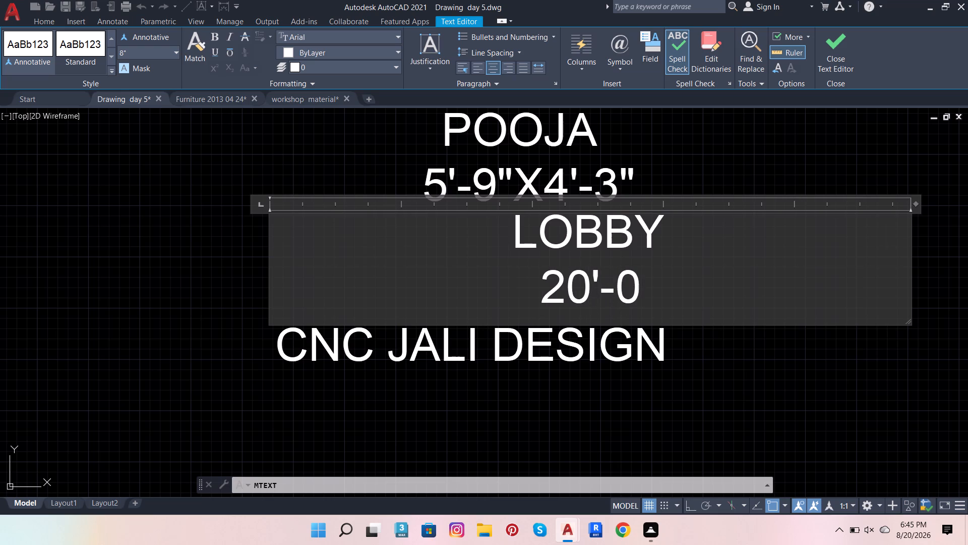
key("shift+quotedbl")
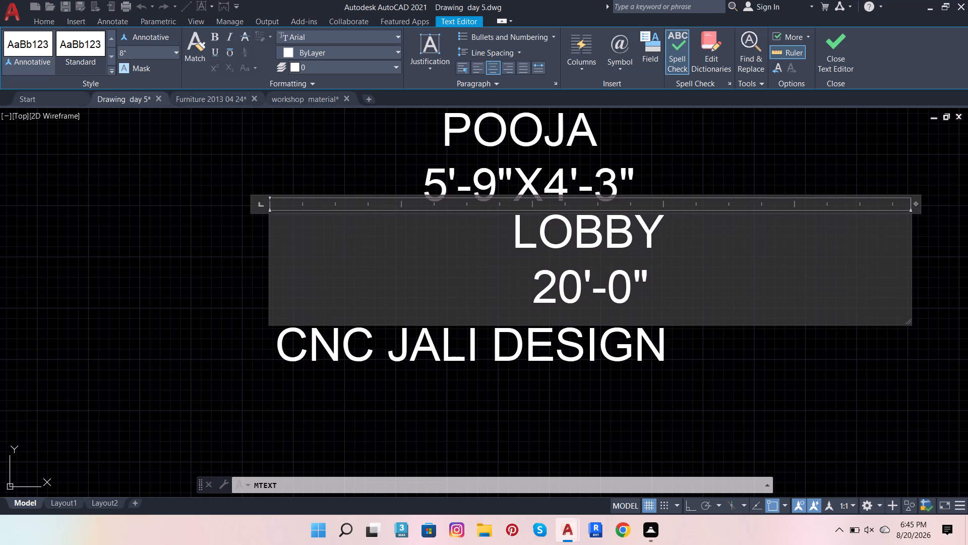
key("x")
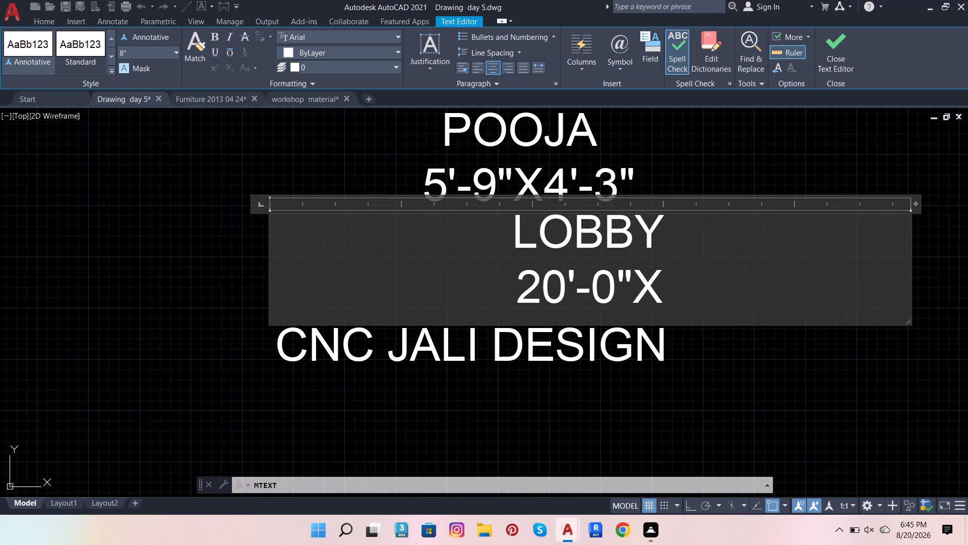
type("14")
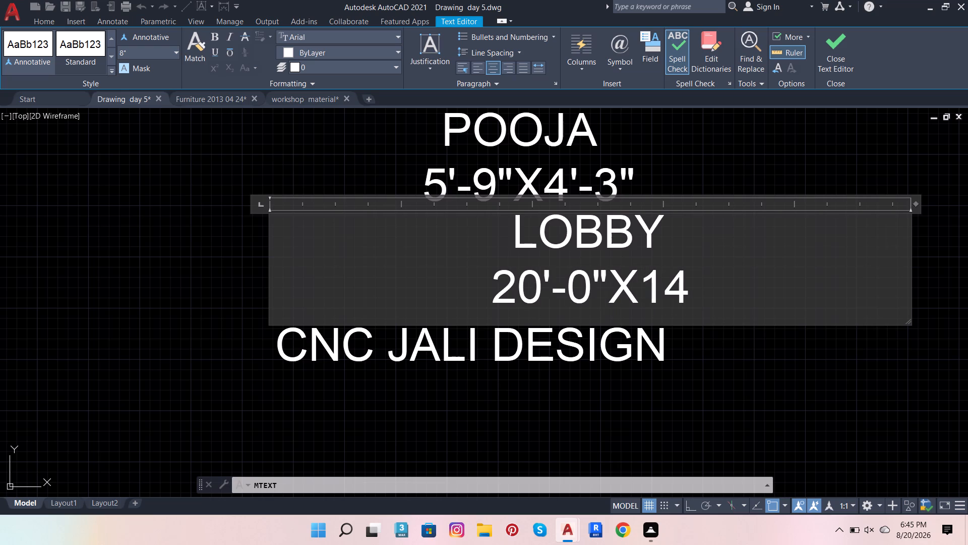
key("apostrophe")
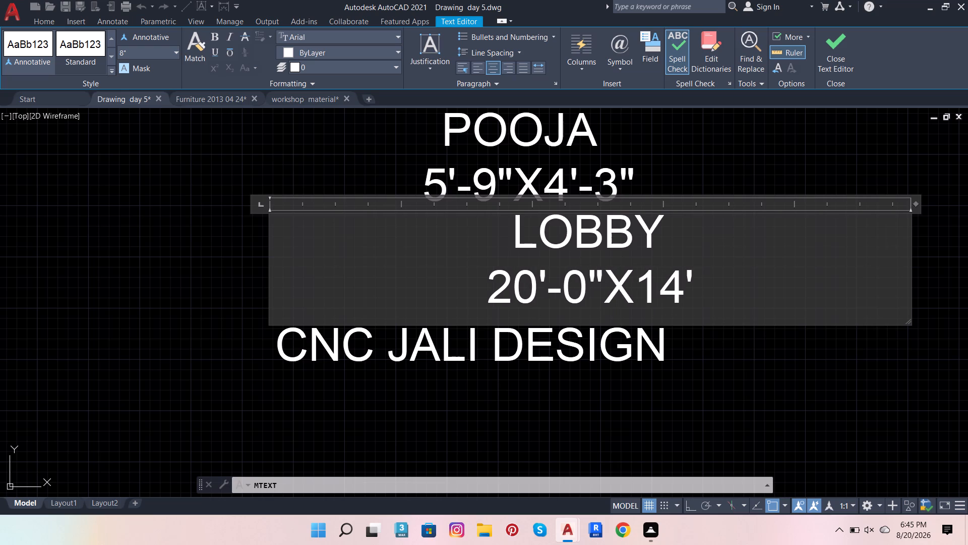
key("minus")
key("6")
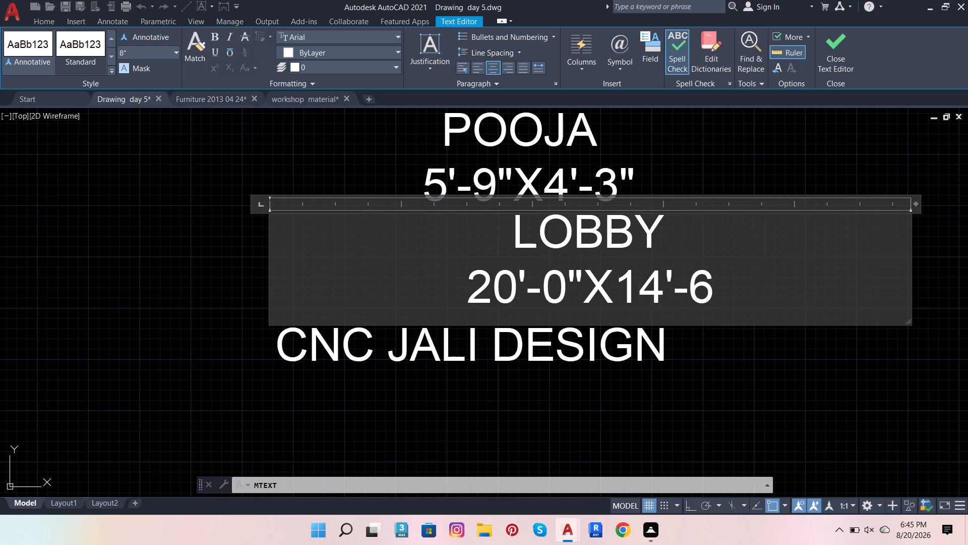
key("shift+quotedbl")
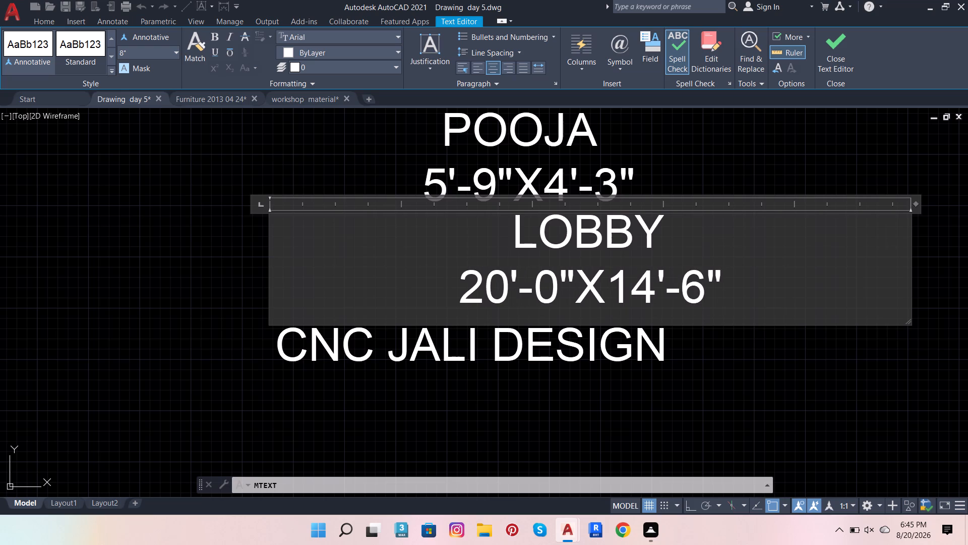
left_click(779, 416)
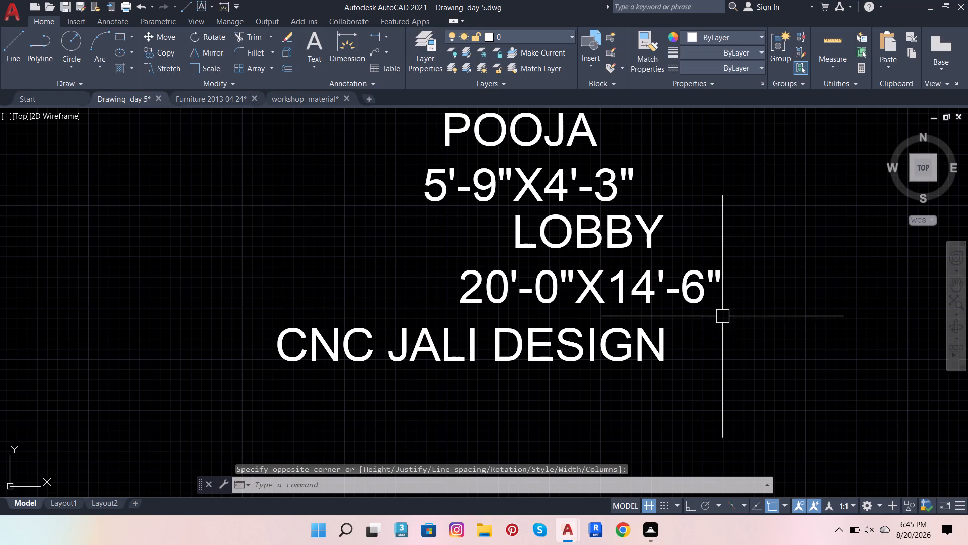
Start a centred multiline text label in the empty space below the LIVING AREA label, with the first line HT. - 11'-6".
scroll(679, 297, "down", 4)
scroll(604, 338, "up", 1)
scroll(614, 321, "down", 2)
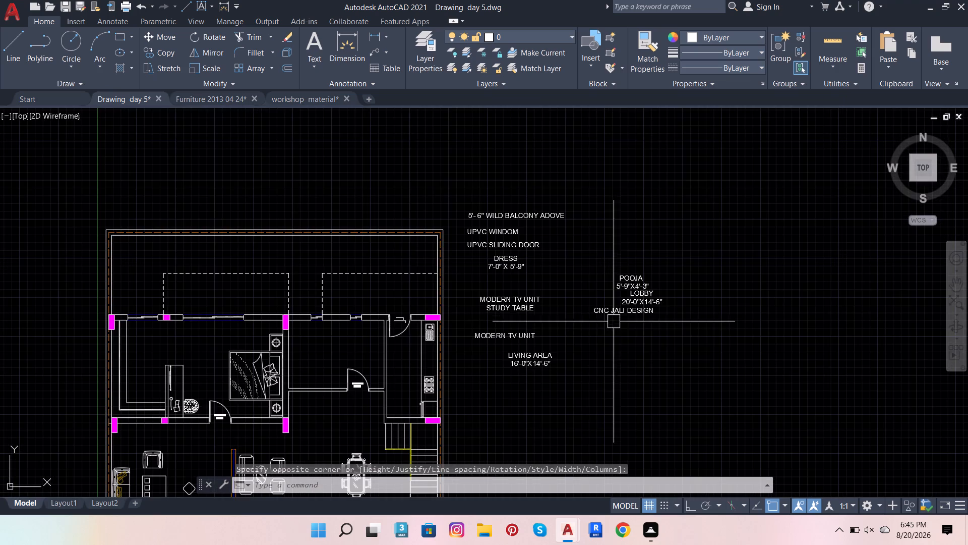
scroll(610, 366, "up", 1)
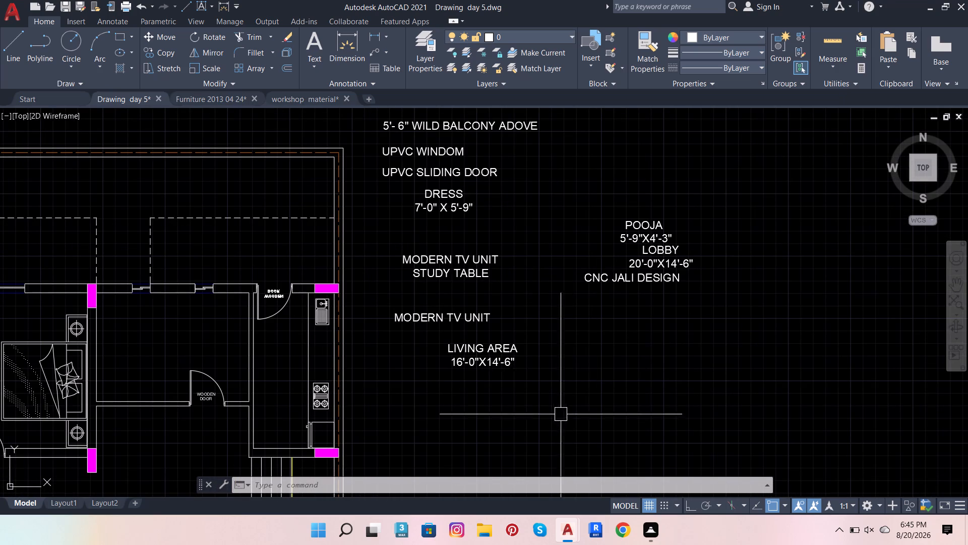
scroll(551, 413, "down", 1)
scroll(392, 373, "up", 2)
scroll(465, 309, "down", 3)
scroll(445, 370, "up", 2)
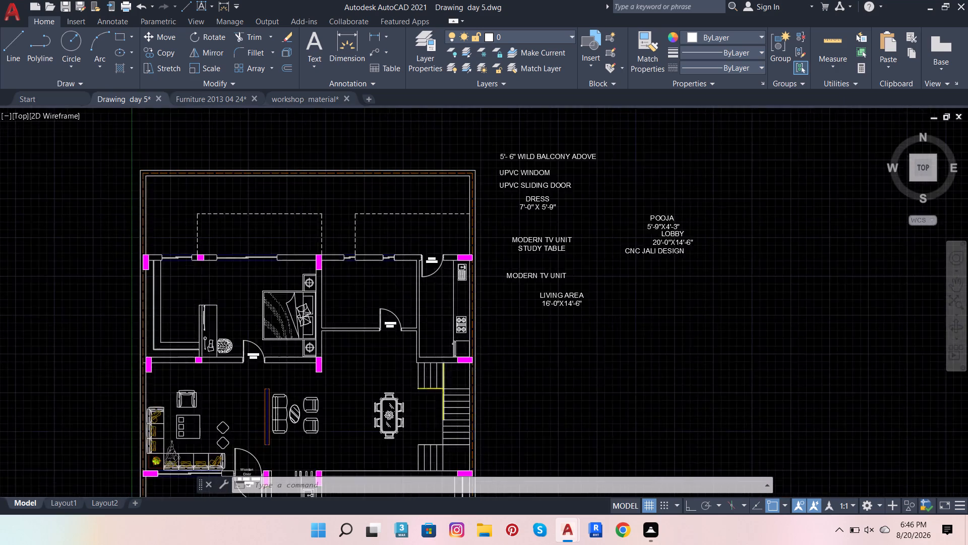
scroll(445, 371, "up", 4)
scroll(476, 337, "down", 2)
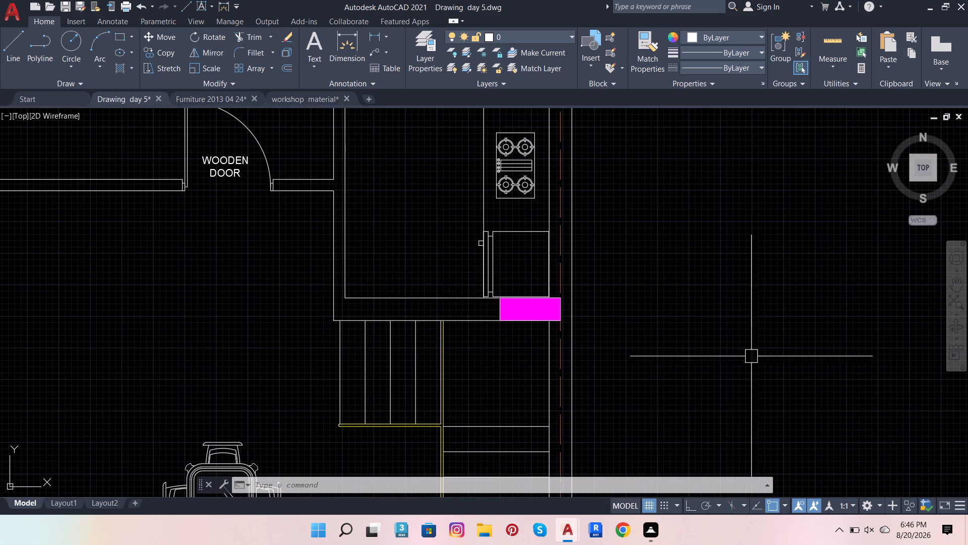
scroll(628, 355, "down", 2)
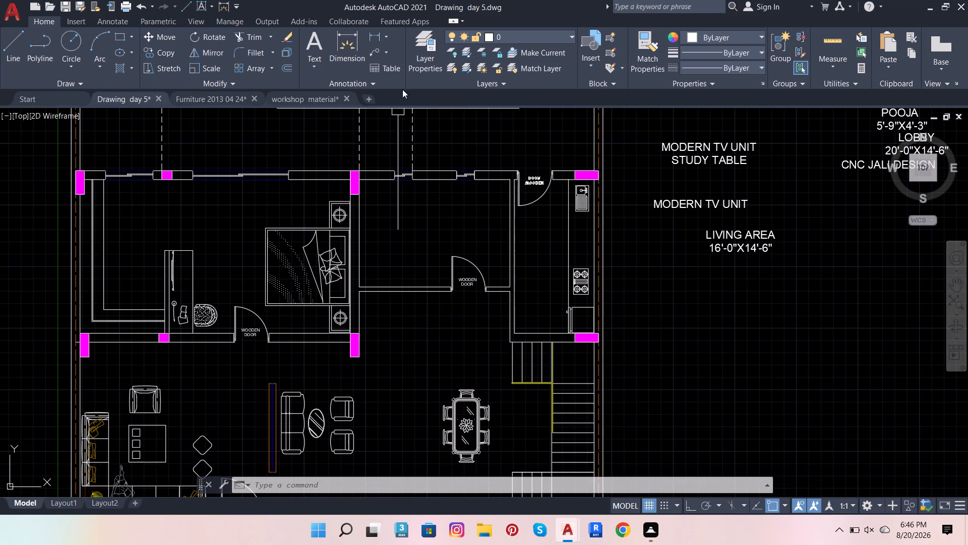
left_click(308, 42)
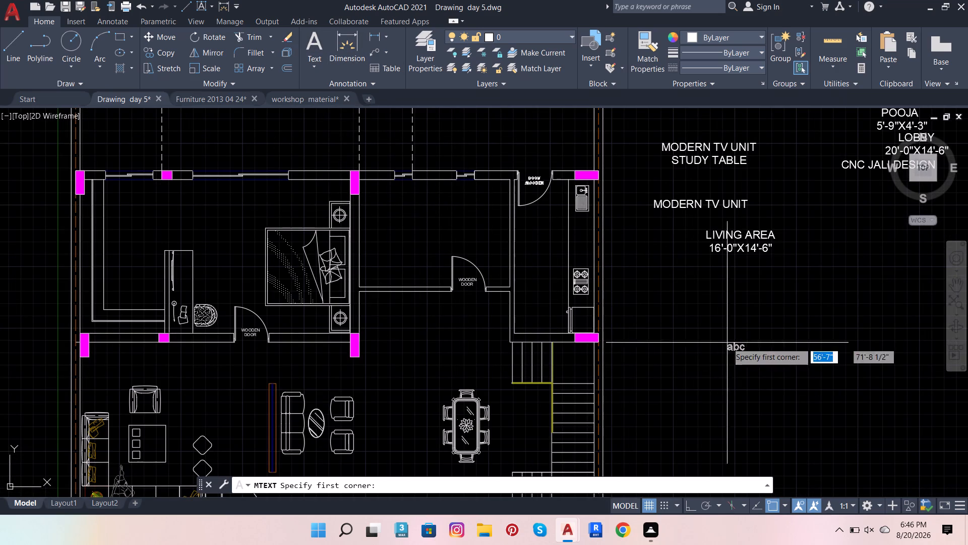
left_click(692, 326)
left_click(818, 412)
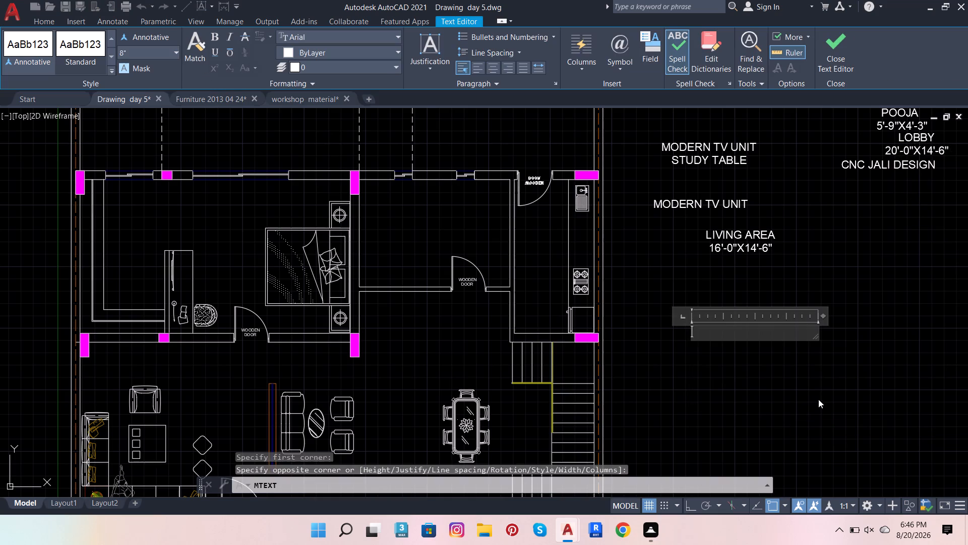
scroll(775, 377, "up", 2)
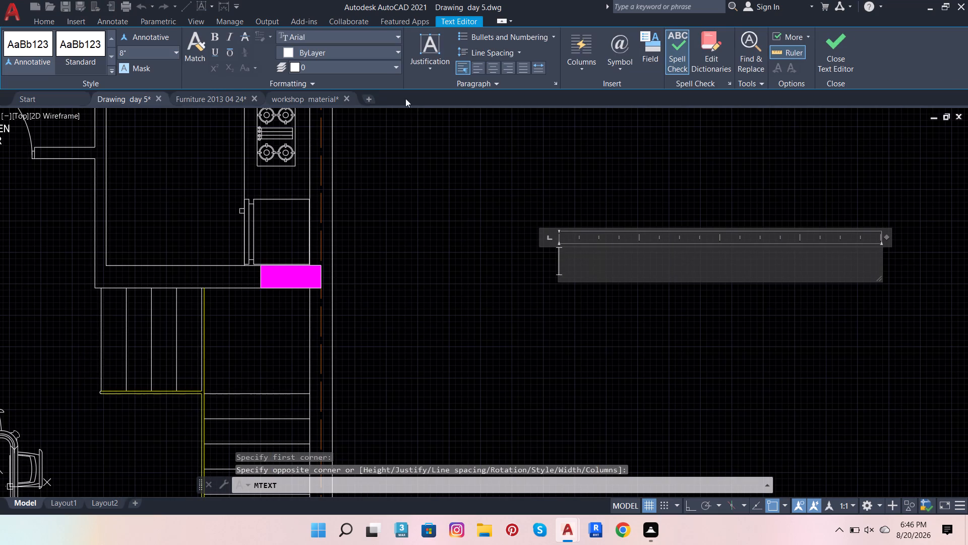
left_click(493, 72)
left_click(666, 269)
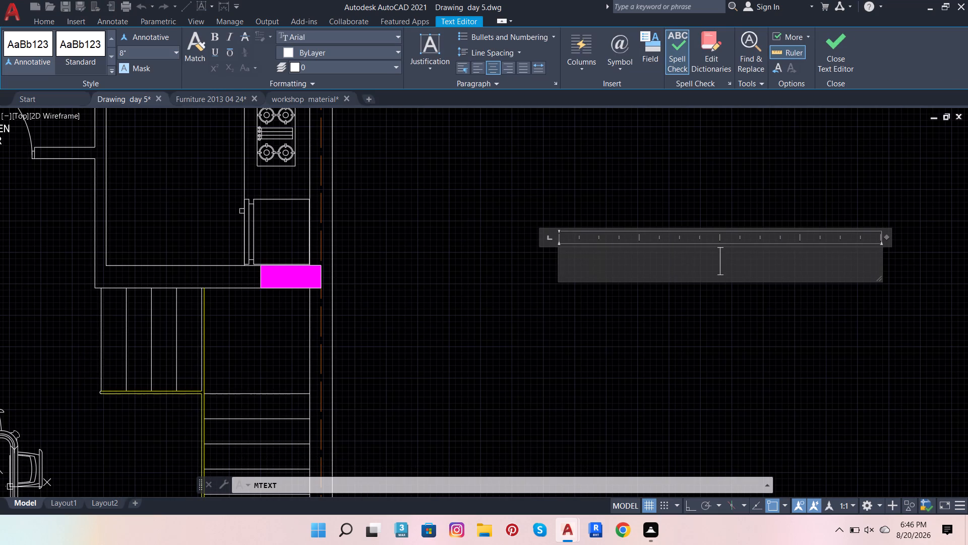
type("HT")
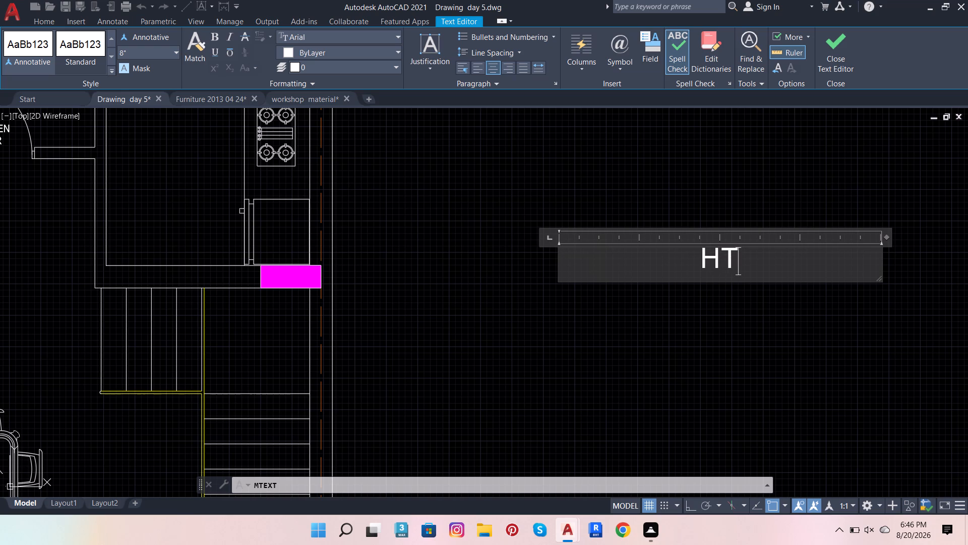
key("period")
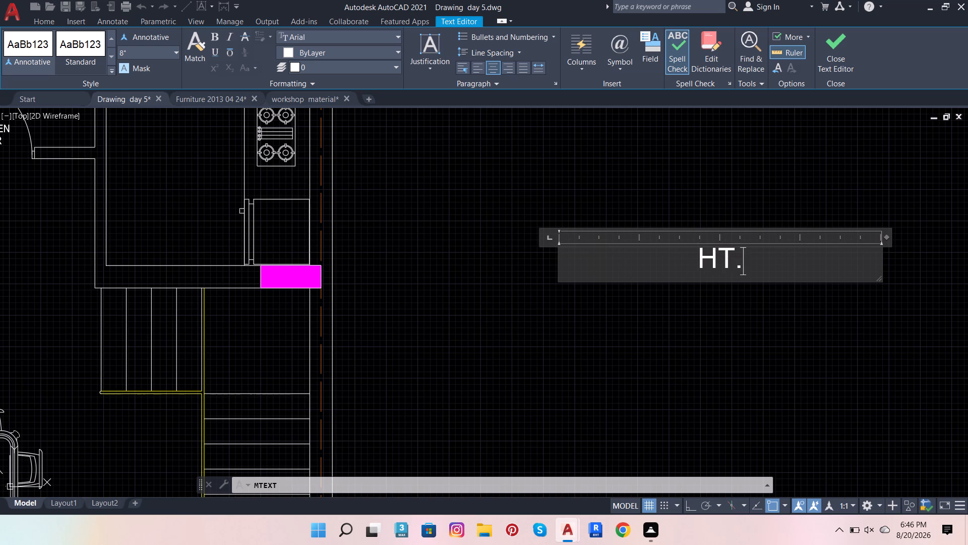
key("space")
key("minus")
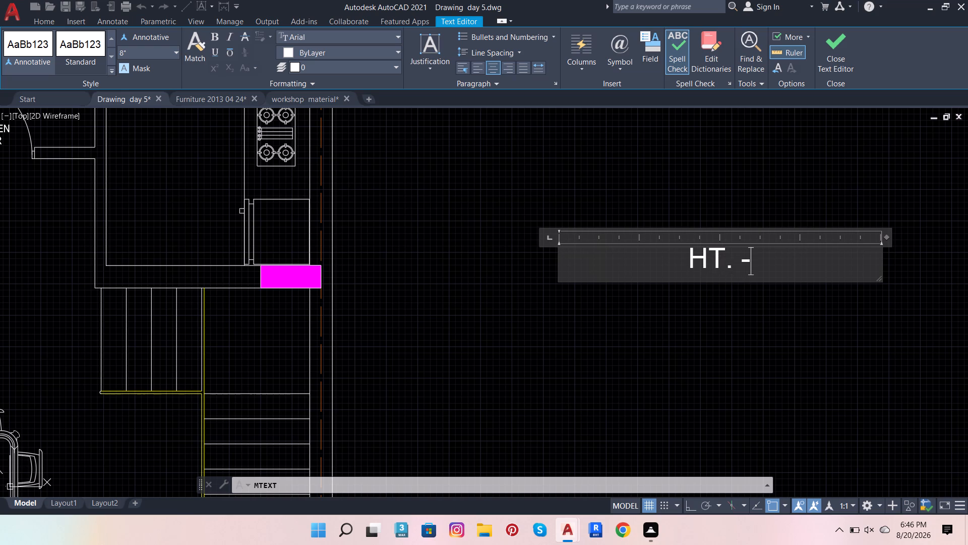
key("space")
type("11")
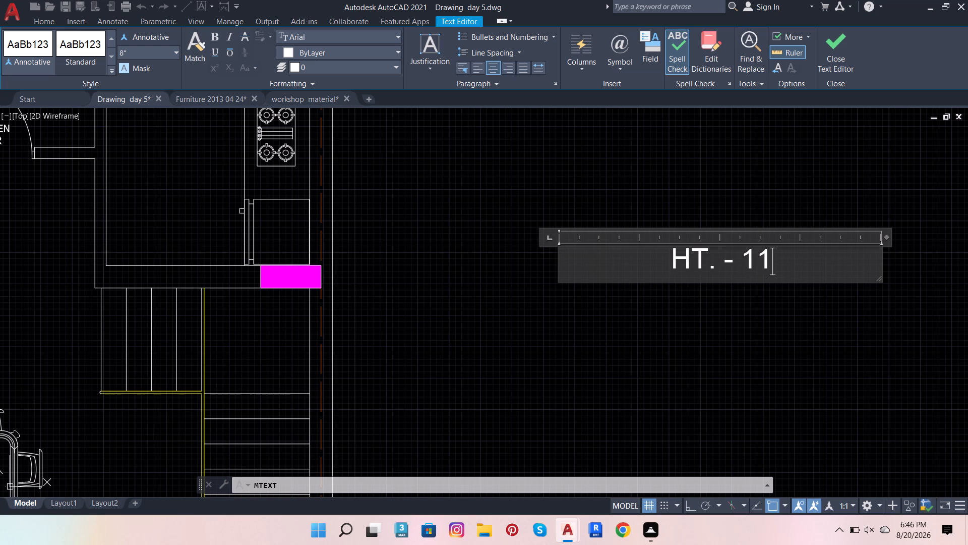
key("apostrophe")
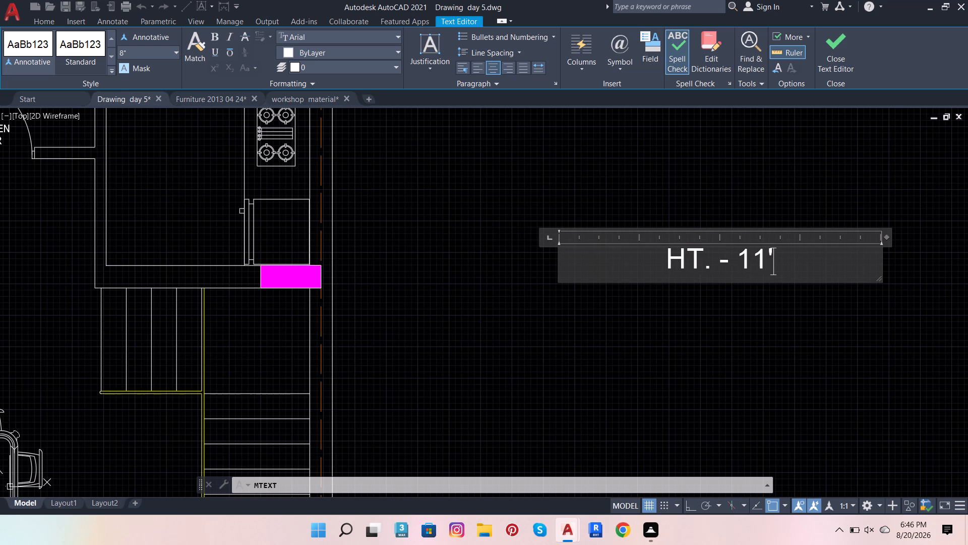
key("minus")
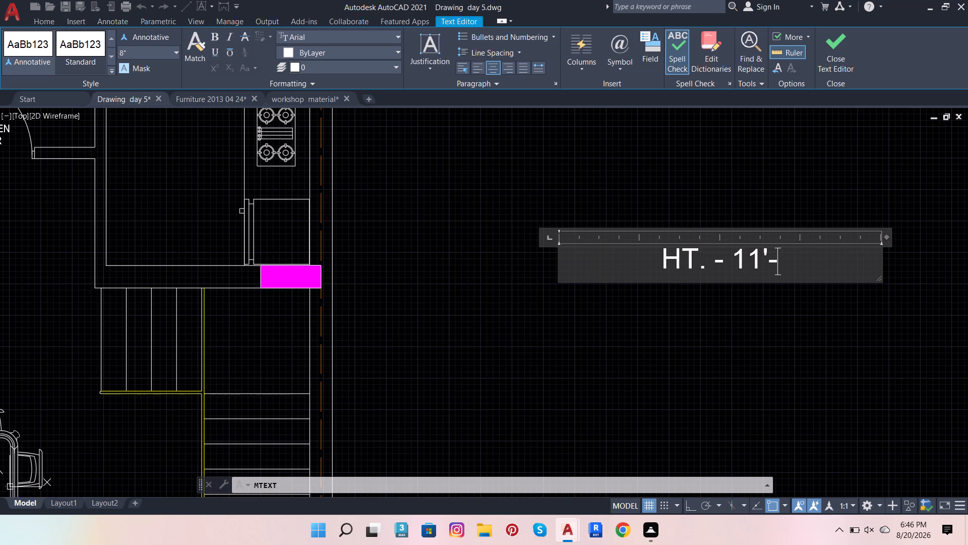
key("6")
key("shift+quotedbl")
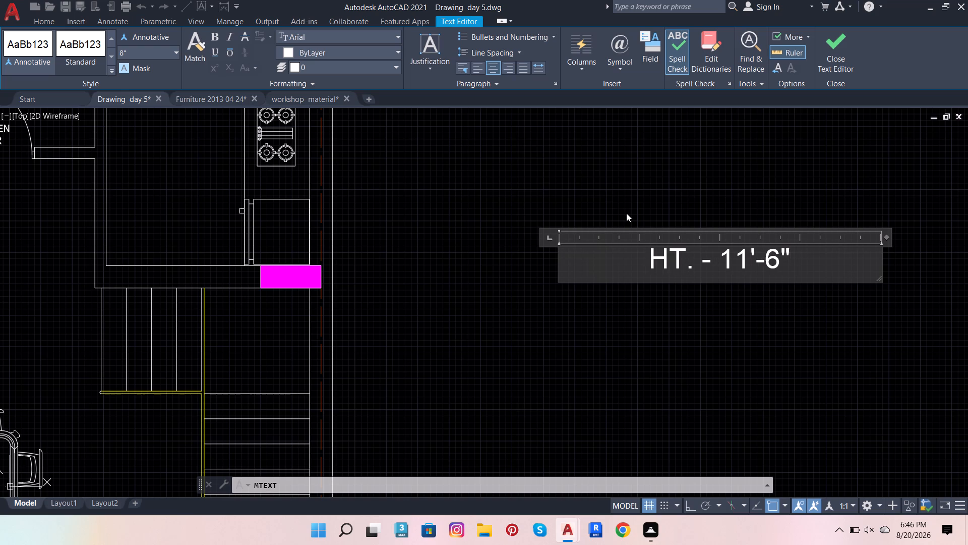
Add a second line reading T - 10" beneath the height line of the new label.
key("shift+Return")
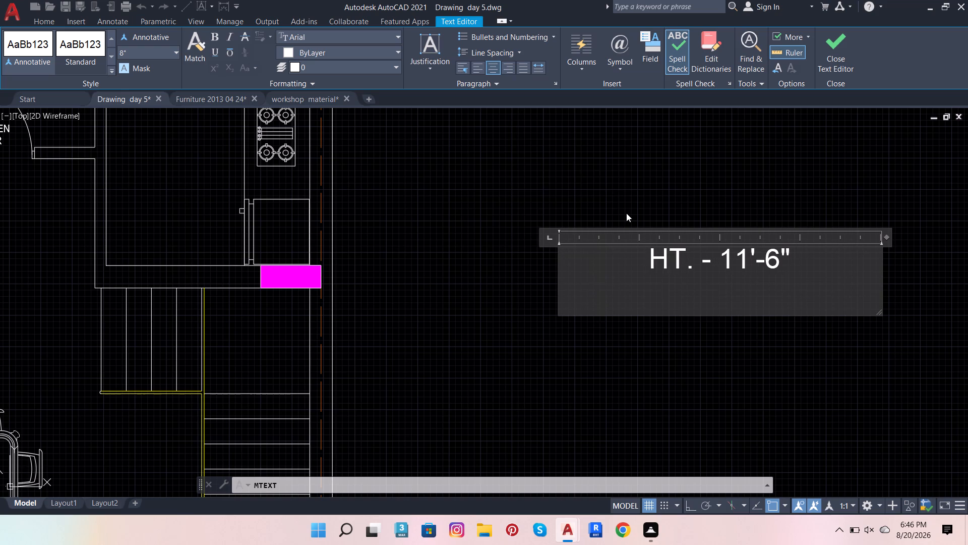
key("t")
key("space")
type("-")
key("space")
type("10")
key("shift+quotedbl")
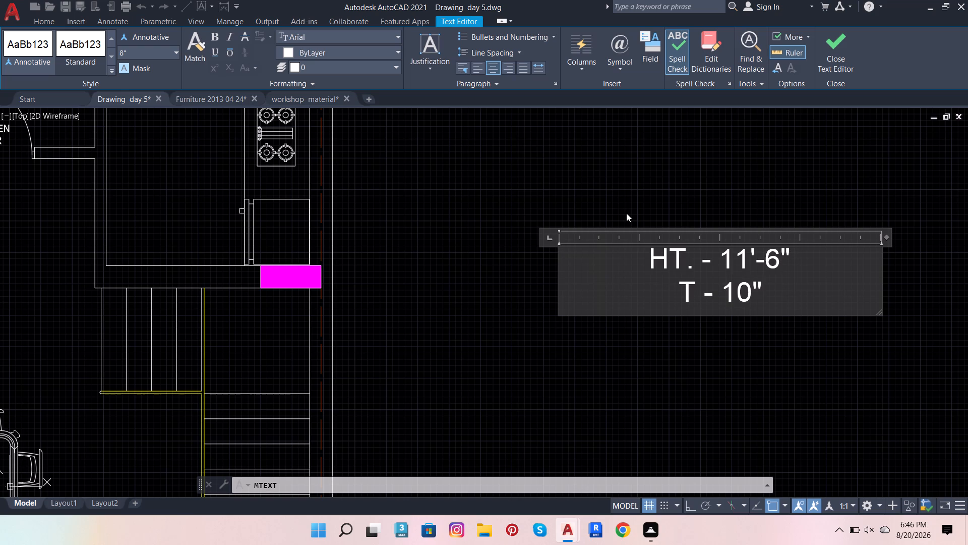
Add a third line reading R - 6.9" beneath the T - 10" line of the label.
key("shift+Return")
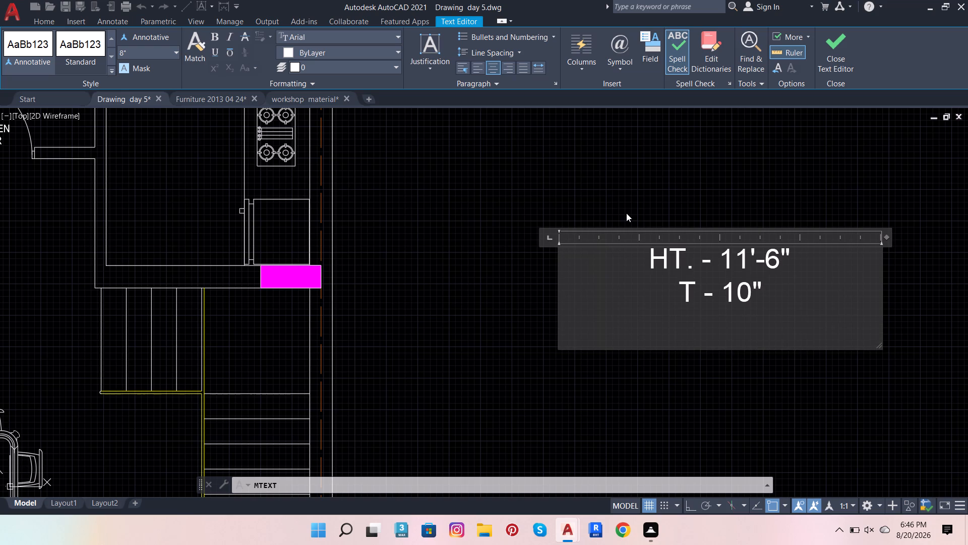
key("r")
key("space")
type("-")
key("space")
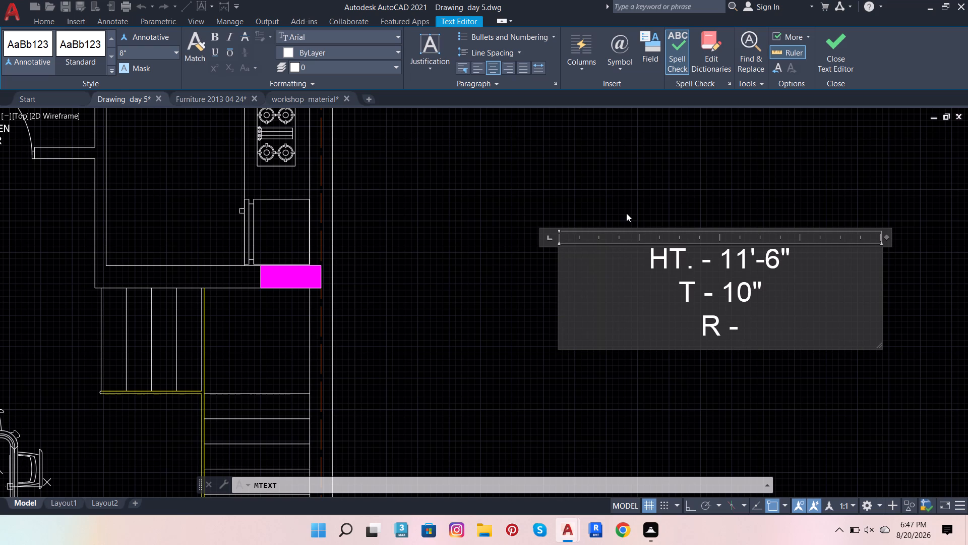
type("6.9")
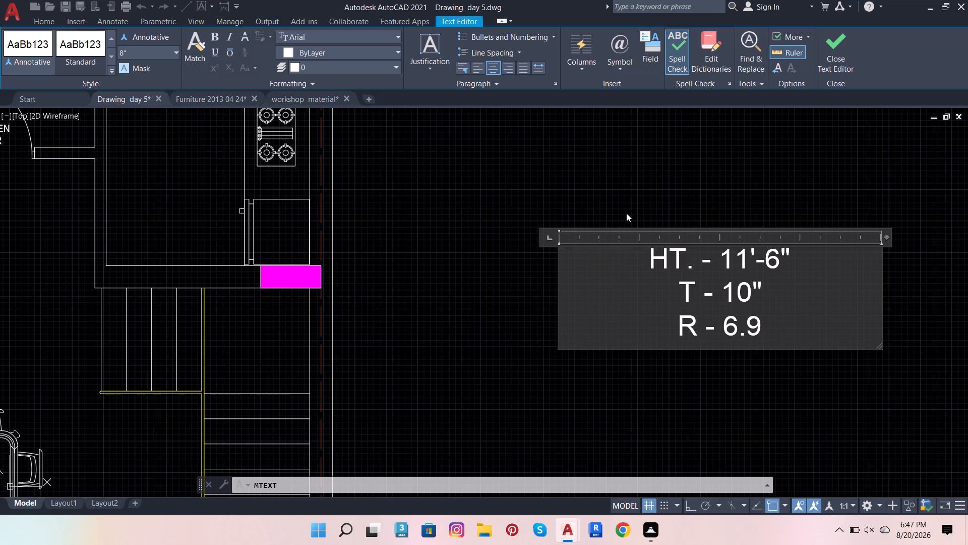
key("shift+quotedbl")
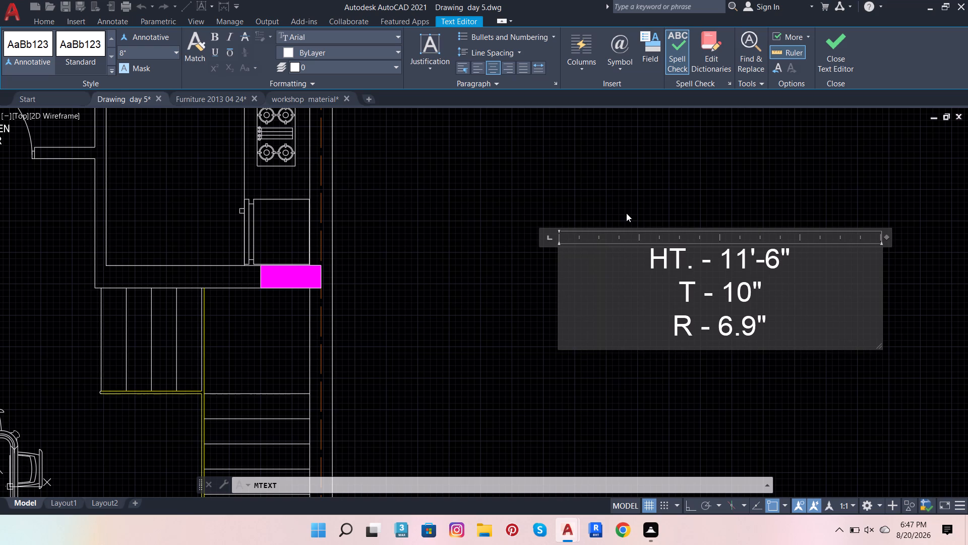
Add a fourth line reading W - 3'6" beneath the R - 6.9" line of the label.
key("shift+Return")
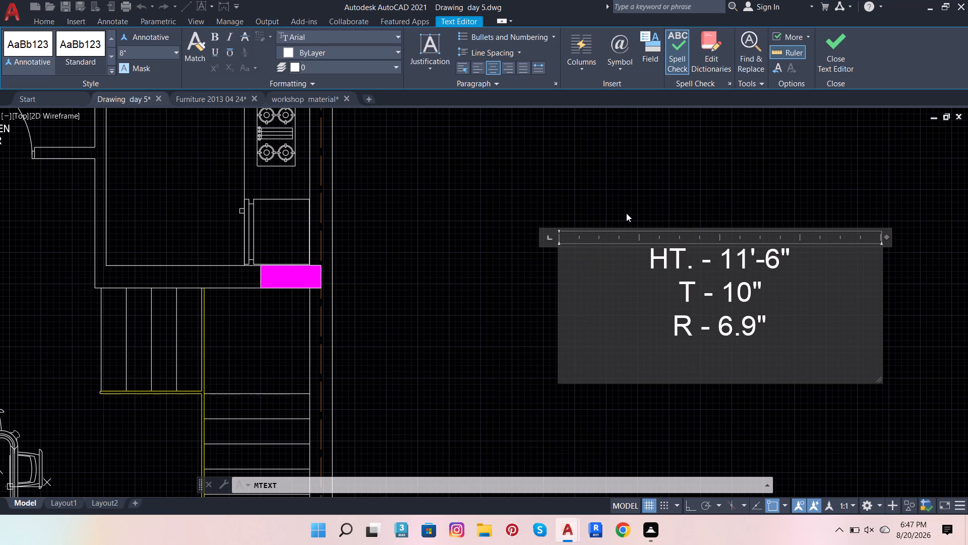
type("W")
key("space")
key("minus")
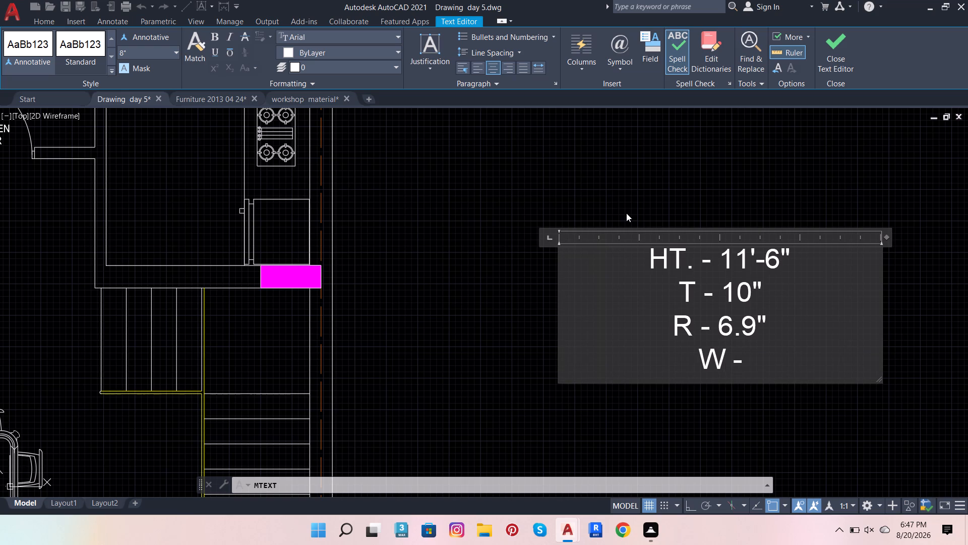
key("space")
type("3'")
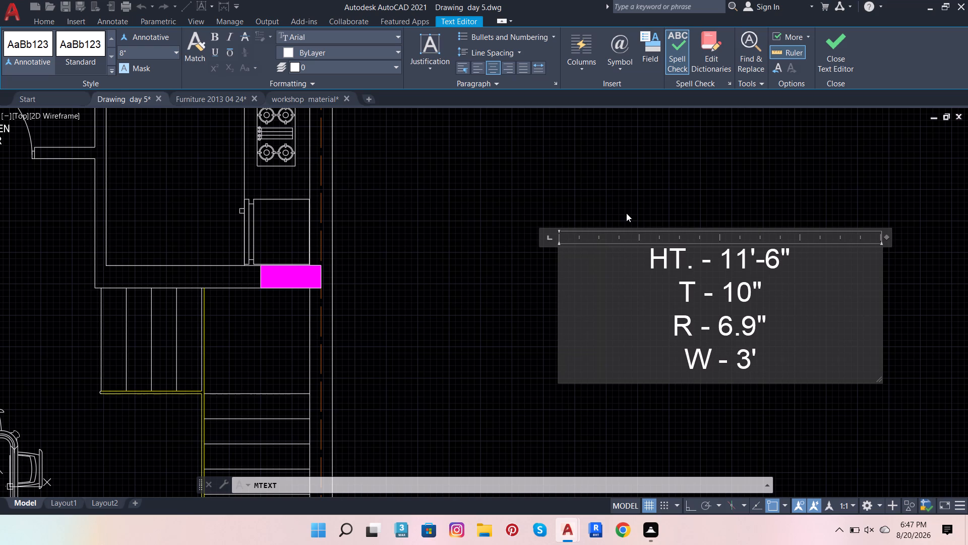
key("6")
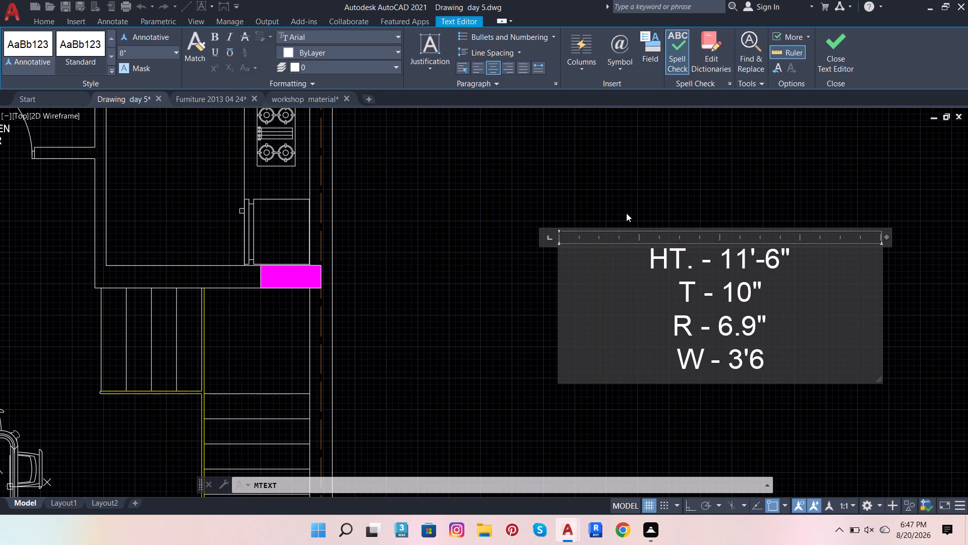
key("shift+quotedbl")
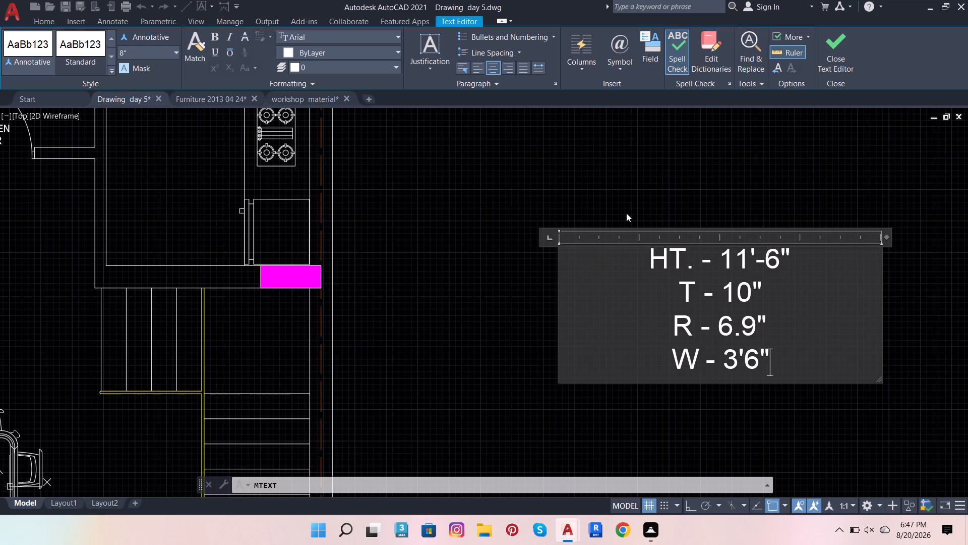
Add a fifth line reading STEPS - 20 beneath the W - 3'6" line and finish the label.
key("shift+Return")
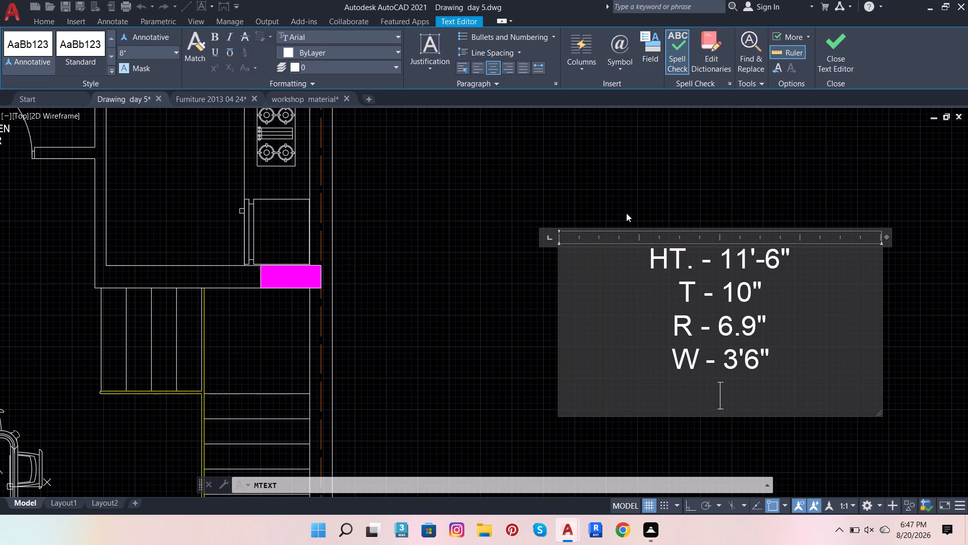
type("ST")
key("e")
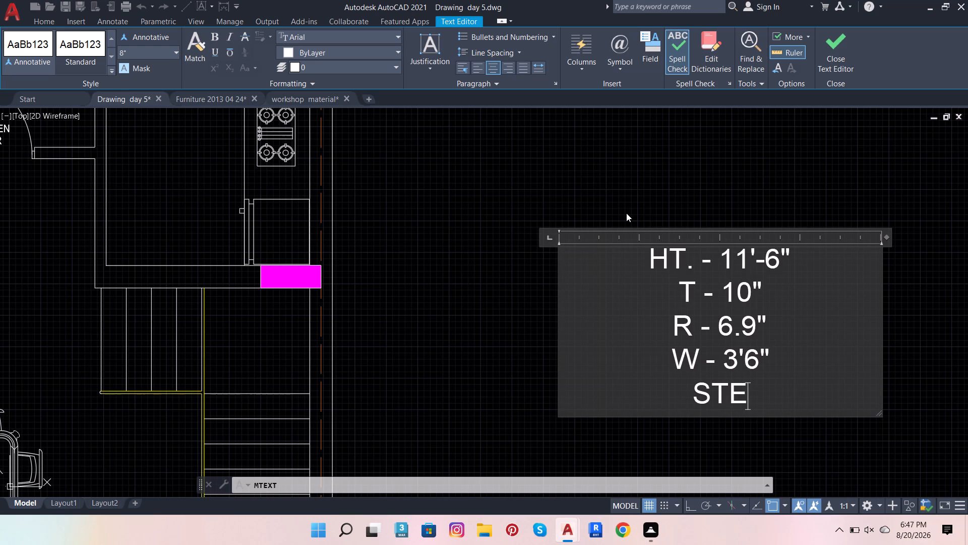
key("p")
key("s")
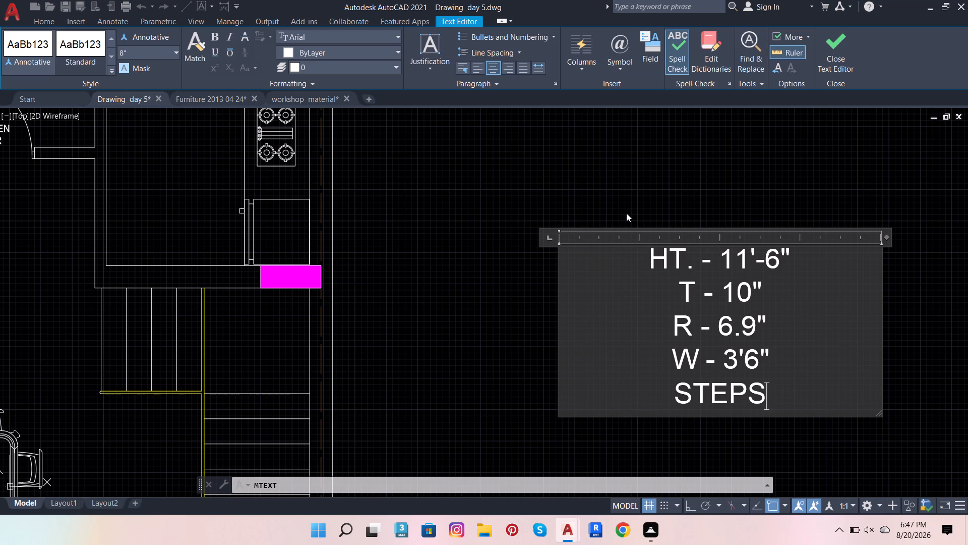
key("space")
type("-")
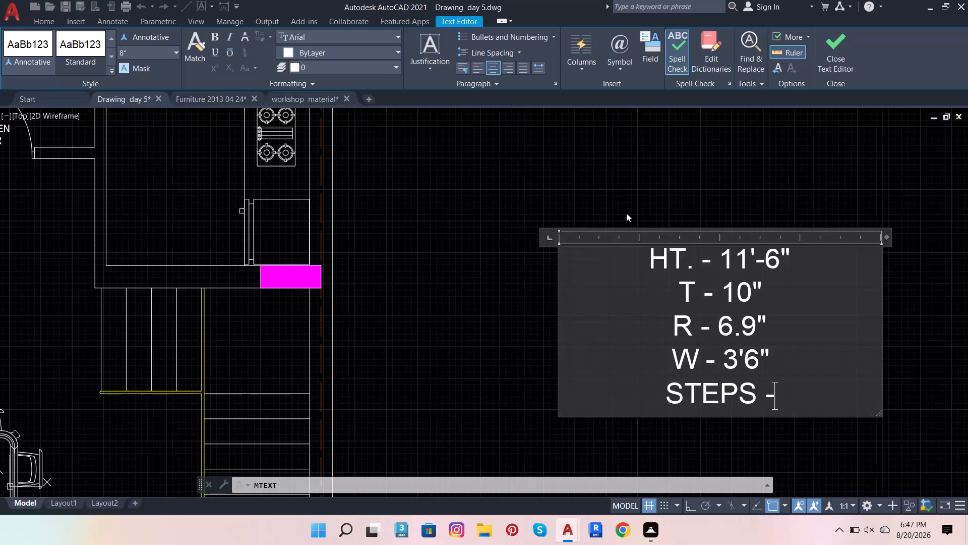
key("space")
type("20")
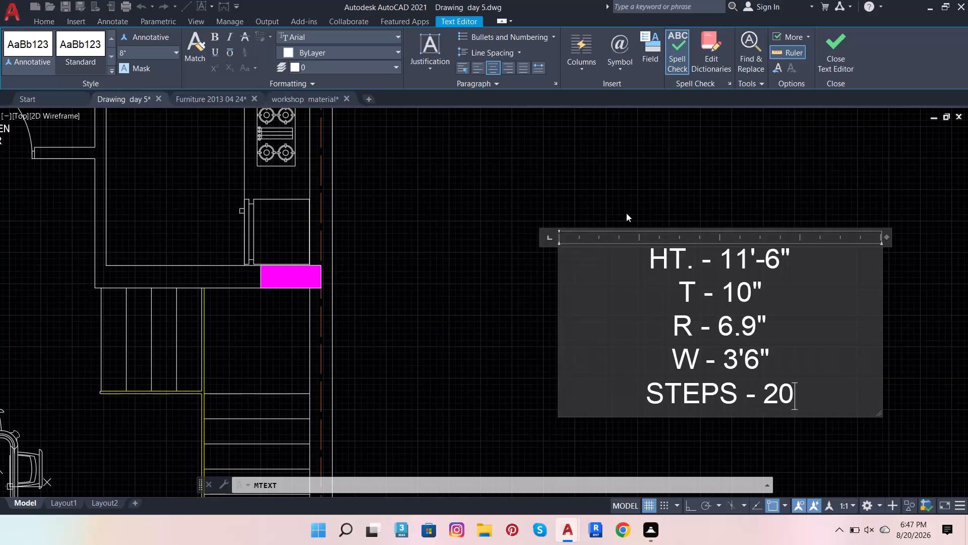
left_click(904, 366)
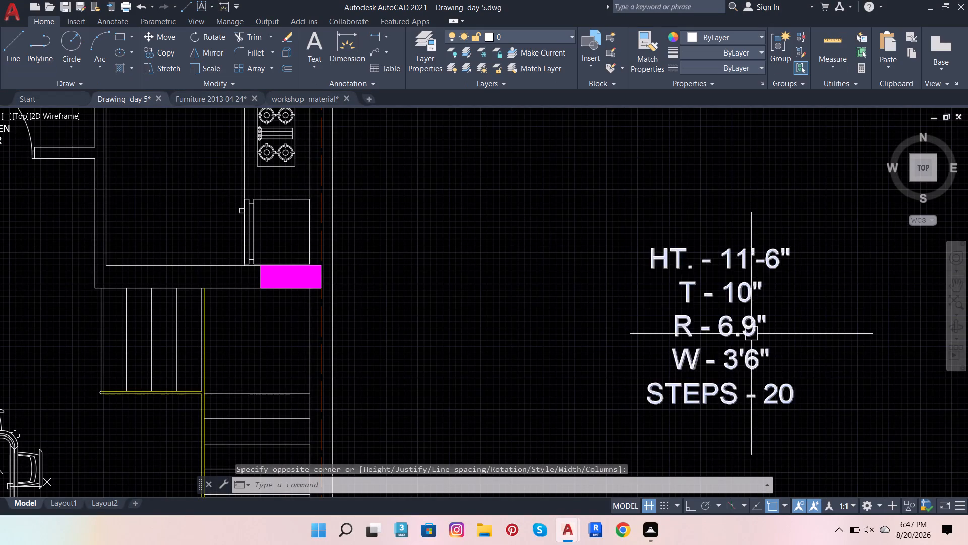
Scale the five-line staircase label down to about half its size.
scroll(746, 334, "down", 1)
left_click(665, 246)
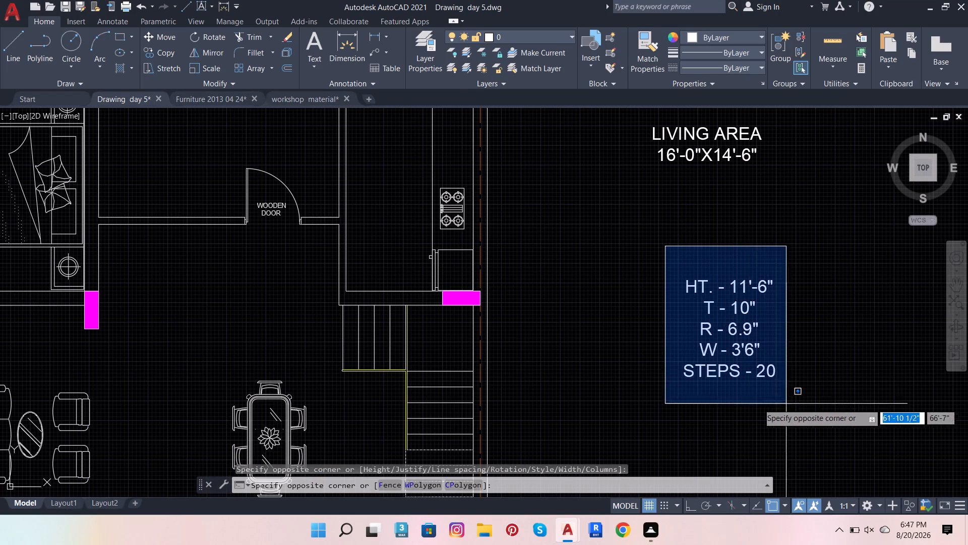
left_click(790, 405)
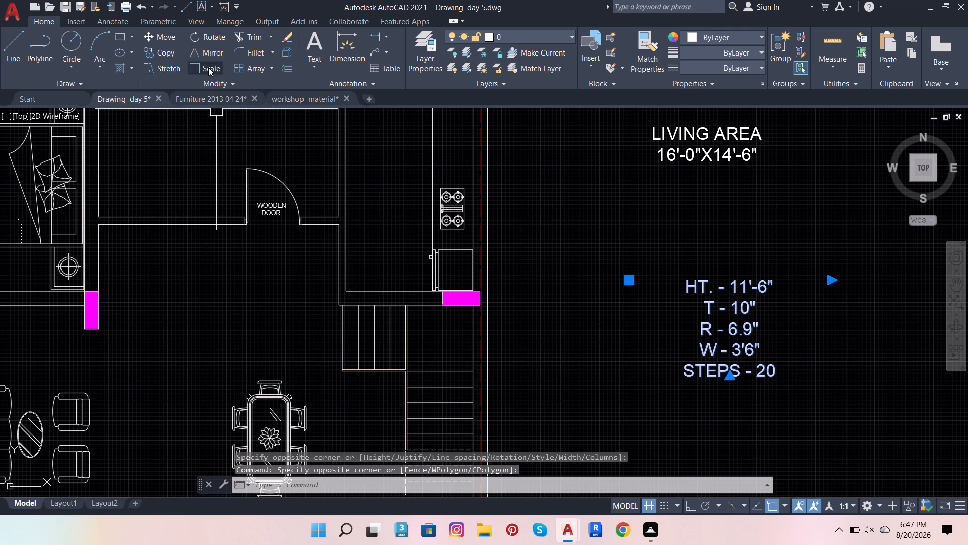
left_click(208, 67)
left_click(617, 377)
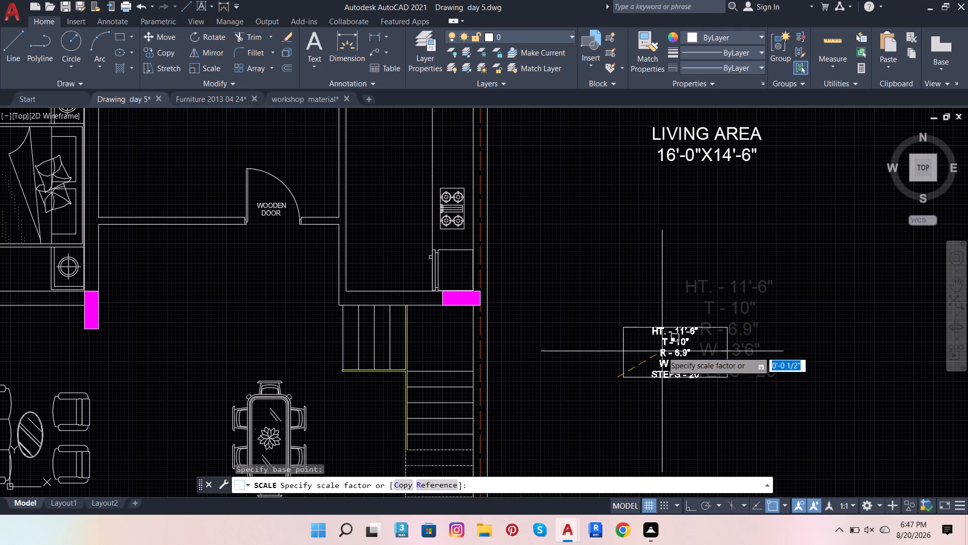
scroll(665, 356, "up", 1)
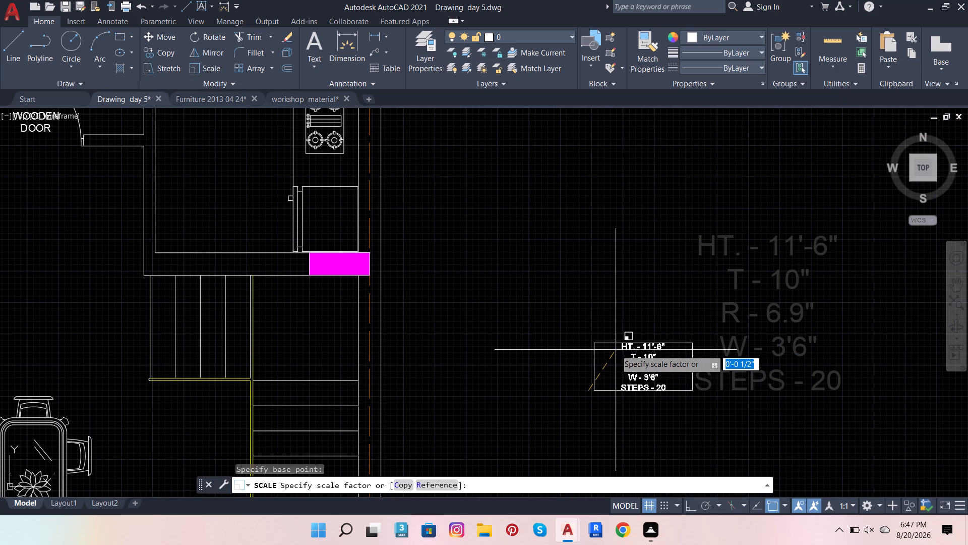
left_click(616, 350)
Draw a rectangular frame around the scaled-down staircase label.
scroll(644, 354, "up", 2)
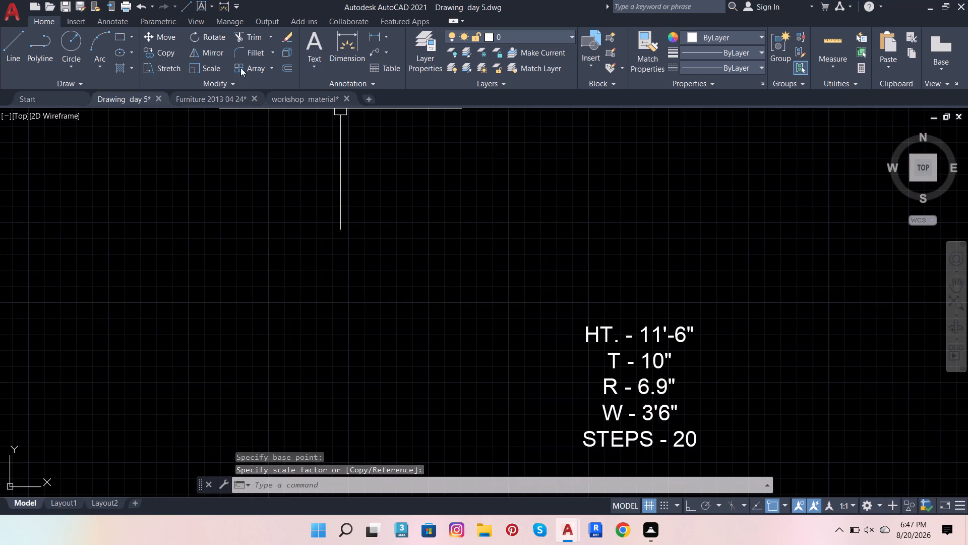
left_click(118, 39)
scroll(524, 205, "down", 1)
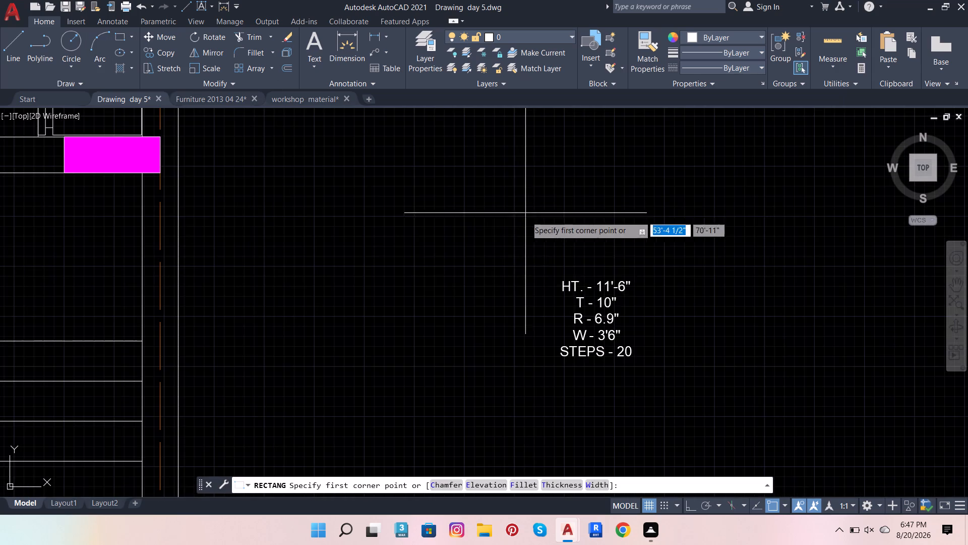
left_click(539, 267)
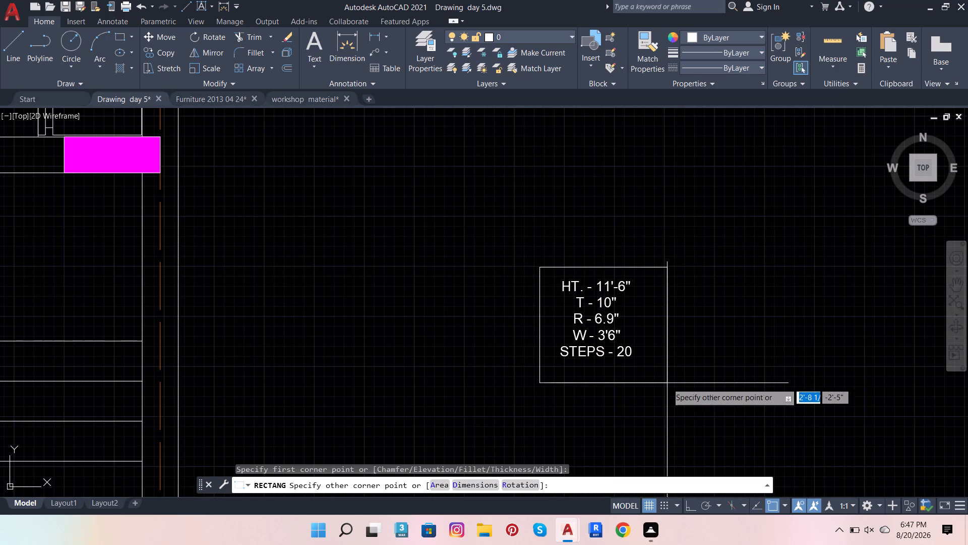
left_click(653, 371)
Move the staircase label together with its frame onto the stair landing beneath the kitchen's magenta column.
left_click(495, 215)
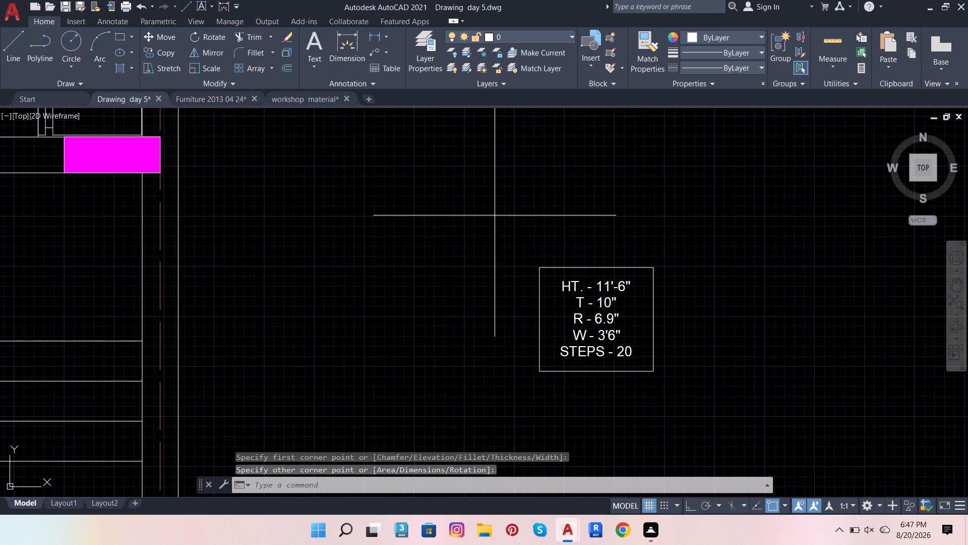
left_click(712, 425)
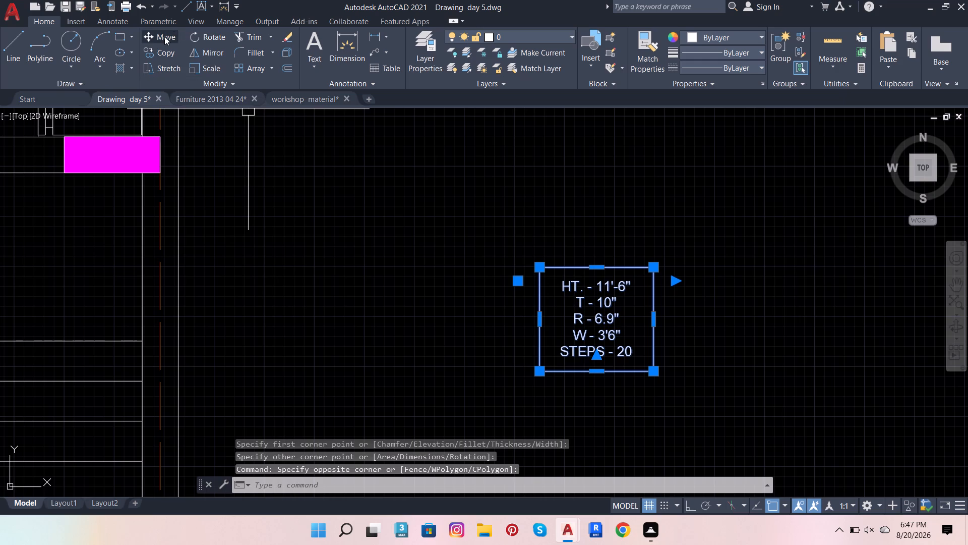
left_click(164, 36)
left_click(536, 268)
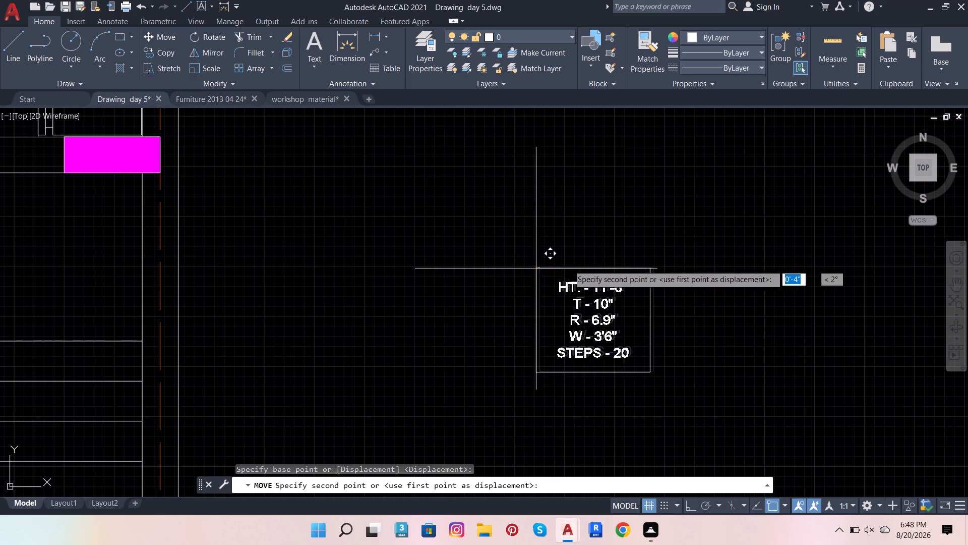
scroll(667, 260, "down", 2)
scroll(422, 258, "up", 2)
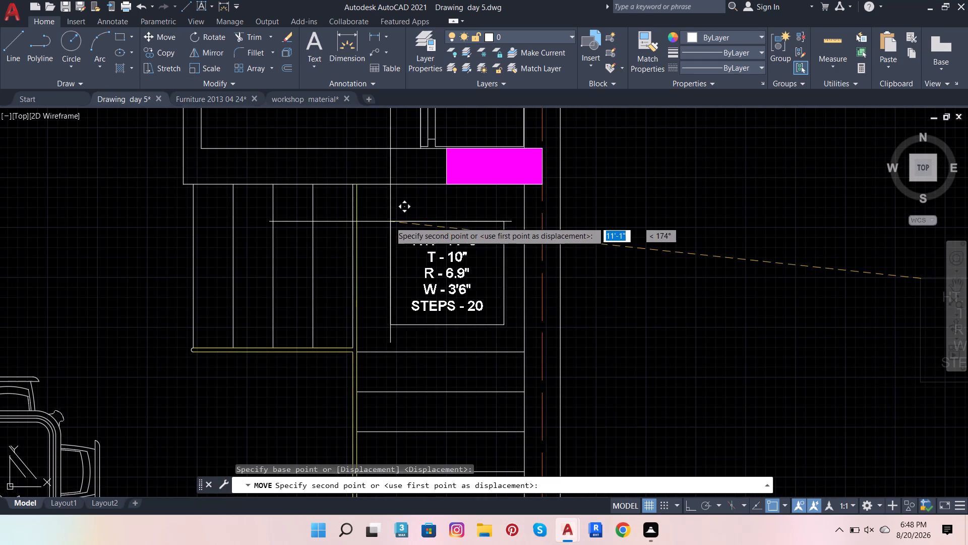
left_click(379, 211)
Add the text label Lvl. +3'-0" between the sofa set and the dining table, with its text box widened to fit one line.
scroll(613, 283, "down", 2)
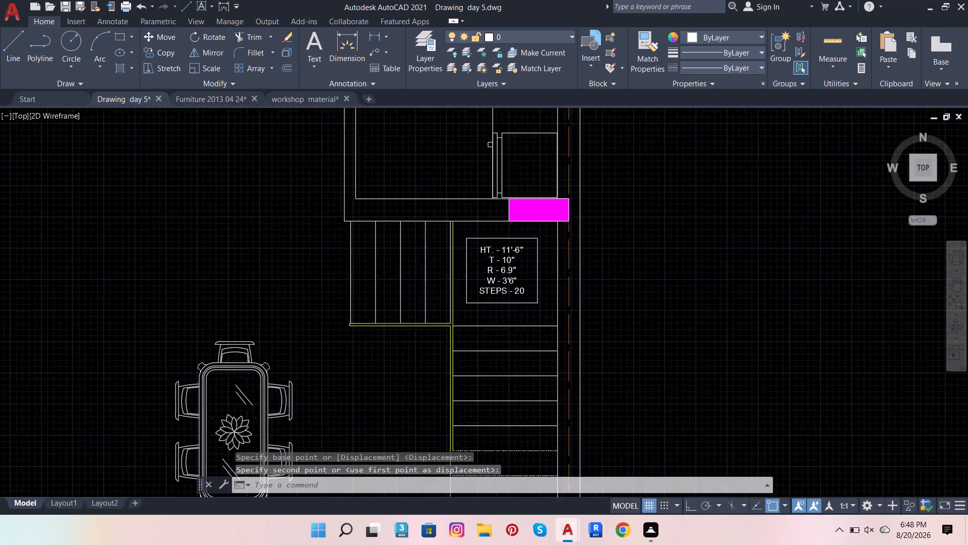
scroll(613, 283, "down", 1)
scroll(533, 287, "down", 1)
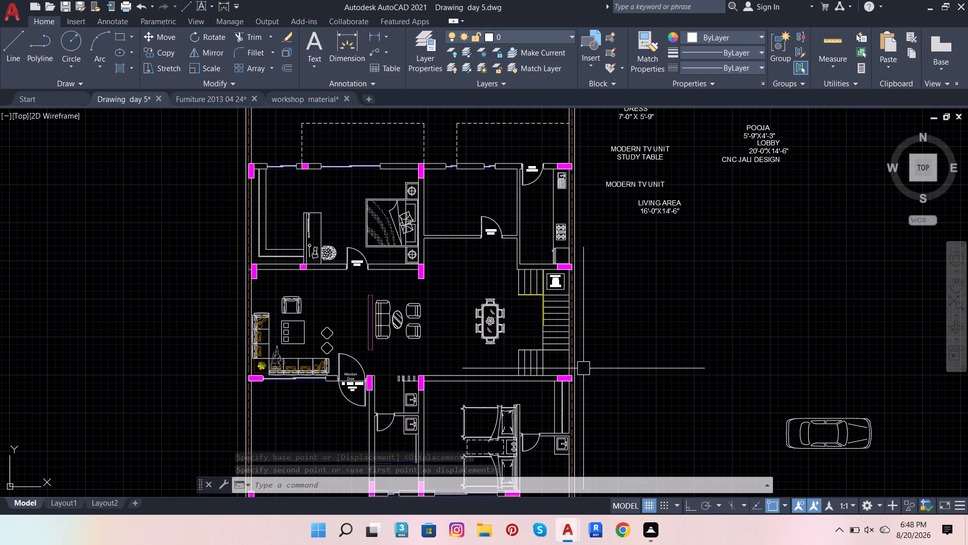
scroll(455, 332, "up", 2)
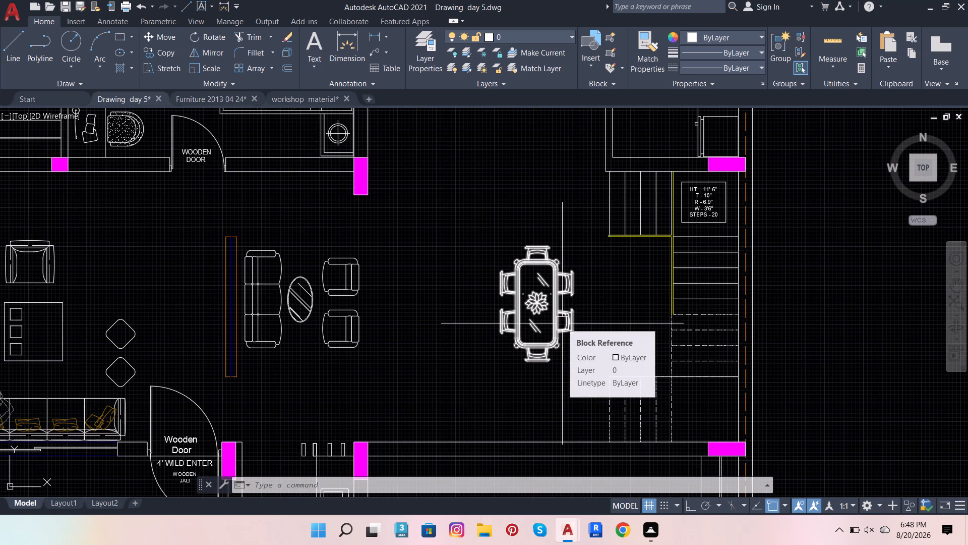
scroll(429, 312, "down", 1)
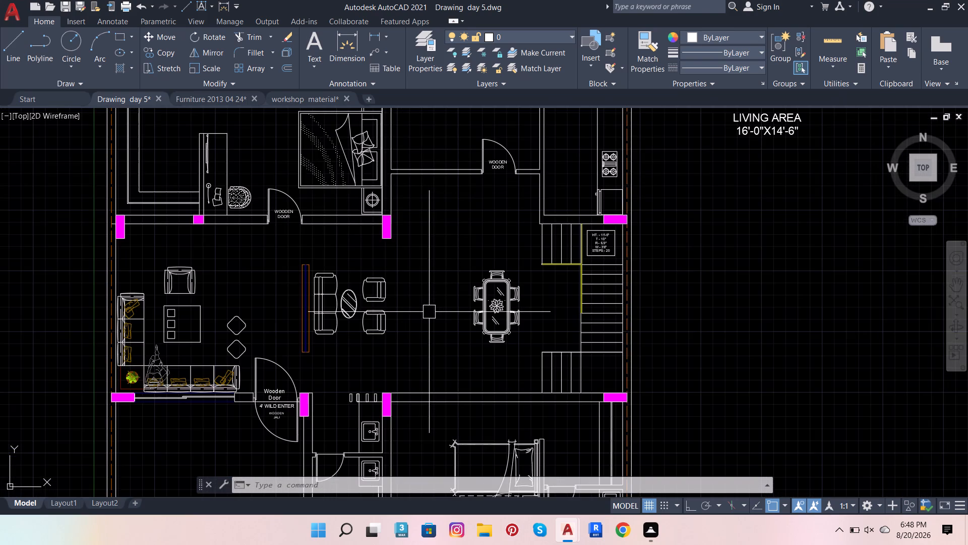
scroll(430, 312, "up", 1)
left_click(321, 45)
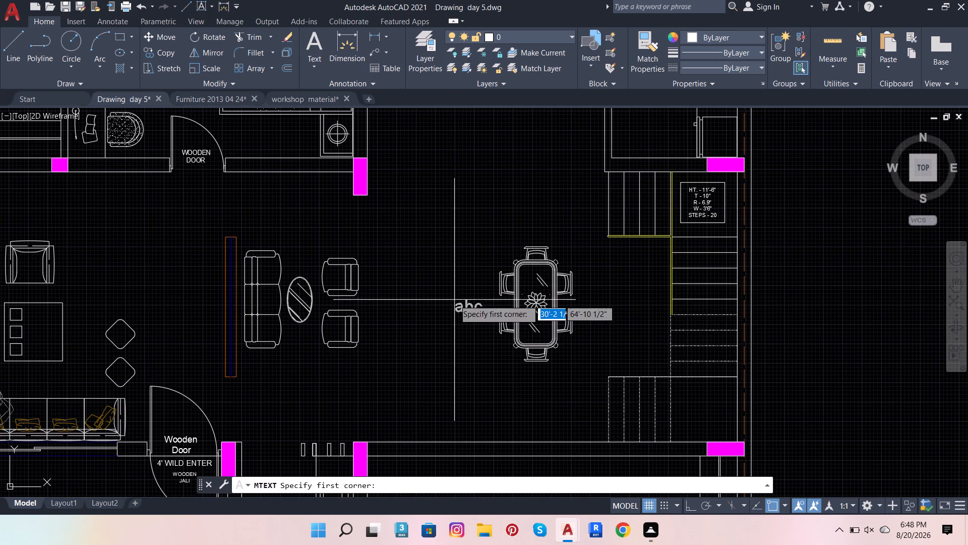
left_click(438, 341)
left_click(497, 405)
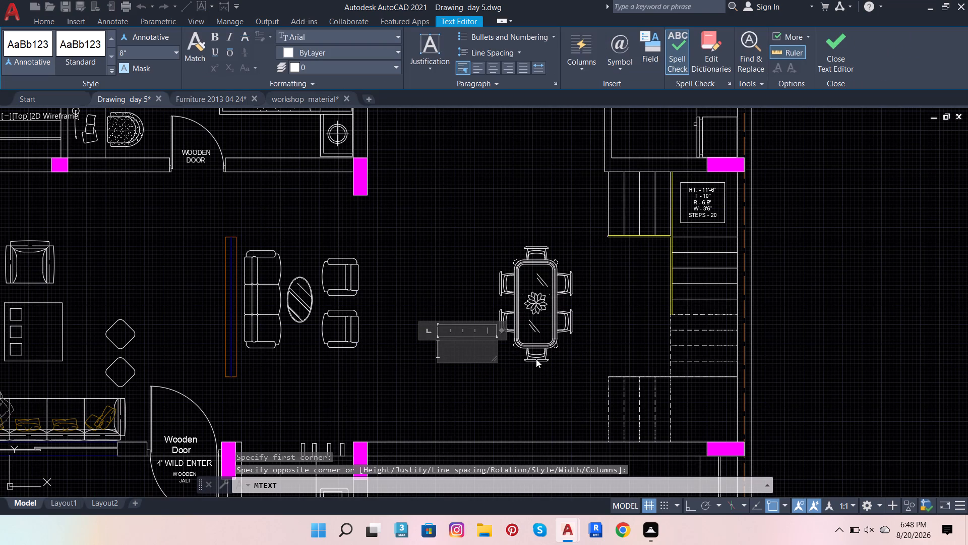
key("l")
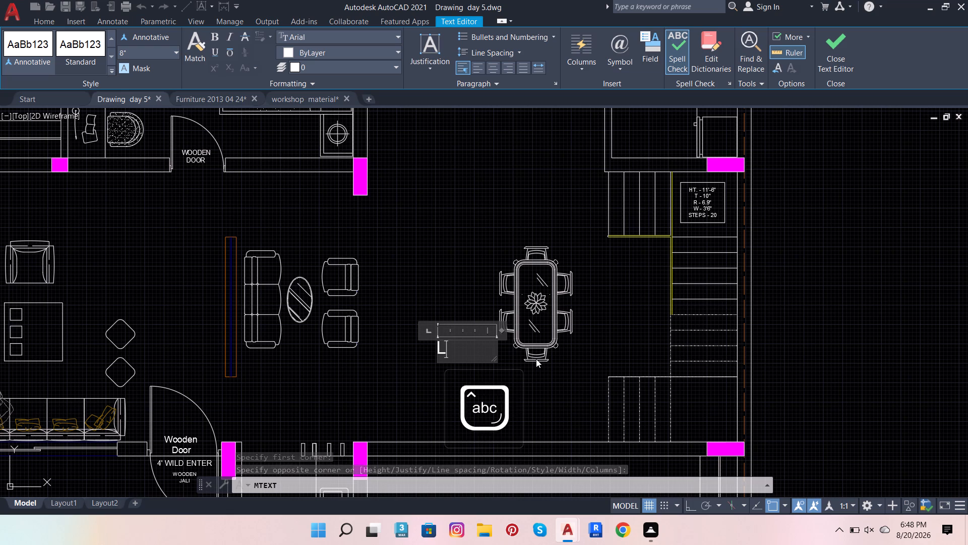
key("v")
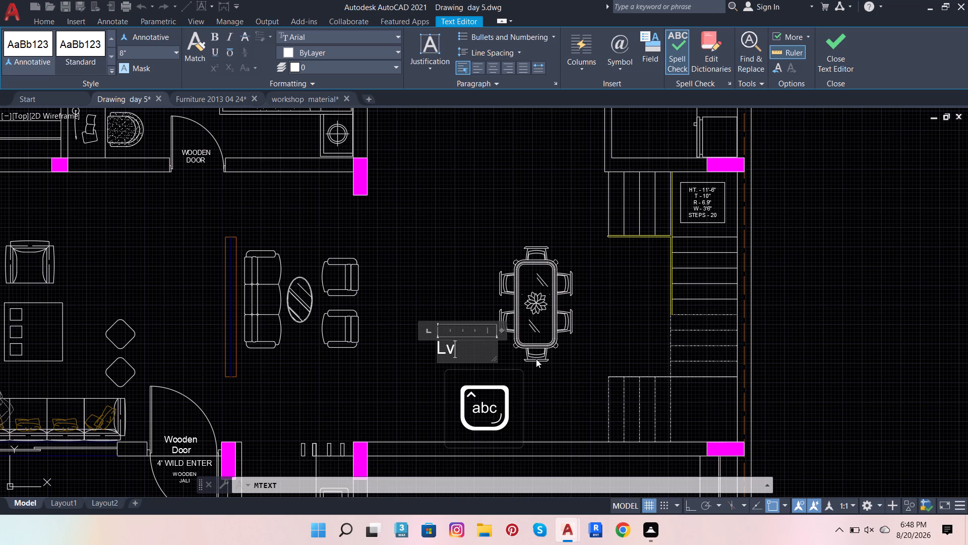
key("l")
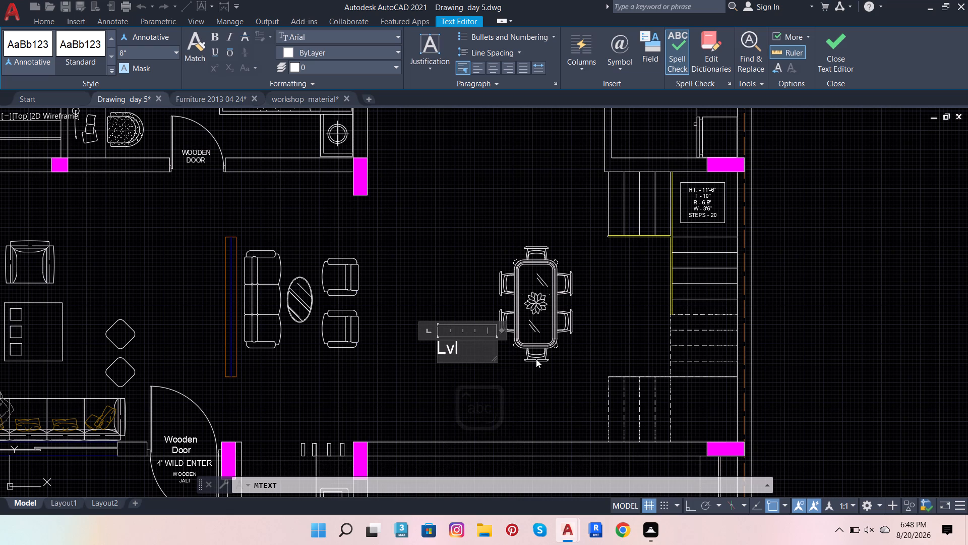
key("period")
key("space")
key("shift+plus")
type("3'")
key("minus")
key("0")
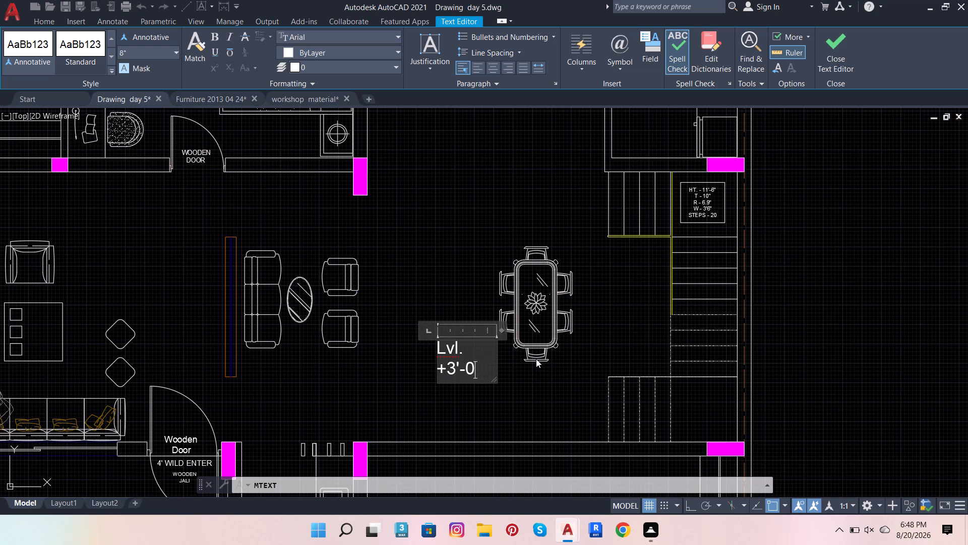
key("shift+quotedbl")
left_click_drag(497, 359, 549, 359)
left_click(575, 351)
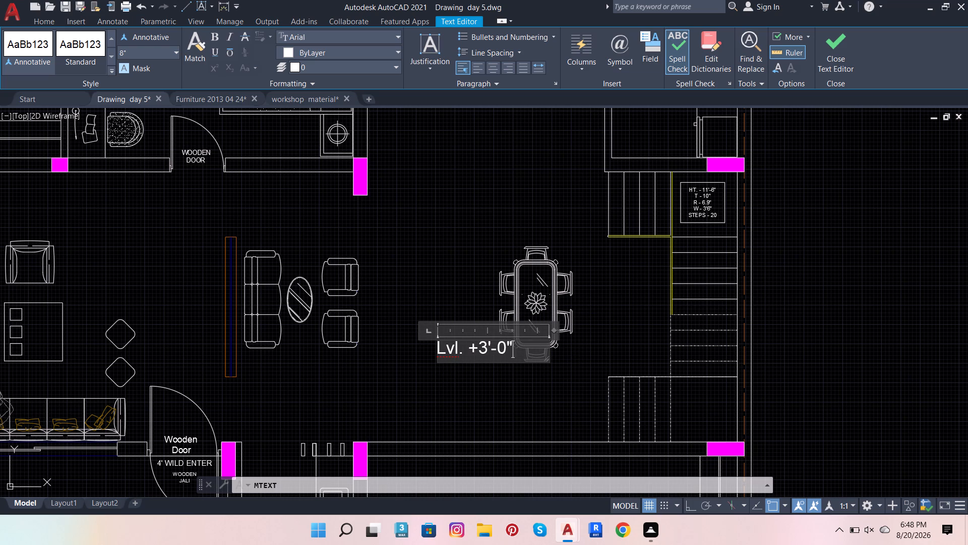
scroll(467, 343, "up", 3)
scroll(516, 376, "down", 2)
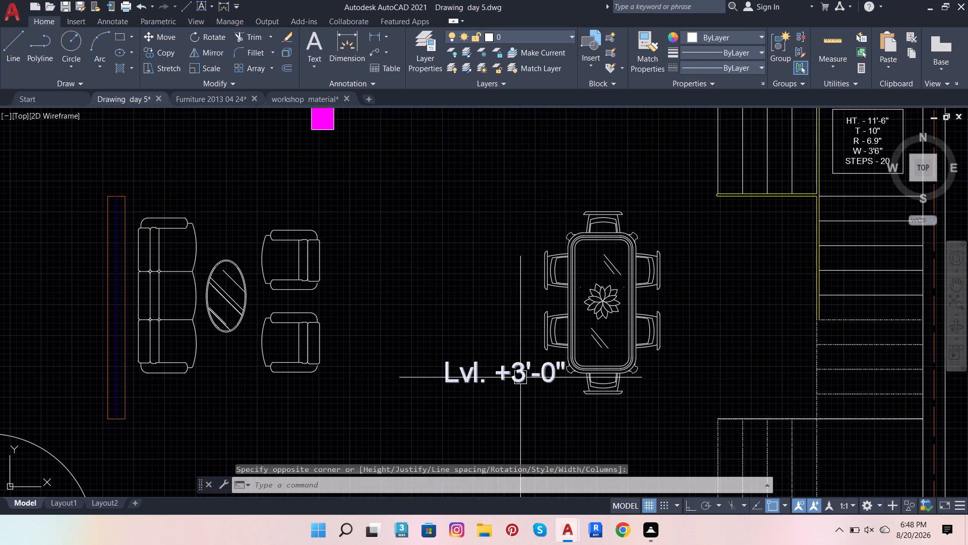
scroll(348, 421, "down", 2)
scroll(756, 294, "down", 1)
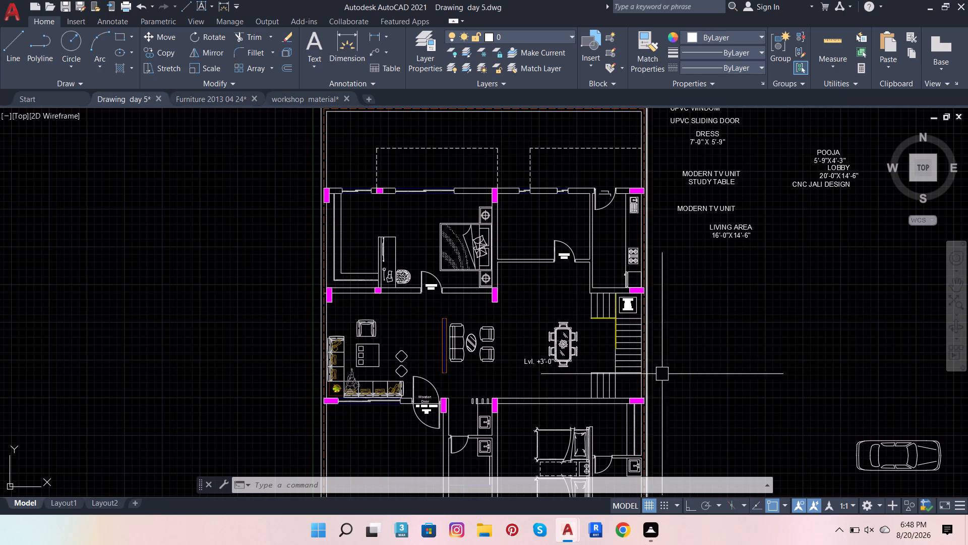
Open the door block beside the twin-bed room's washbasin for editing in the Block Editor.
scroll(669, 387, "down", 2)
right_click_drag(639, 417, 635, 422)
scroll(627, 461, "up", 2)
scroll(636, 419, "up", 2)
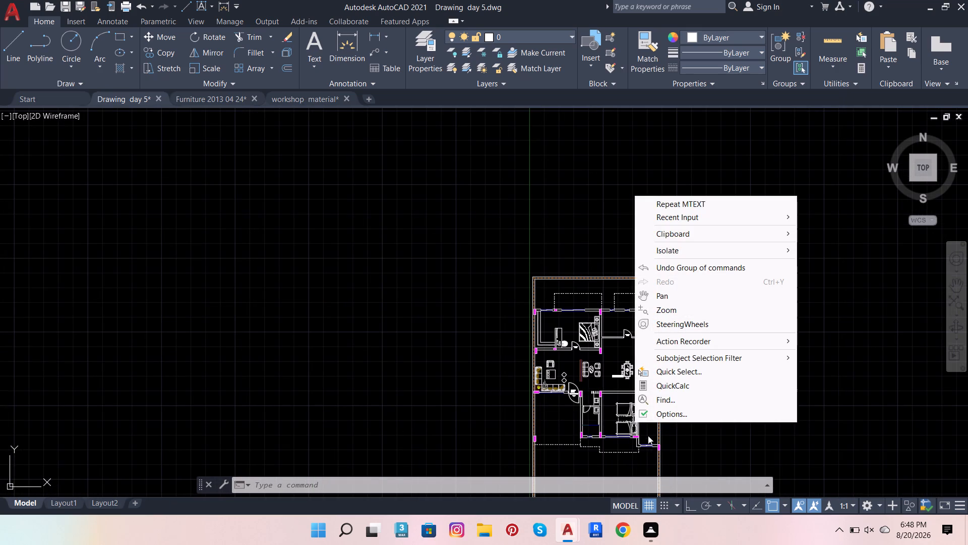
left_click(647, 432)
scroll(645, 424, "up", 2)
scroll(641, 440, "down", 1)
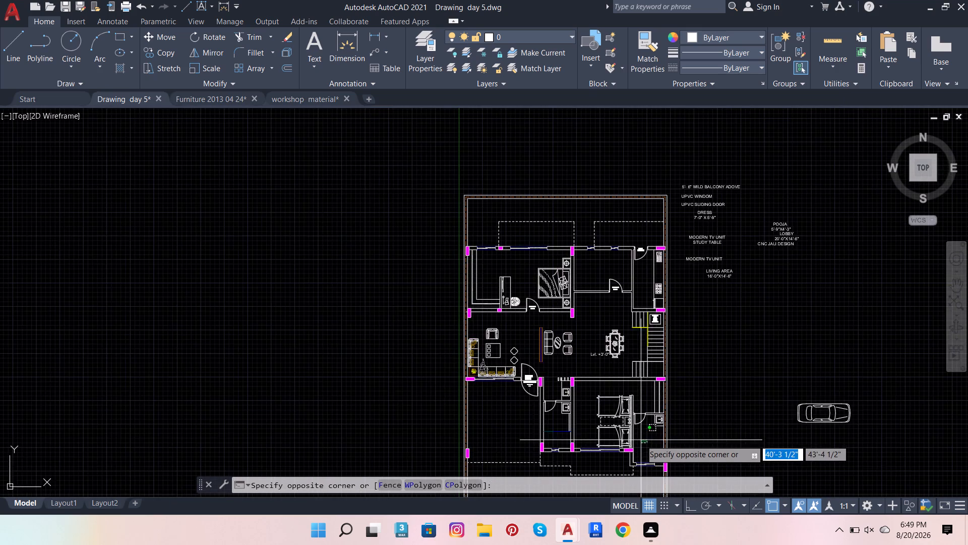
scroll(639, 437, "up", 2)
left_click(630, 408)
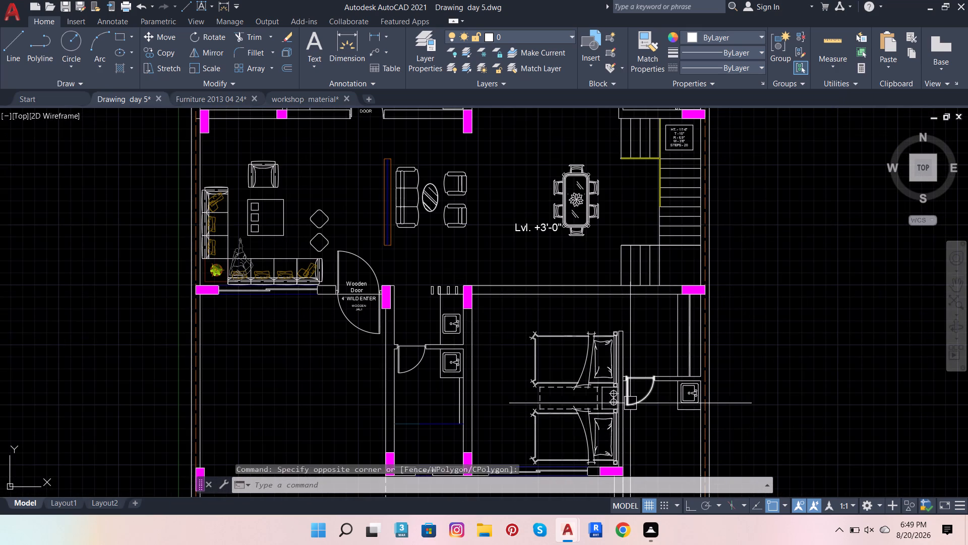
triple_click(630, 401)
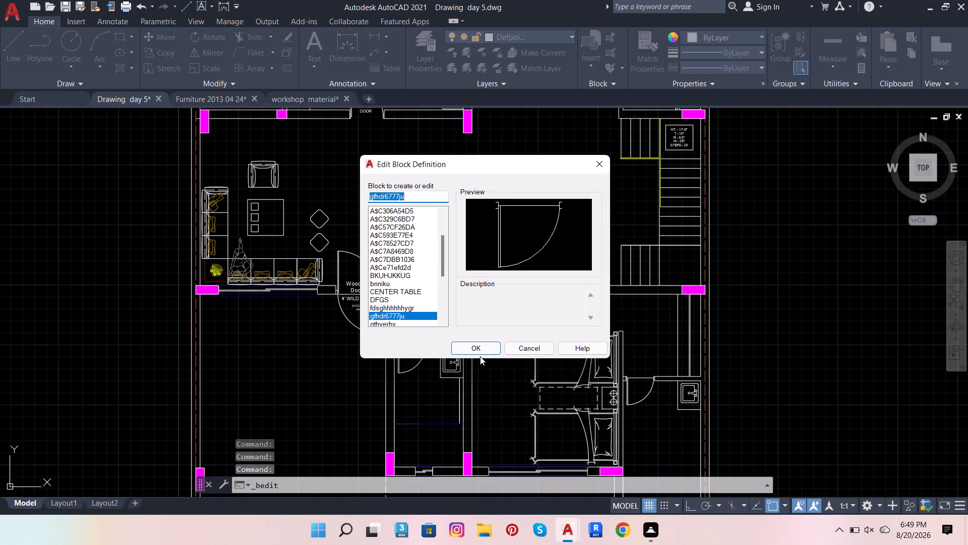
left_click(479, 351)
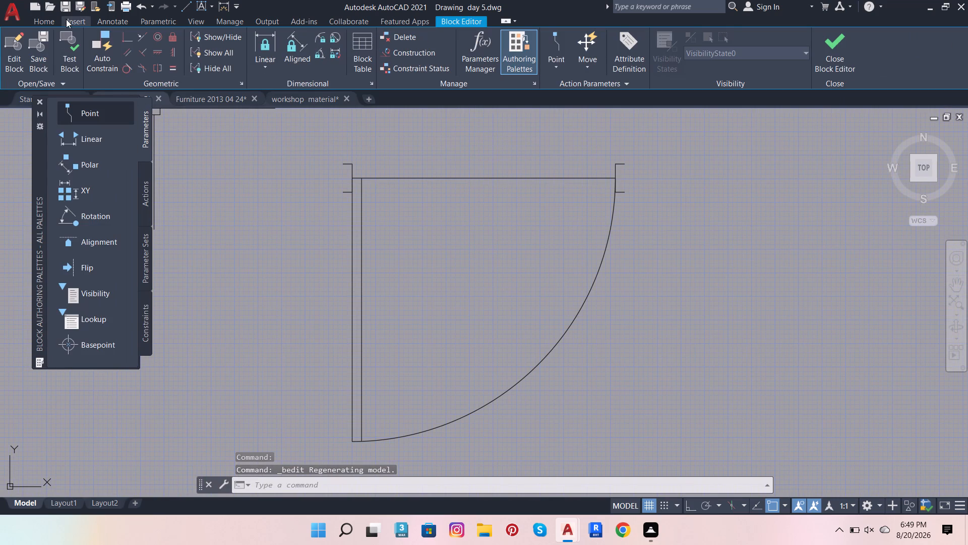
Place a multiline text box just above the door's opening line, roughly as wide as the door.
left_click(30, 19)
scroll(424, 142, "up", 1)
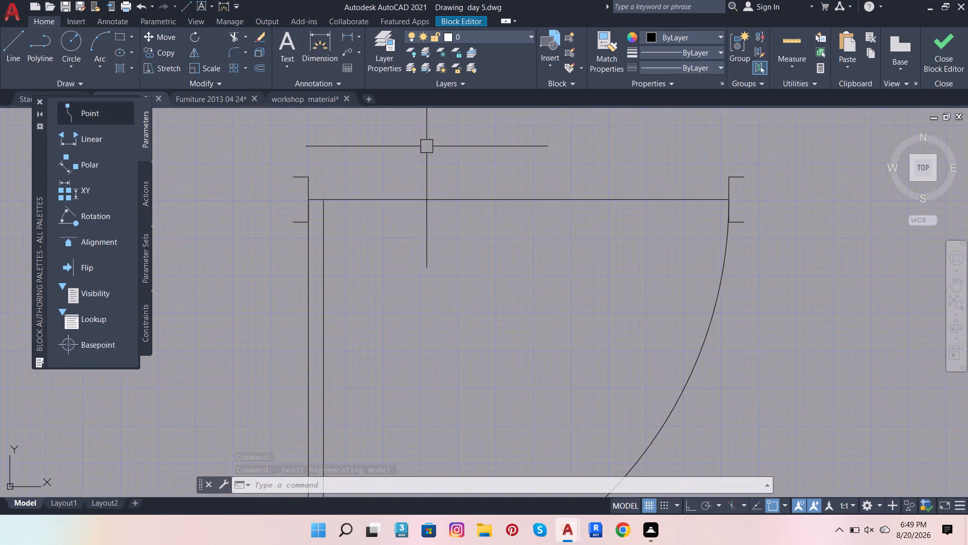
scroll(427, 147, "up", 1)
scroll(425, 225, "down", 3)
scroll(413, 166, "up", 2)
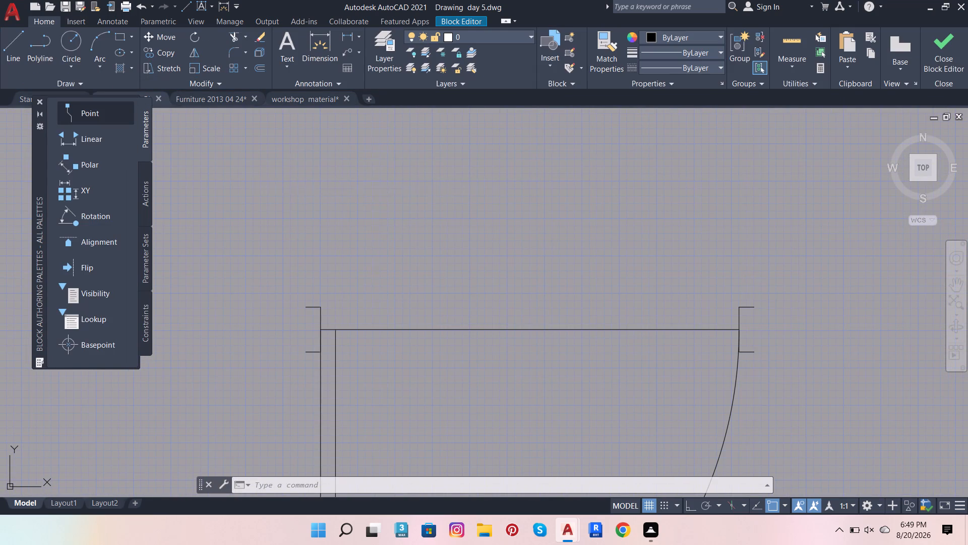
left_click(374, 192)
left_click(284, 51)
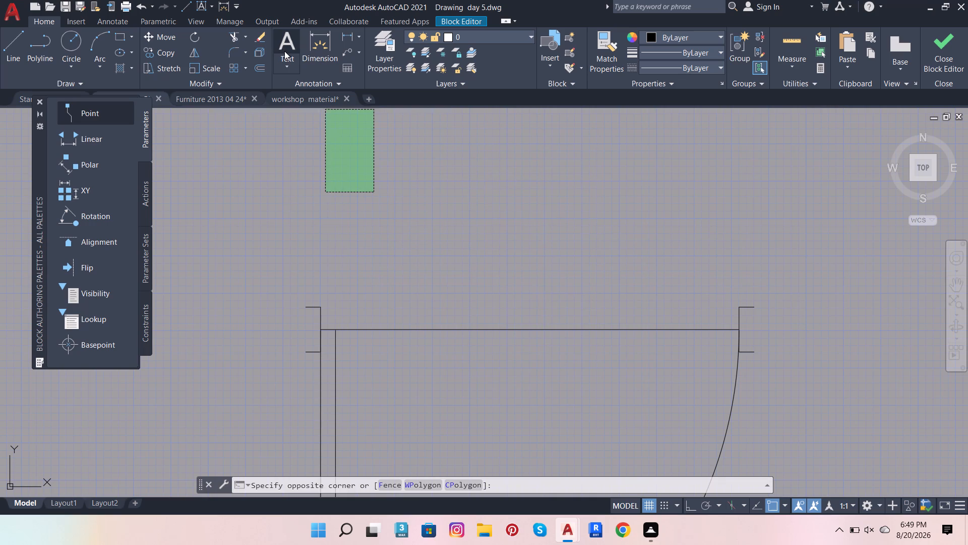
left_click(341, 152)
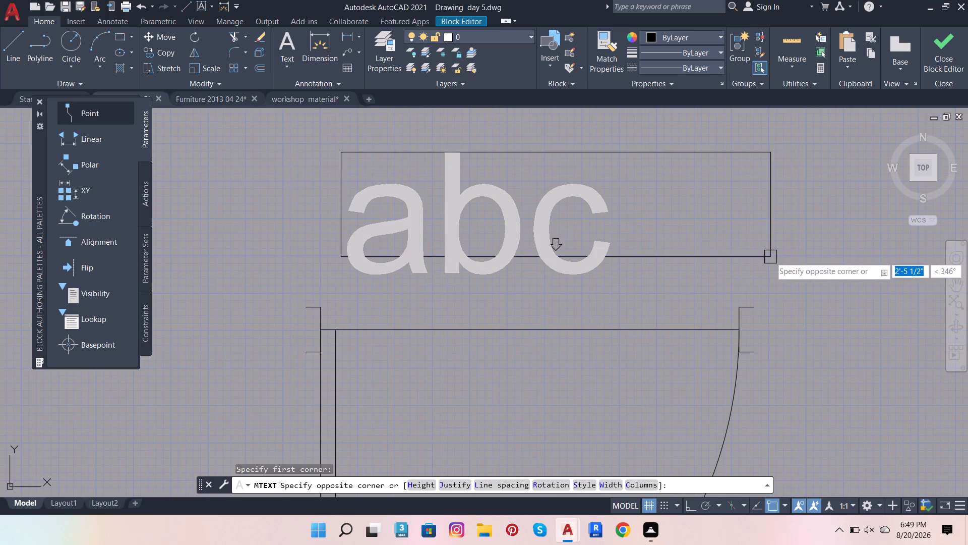
left_click(770, 257)
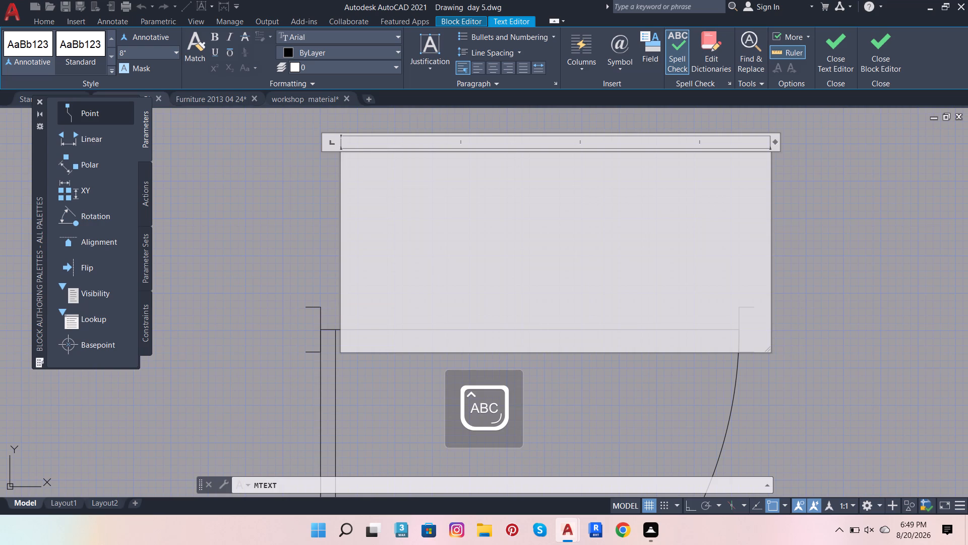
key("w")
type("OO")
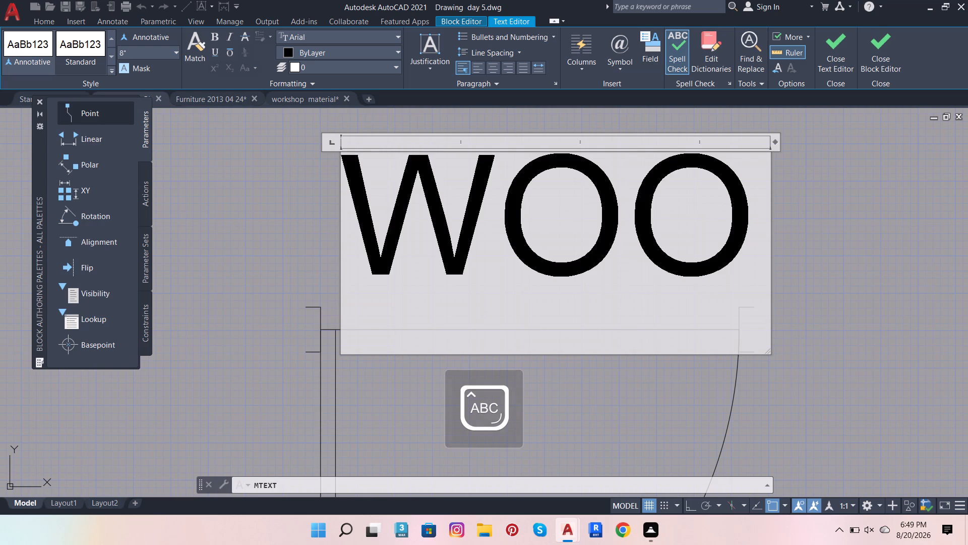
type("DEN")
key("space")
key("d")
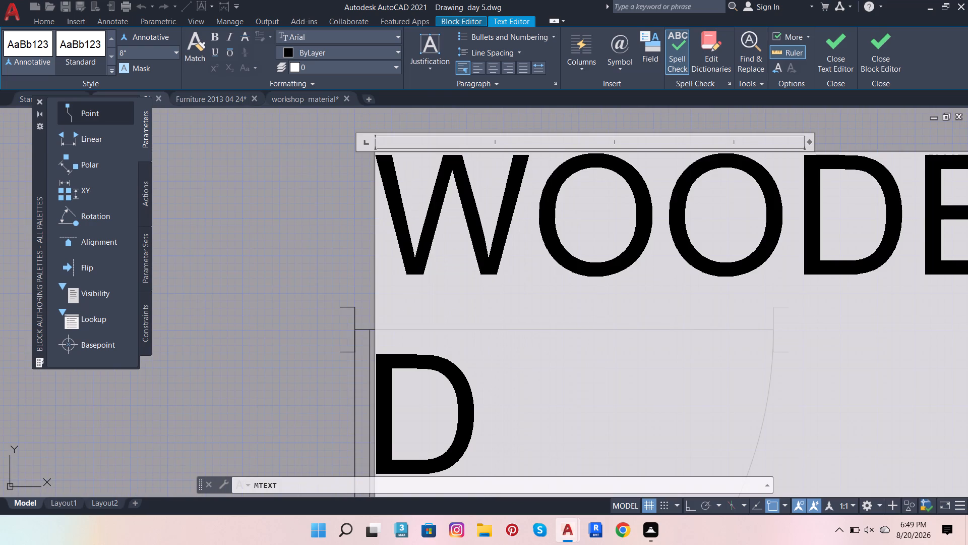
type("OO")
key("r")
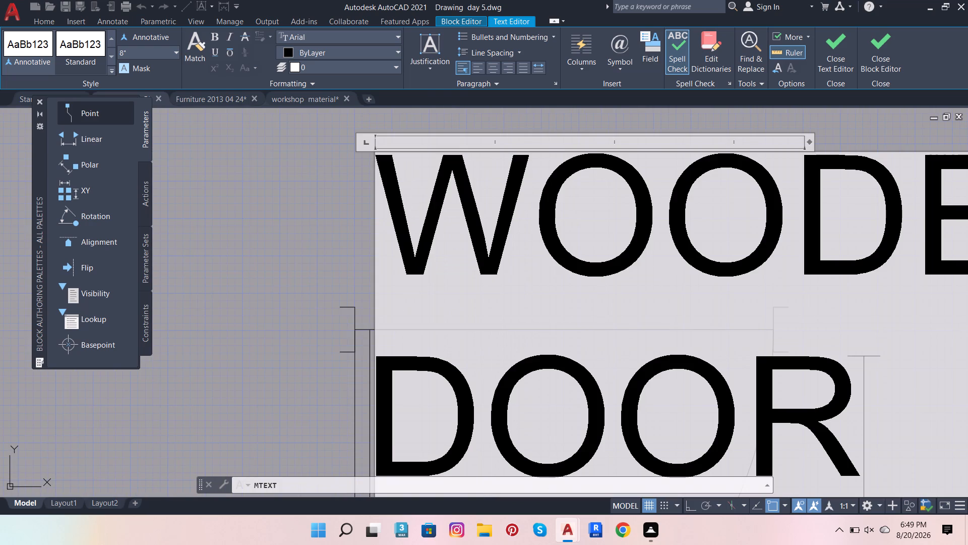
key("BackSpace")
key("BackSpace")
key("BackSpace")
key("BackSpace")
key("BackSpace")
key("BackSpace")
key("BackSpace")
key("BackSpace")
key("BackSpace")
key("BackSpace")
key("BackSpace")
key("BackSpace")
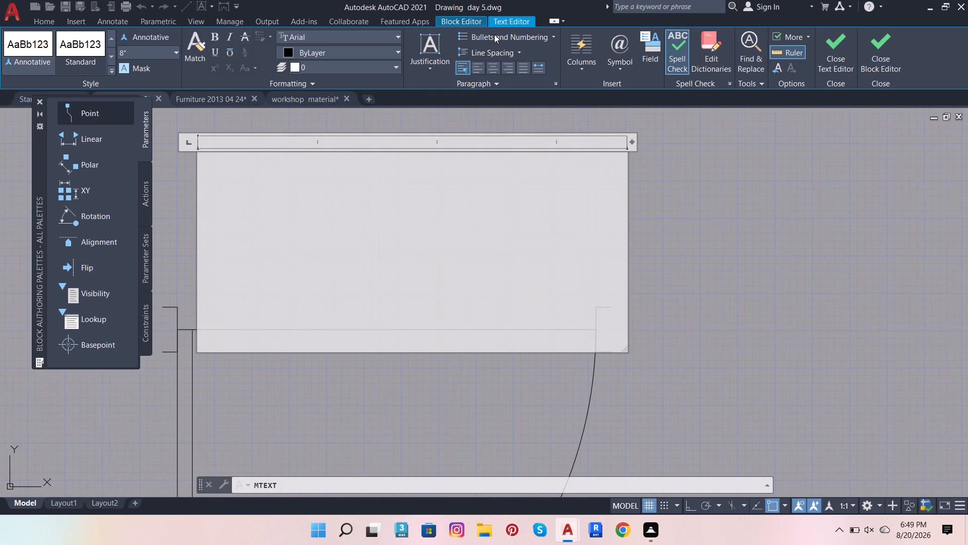
Centre the text and enter the label WOODEN DOOR on two lines, one word per line.
left_click(491, 63)
left_click(401, 220)
type("QW")
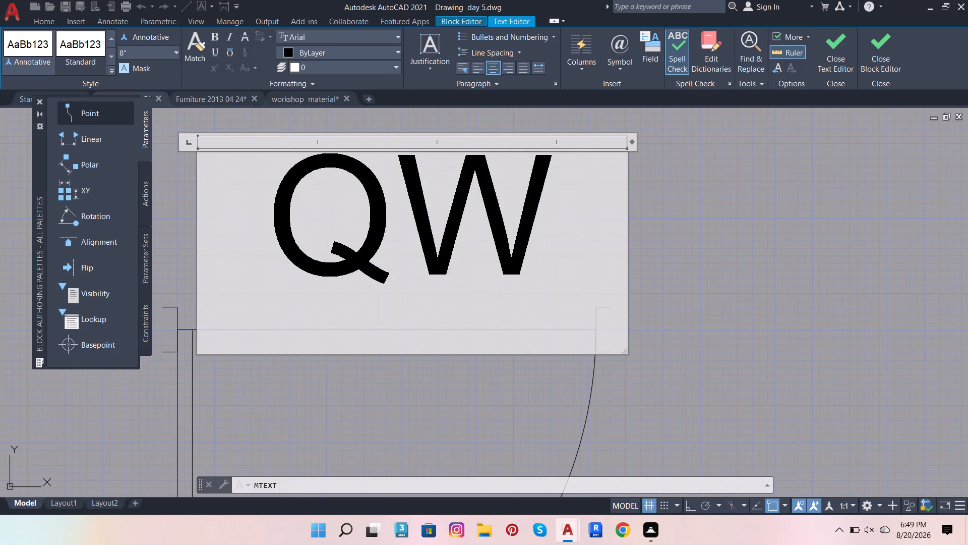
key("BackSpace")
key("BackSpace")
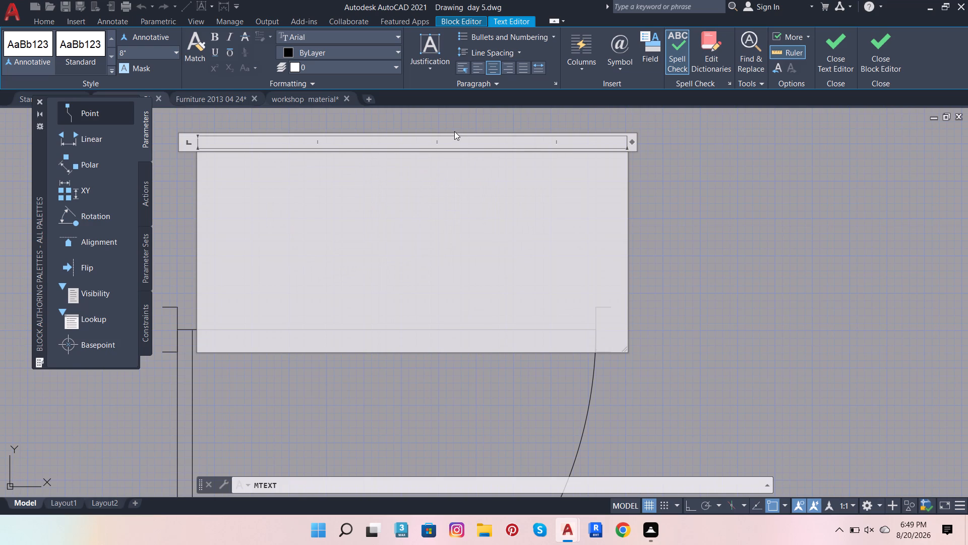
key("w")
type("OO")
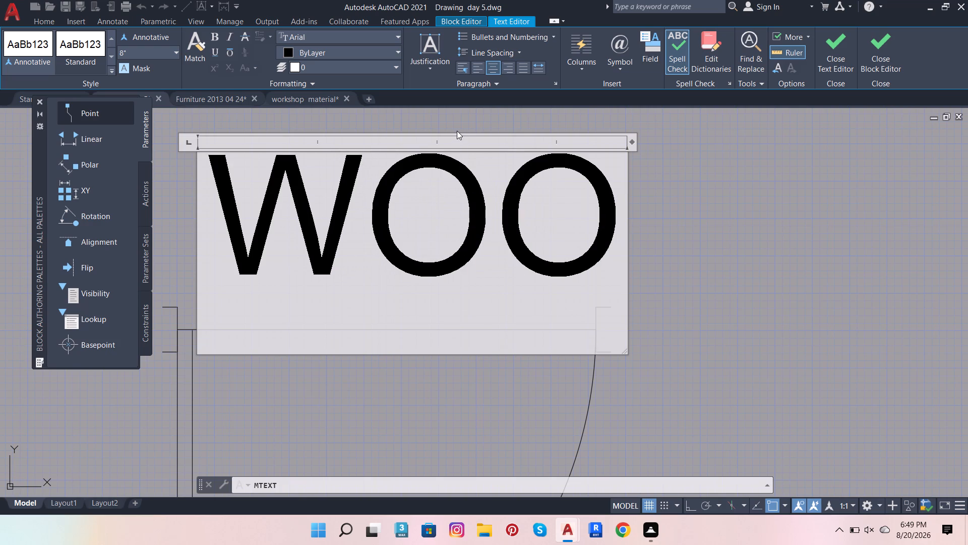
key("d")
key("e")
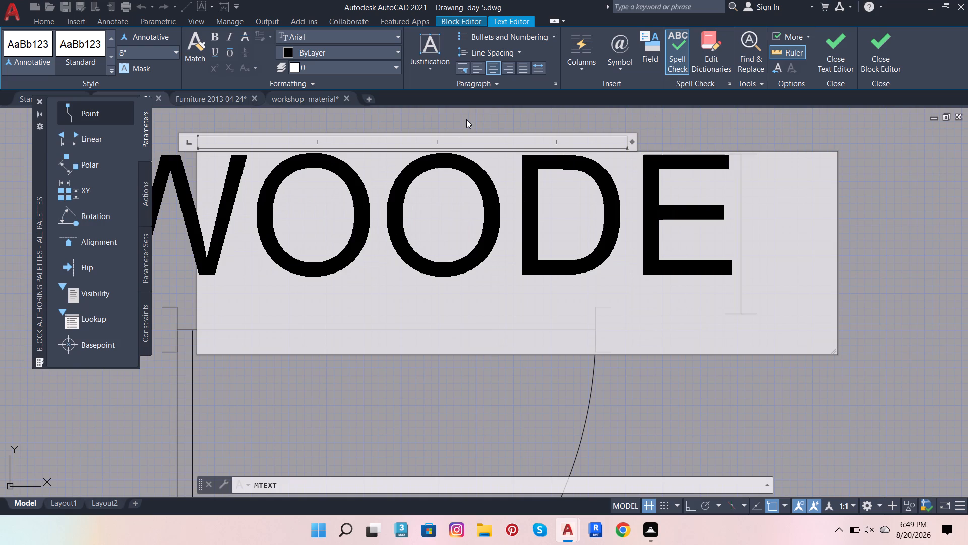
type("N")
key("space")
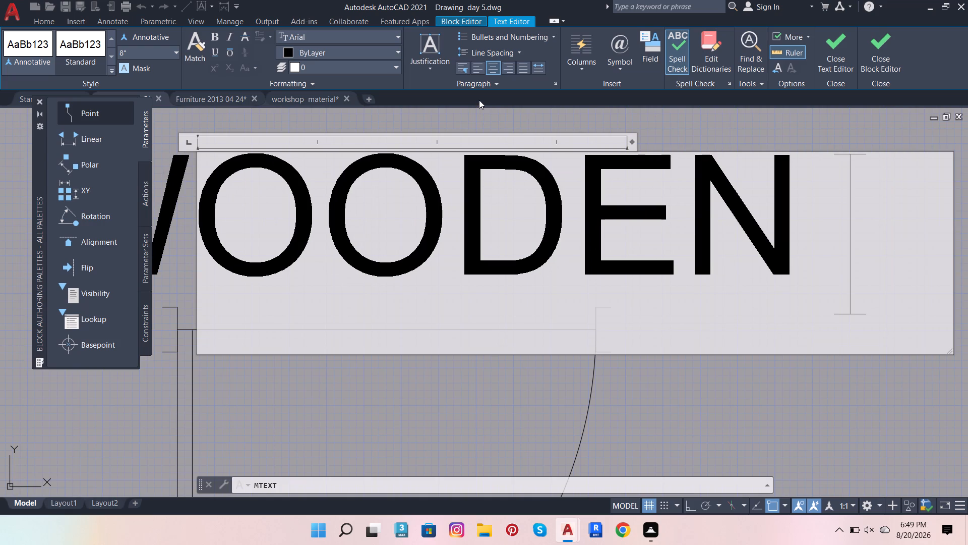
key("shift+Return")
key("d")
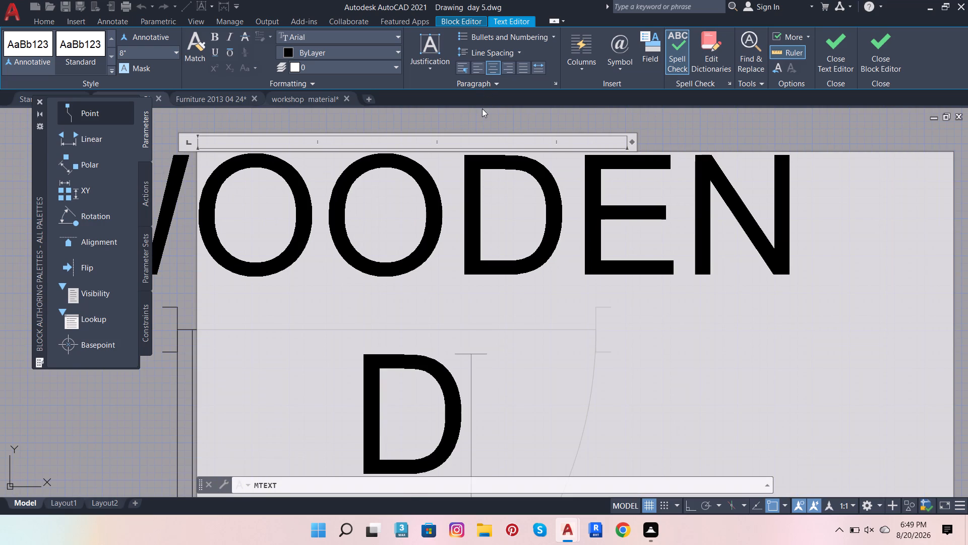
key("o")
key("o")
key("r")
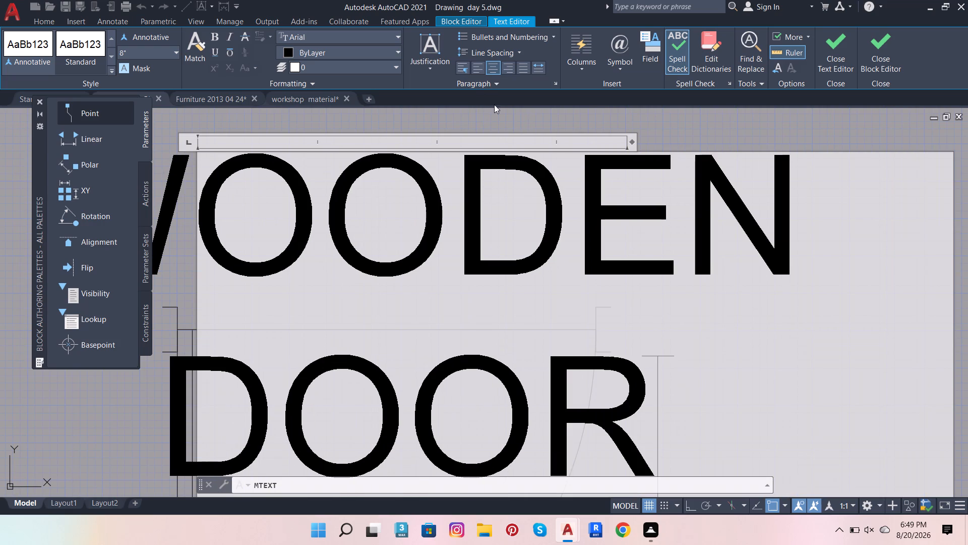
scroll(602, 203, "down", 3)
left_click(780, 303)
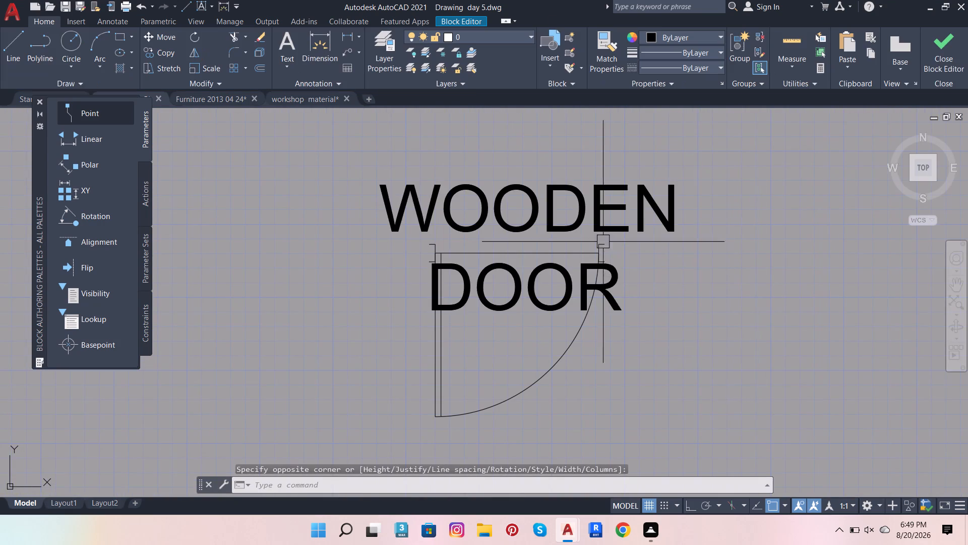
Scale the WOODEN DOOR label down to about a quarter of its size.
left_click(607, 212)
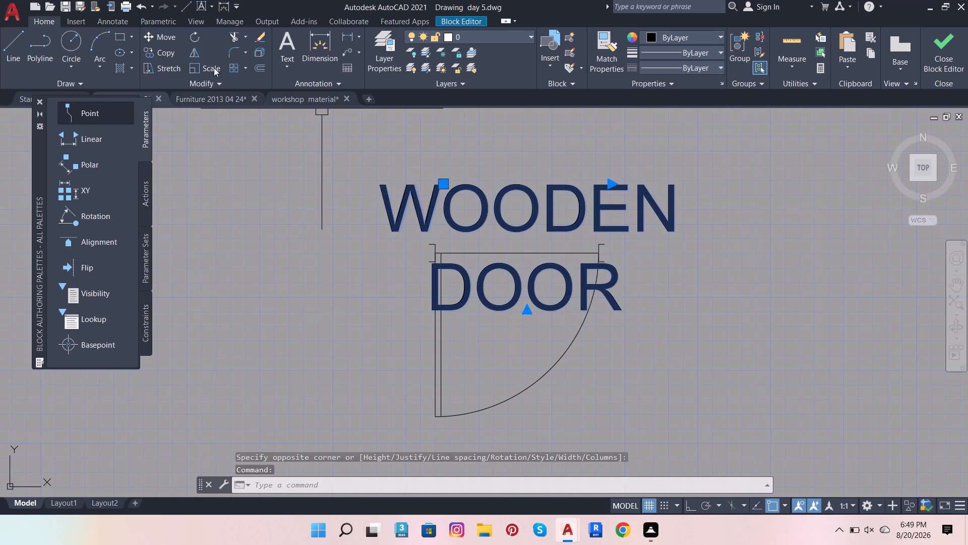
left_click(214, 68)
left_click(433, 300)
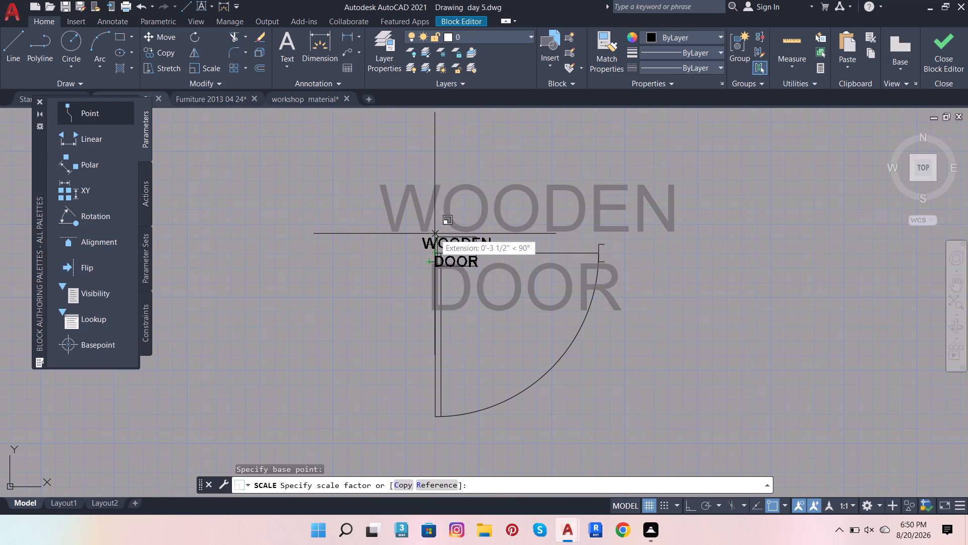
left_click(435, 234)
scroll(447, 241, "up", 1)
Move the WOODEN DOOR label just above the door's opening line, near its middle.
left_click(449, 243)
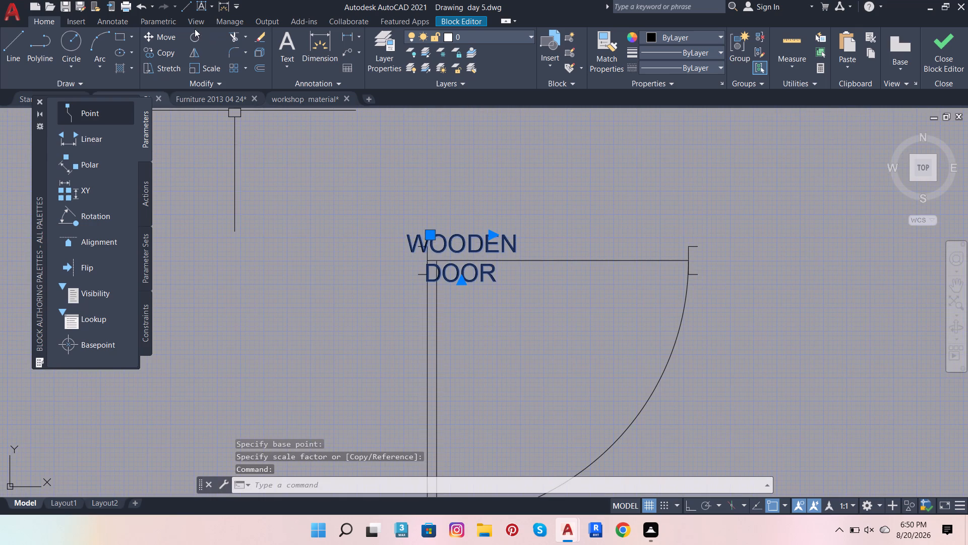
left_click(166, 31)
left_click(499, 274)
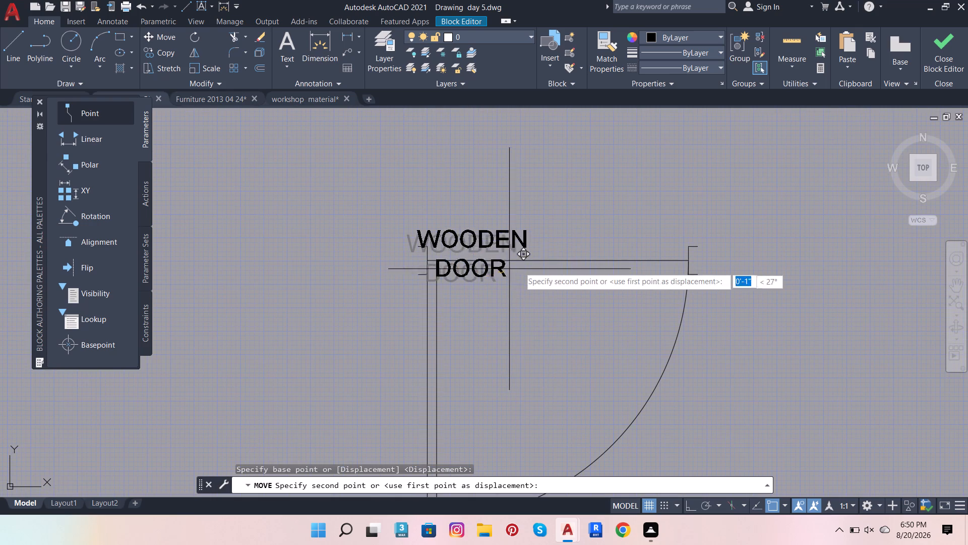
left_click(583, 240)
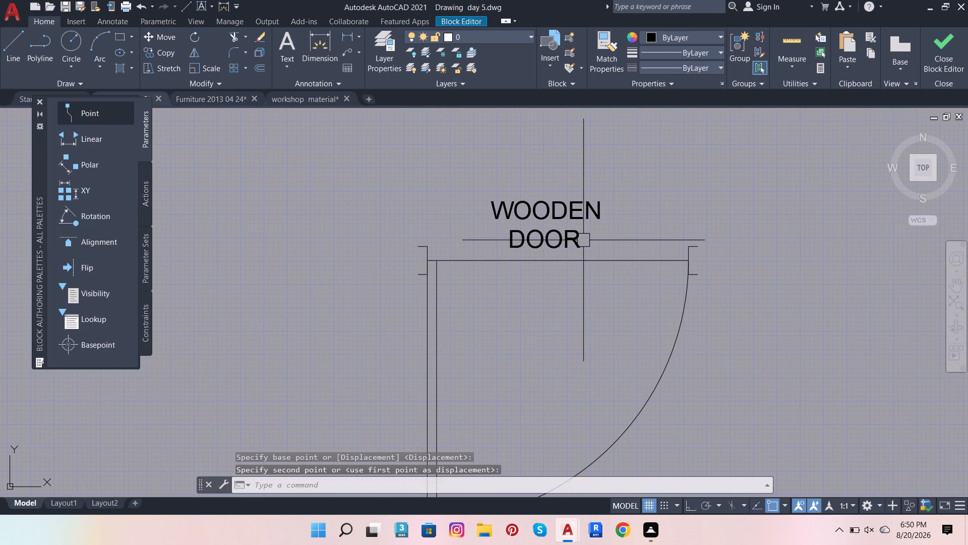
Close the Block Editor, saving the changes to the door block.
left_click(933, 53)
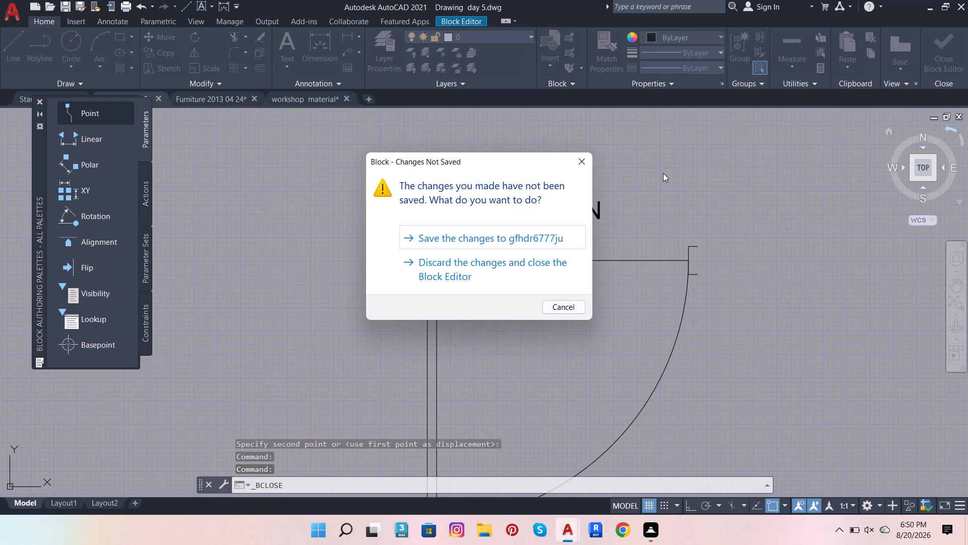
left_click(511, 236)
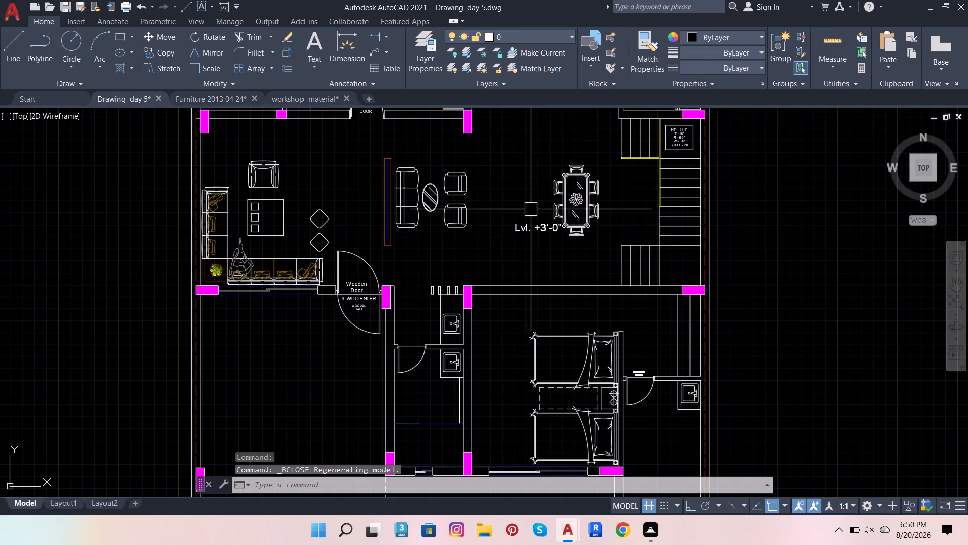
Open the small bathroom's door block, in the wall between the two washbasins, for editing in the Block Editor.
scroll(596, 228, "down", 1)
scroll(585, 310, "up", 1)
scroll(416, 296, "up", 3)
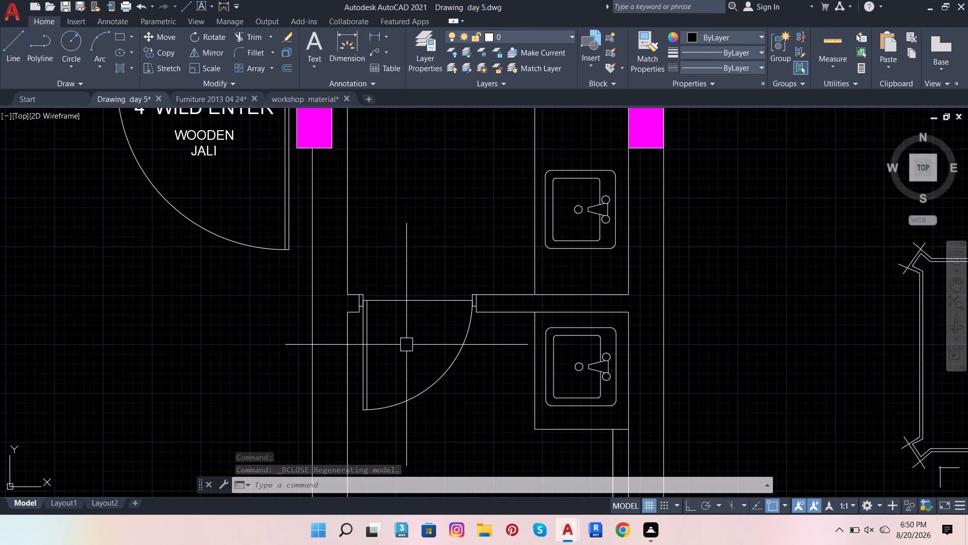
double_click(423, 391)
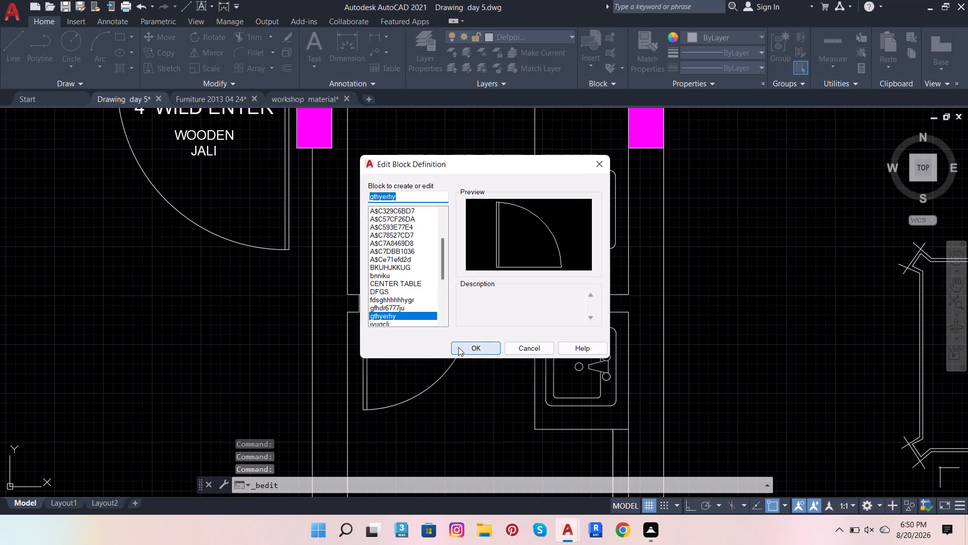
left_click(459, 352)
scroll(448, 219, "down", 2)
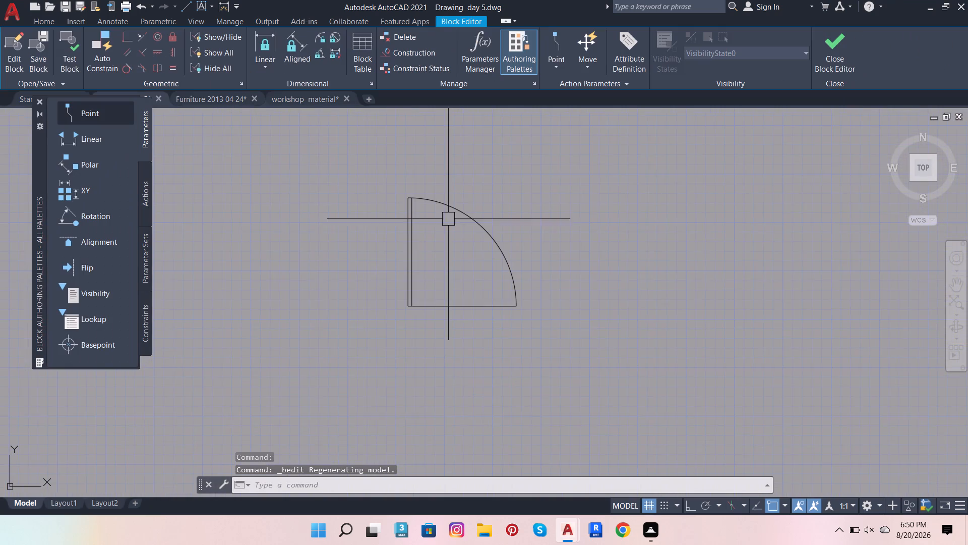
scroll(440, 305, "up", 1)
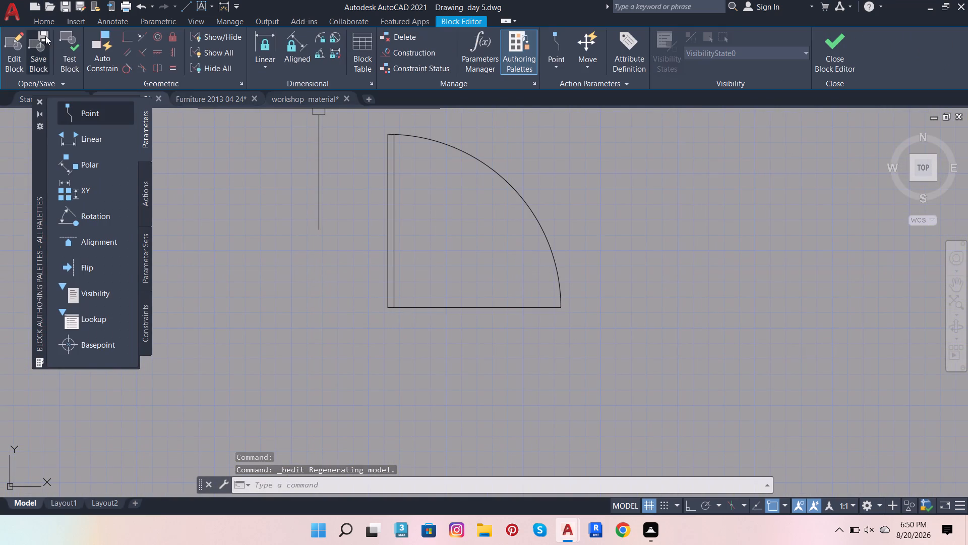
left_click(41, 24)
scroll(426, 335, "up", 1)
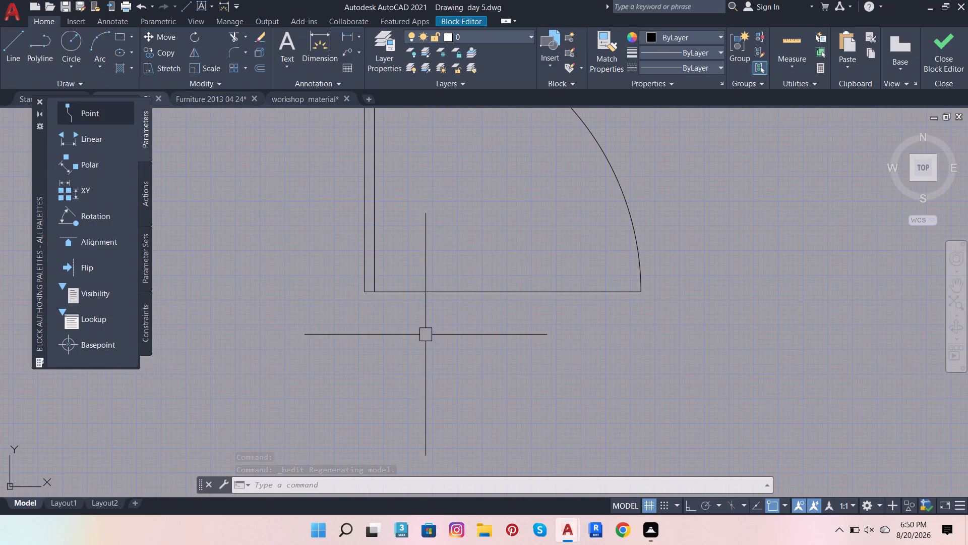
Add centred two-line multiline text WOODEN DOOR below the door's opening line.
left_click(292, 44)
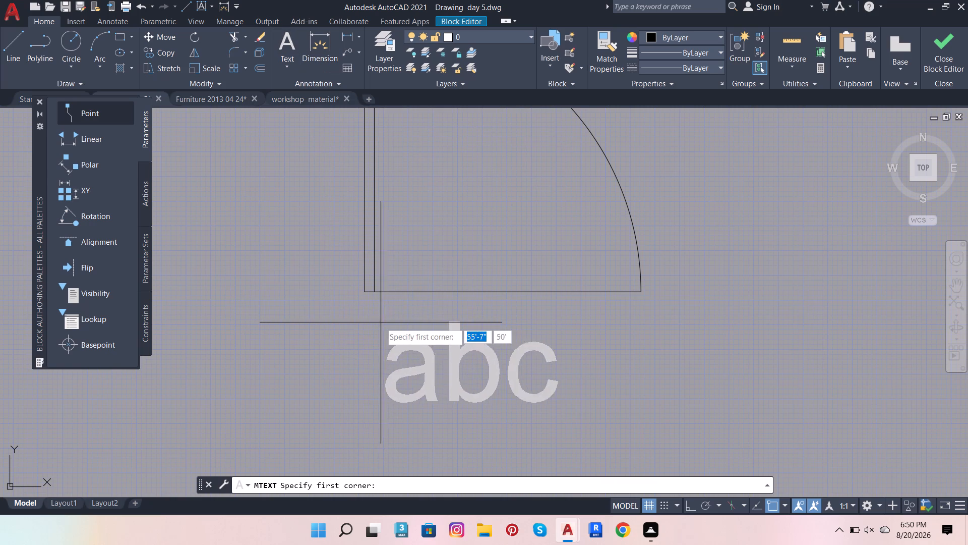
left_click_drag(374, 311, 673, 431)
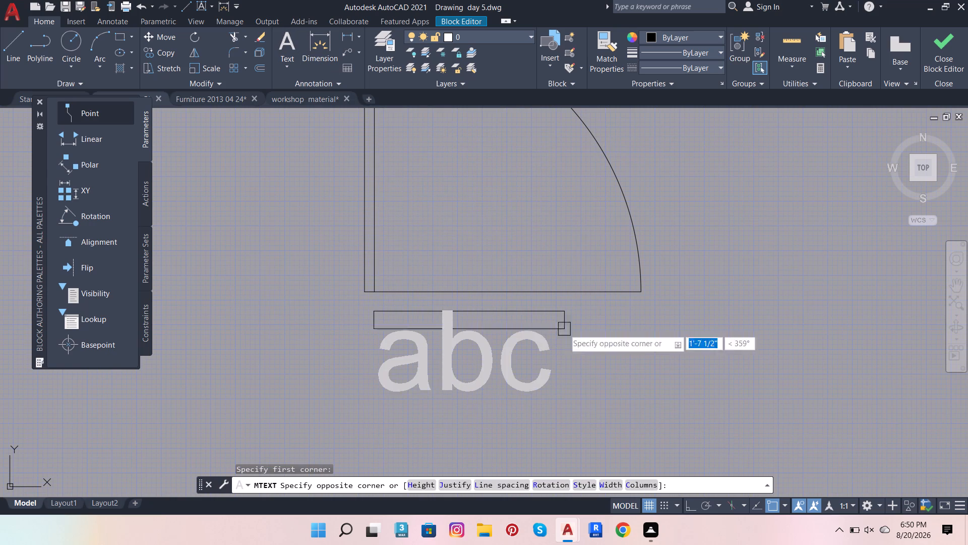
left_click(604, 424)
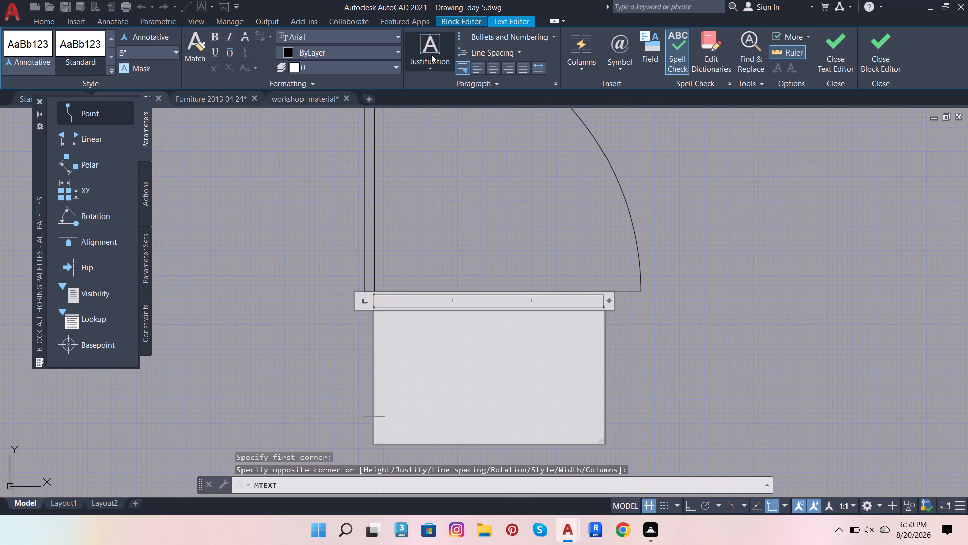
left_click(496, 69)
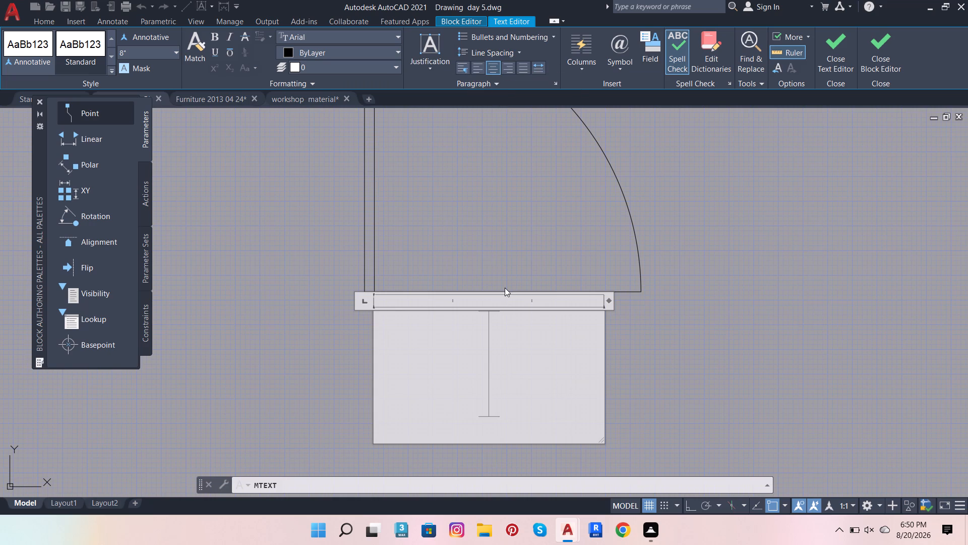
key("w")
type("OO")
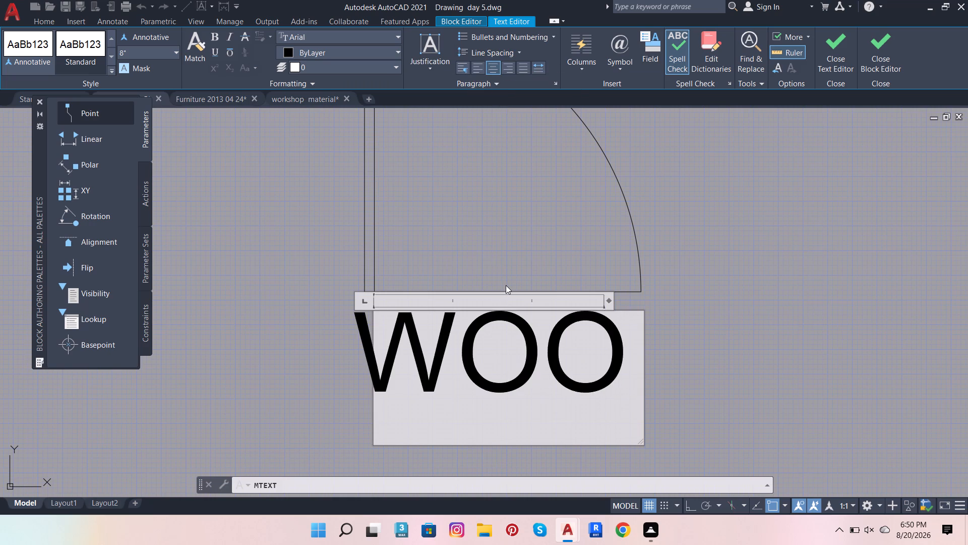
type("DEN")
key("space")
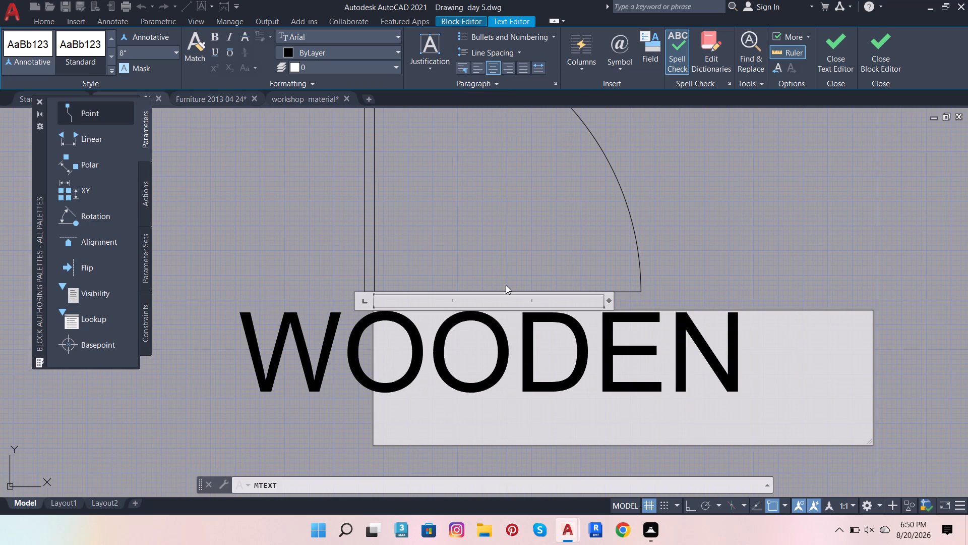
key("shift+Return")
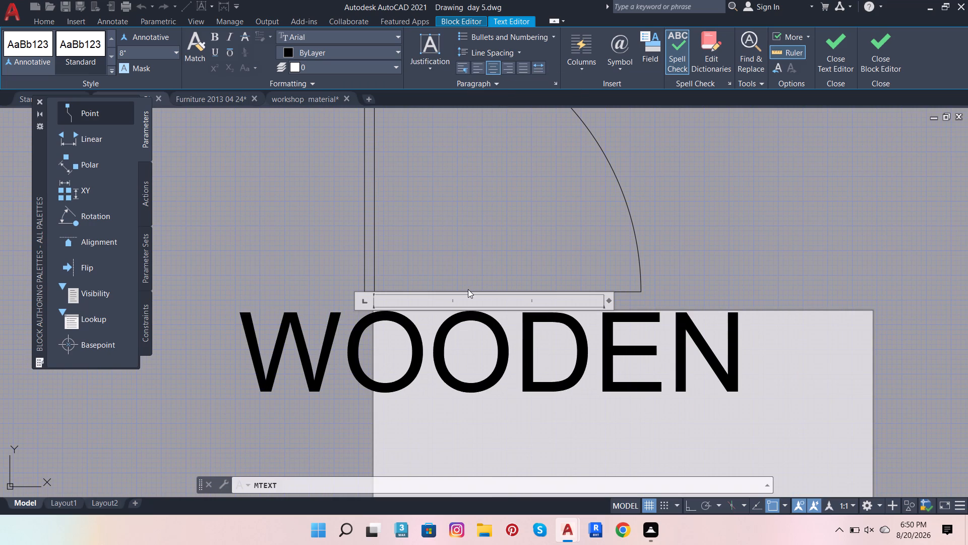
key("d")
type("OO")
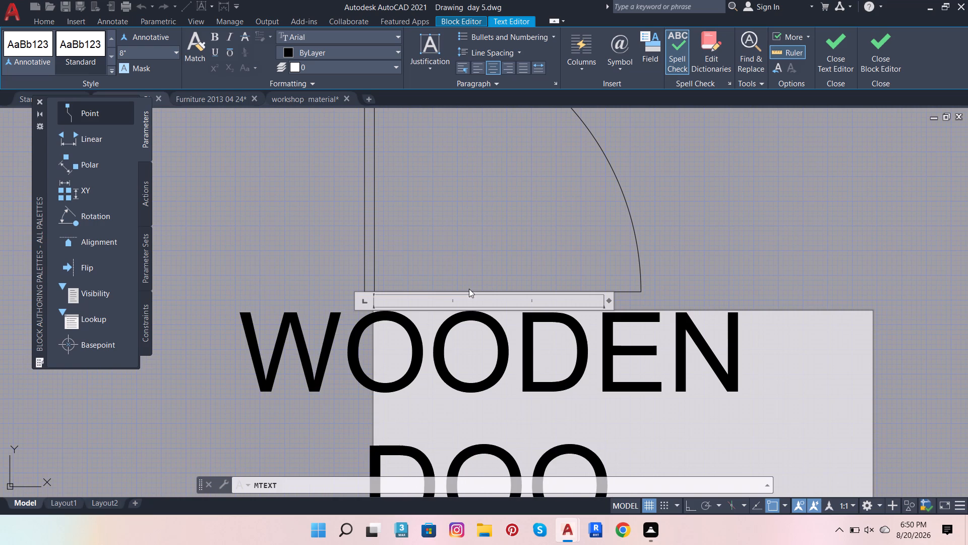
key("r")
left_click(693, 248)
Scale the WOODEN DOOR label down to about 30 percent of its size.
scroll(671, 242, "down", 2)
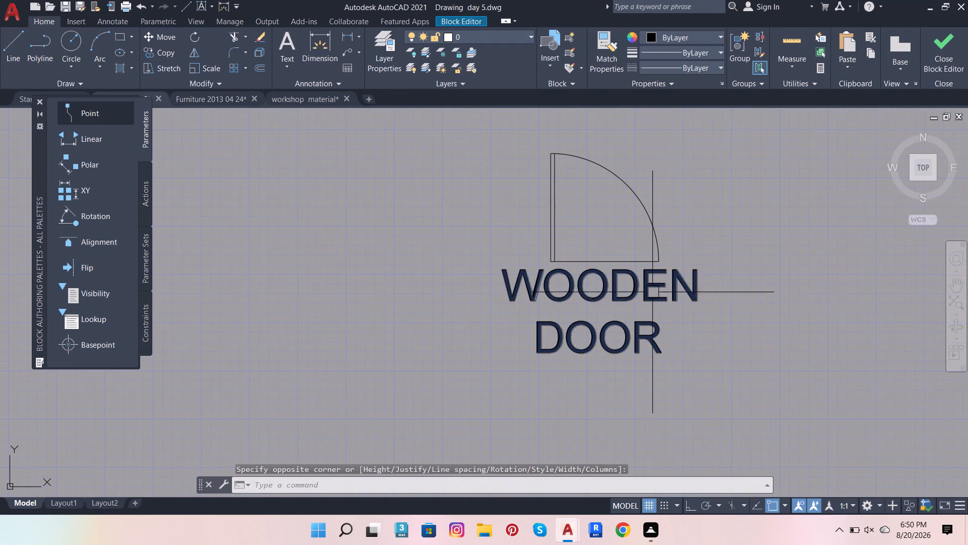
left_click(652, 295)
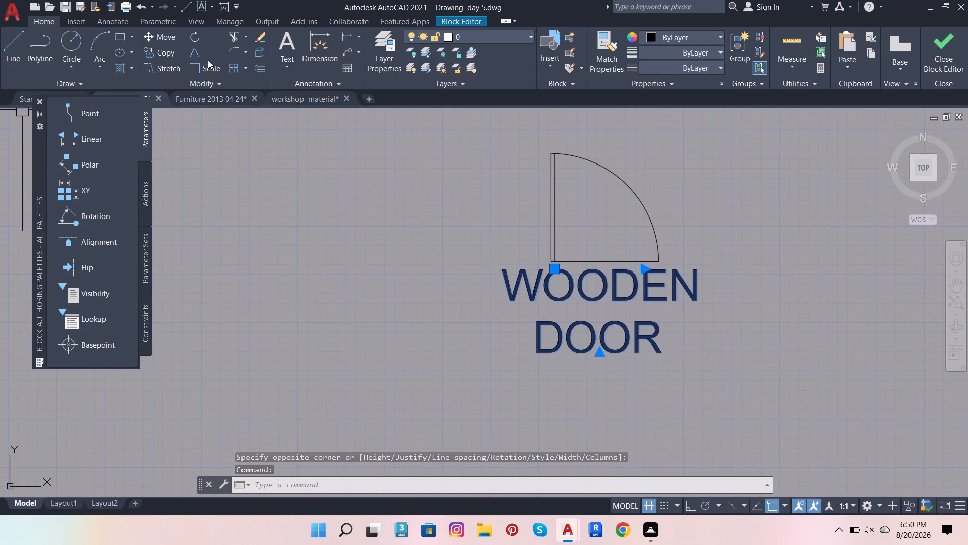
left_click(208, 60)
left_click(209, 74)
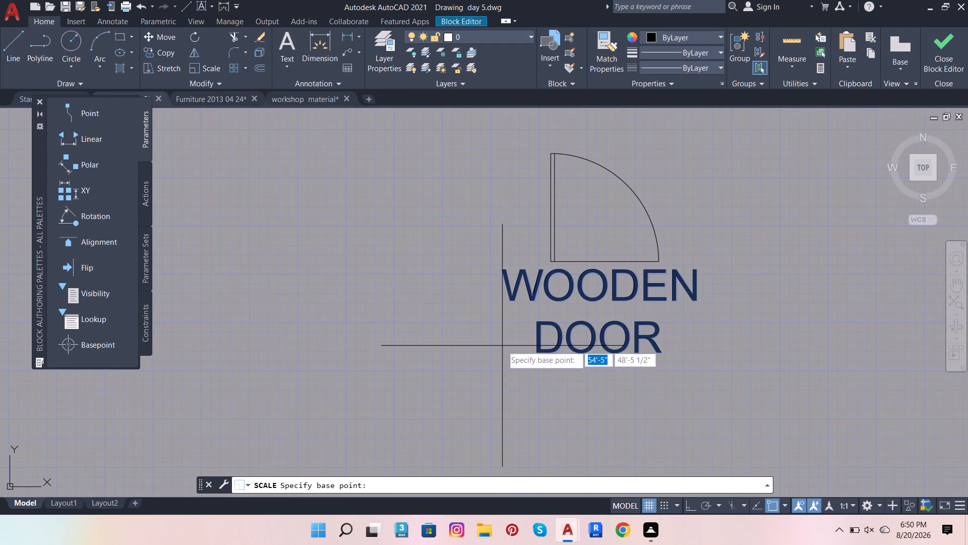
left_click(502, 346)
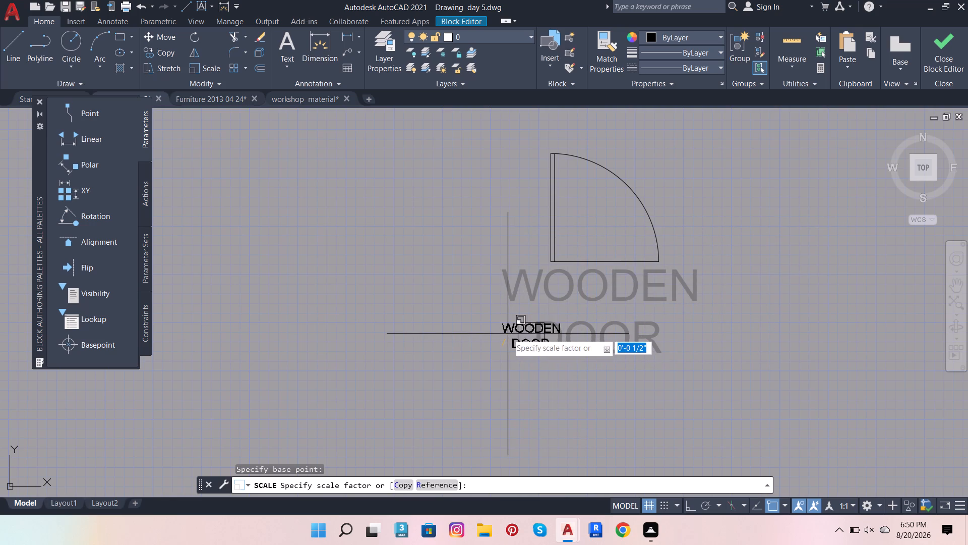
left_click(508, 334)
Move the WOODEN DOOR label just below the door's opening line, near its middle.
left_click(528, 330)
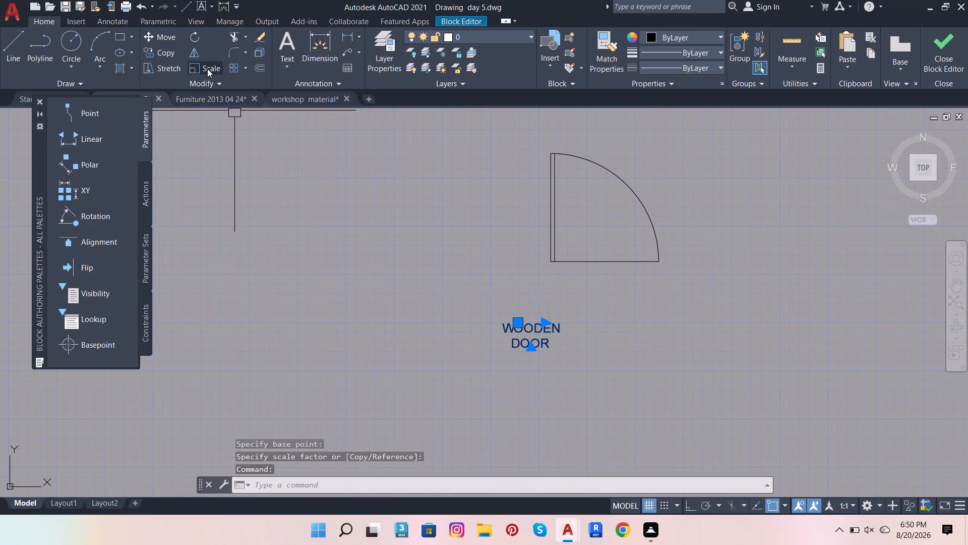
left_click(155, 34)
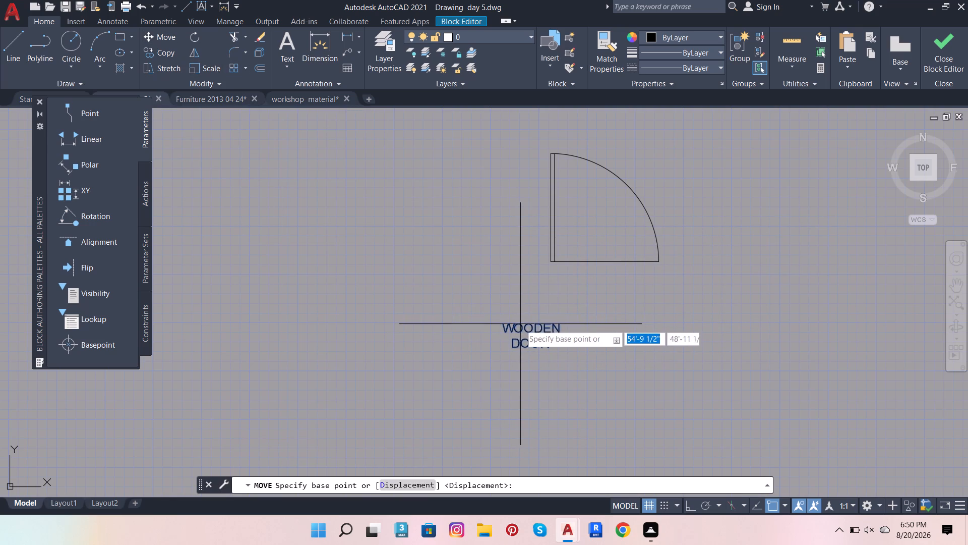
left_click(524, 334)
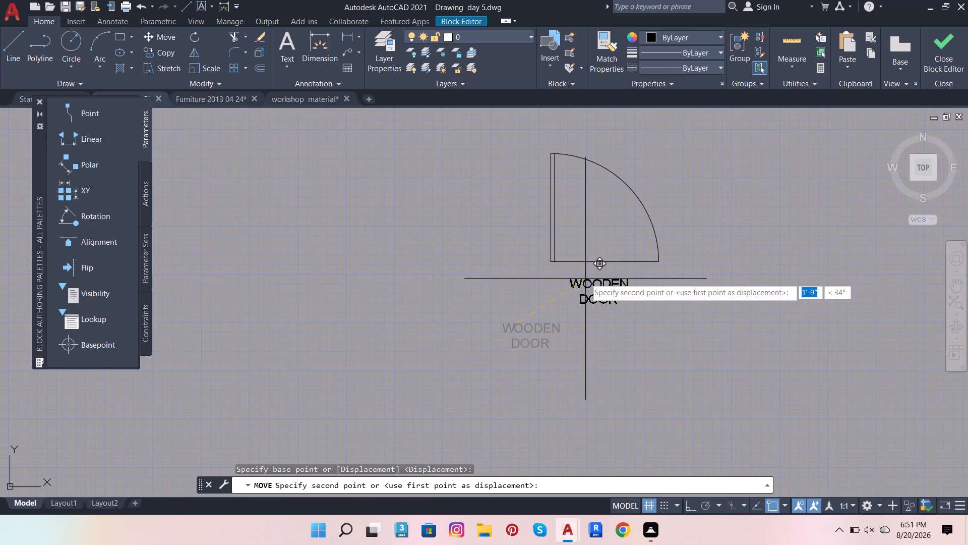
left_click(586, 272)
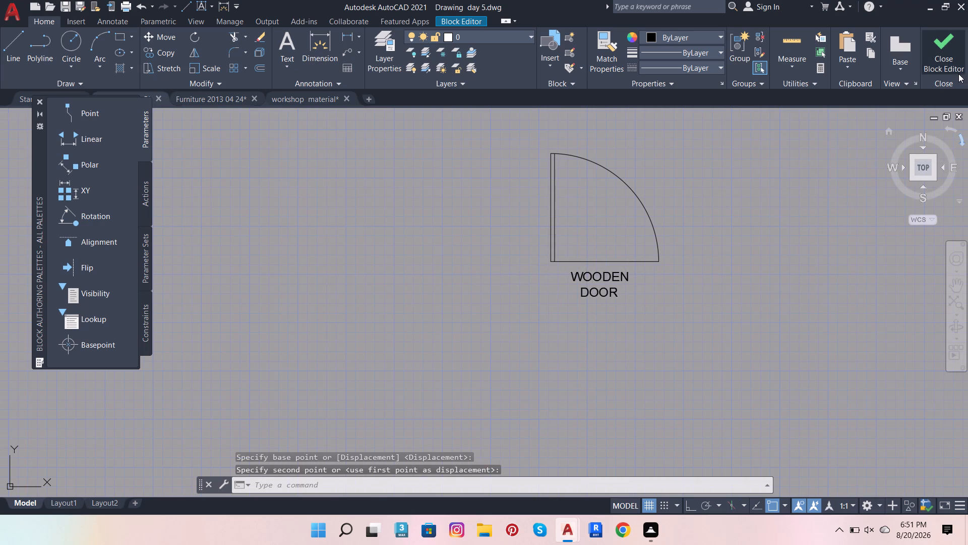
Close the Block Editor, saving the changes to the door block.
left_click(943, 77)
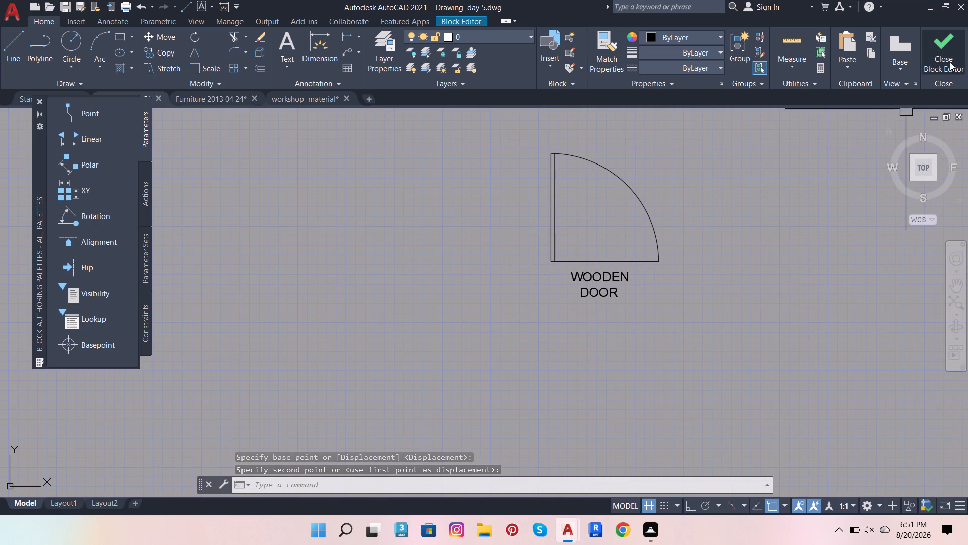
left_click(950, 62)
left_click(462, 230)
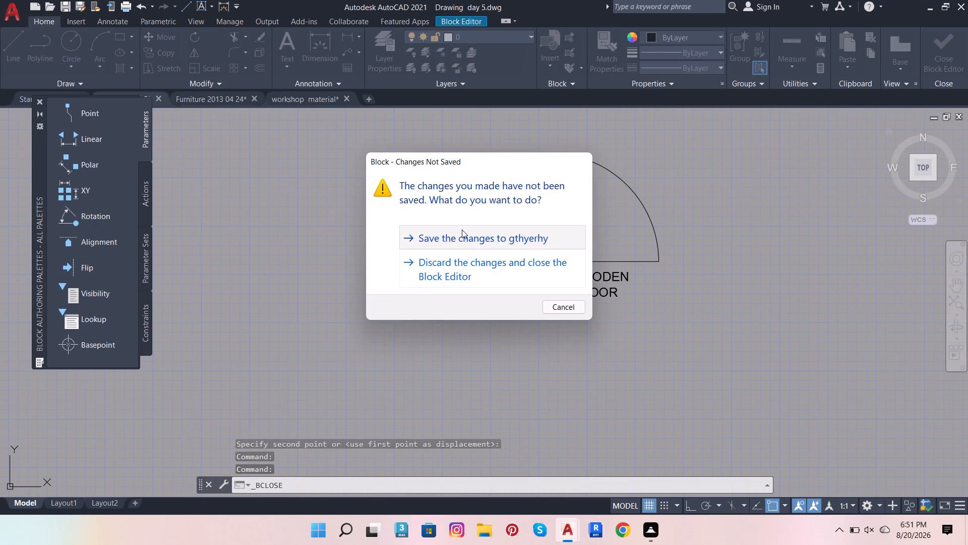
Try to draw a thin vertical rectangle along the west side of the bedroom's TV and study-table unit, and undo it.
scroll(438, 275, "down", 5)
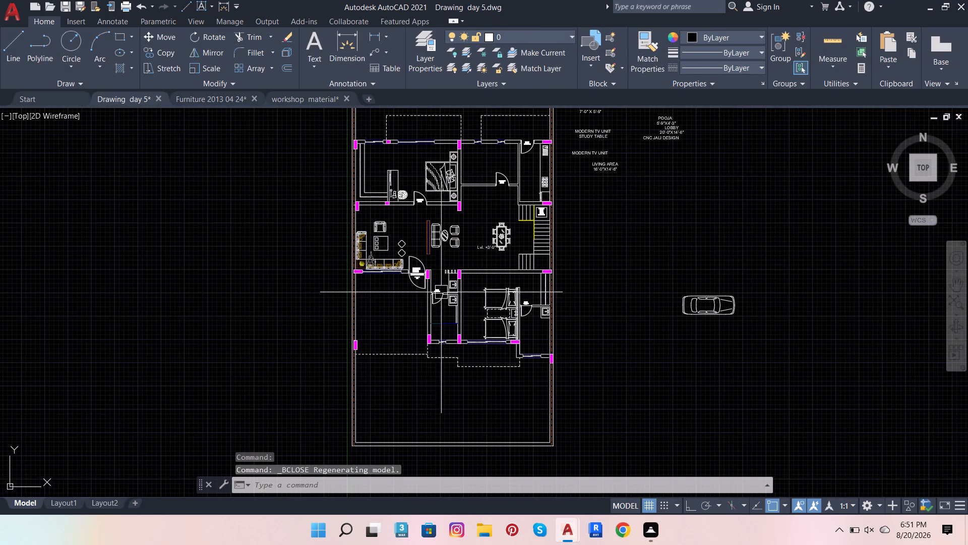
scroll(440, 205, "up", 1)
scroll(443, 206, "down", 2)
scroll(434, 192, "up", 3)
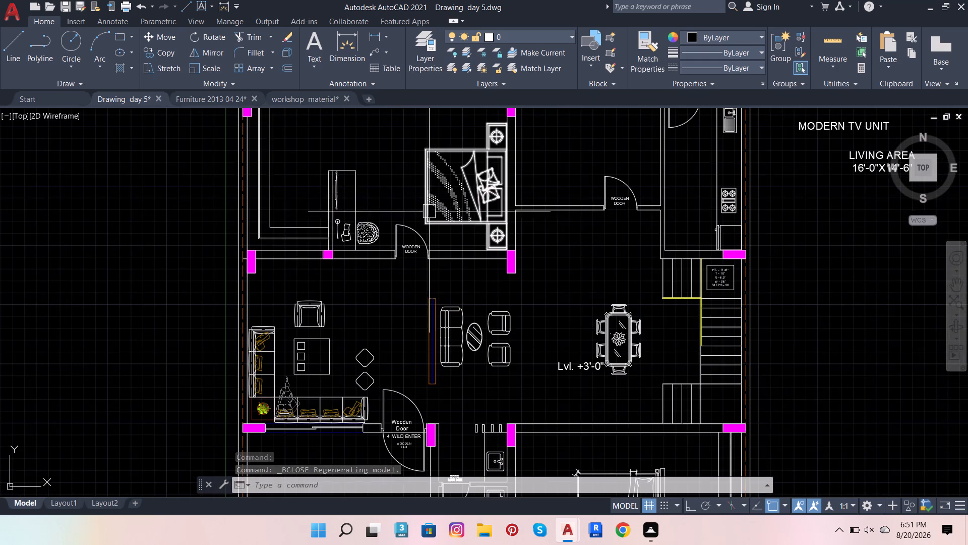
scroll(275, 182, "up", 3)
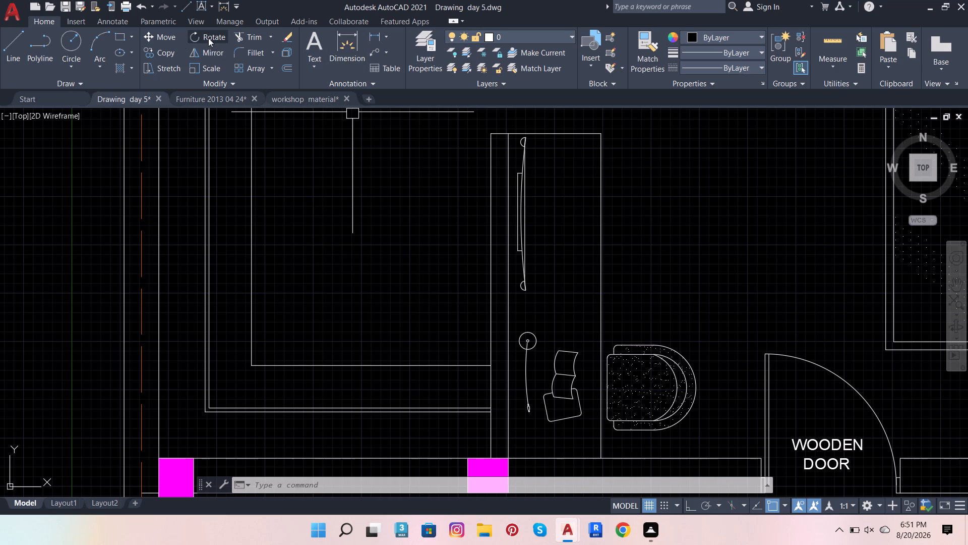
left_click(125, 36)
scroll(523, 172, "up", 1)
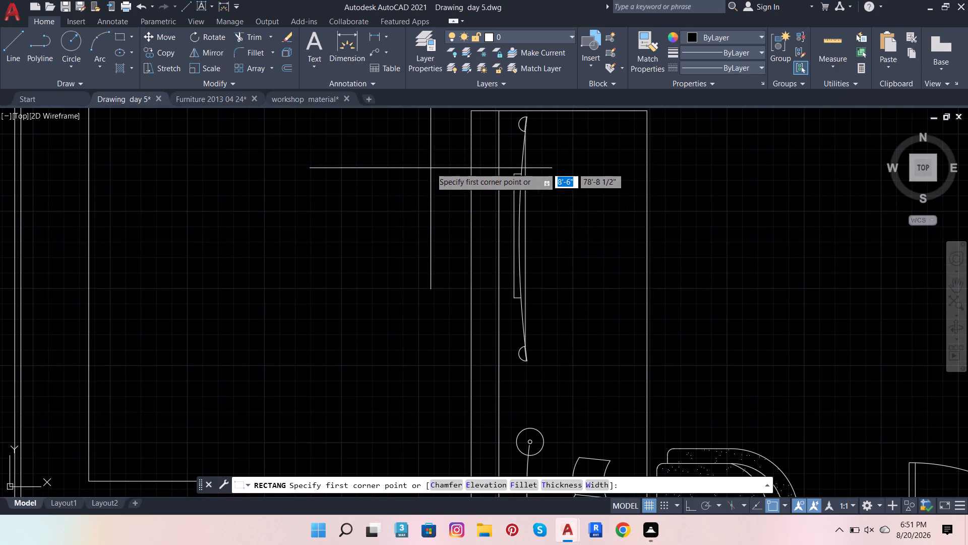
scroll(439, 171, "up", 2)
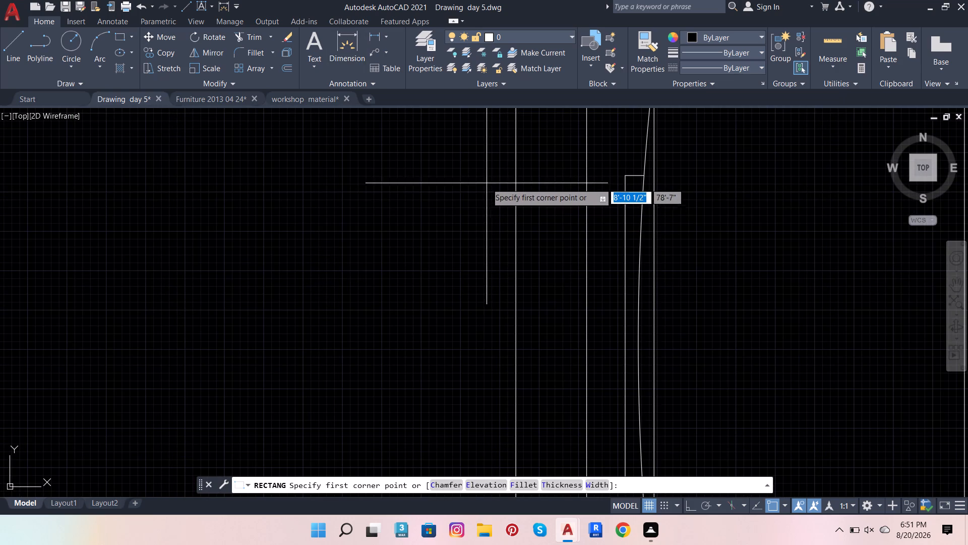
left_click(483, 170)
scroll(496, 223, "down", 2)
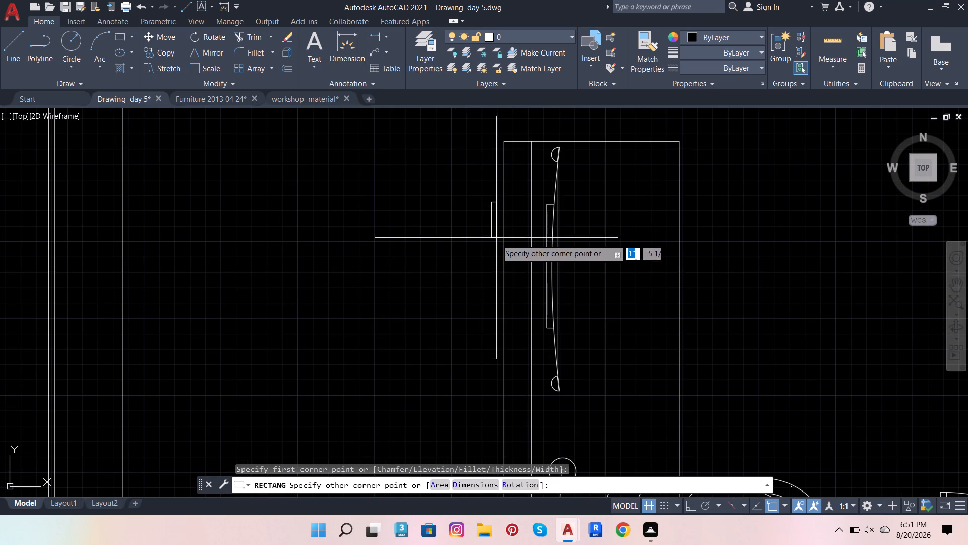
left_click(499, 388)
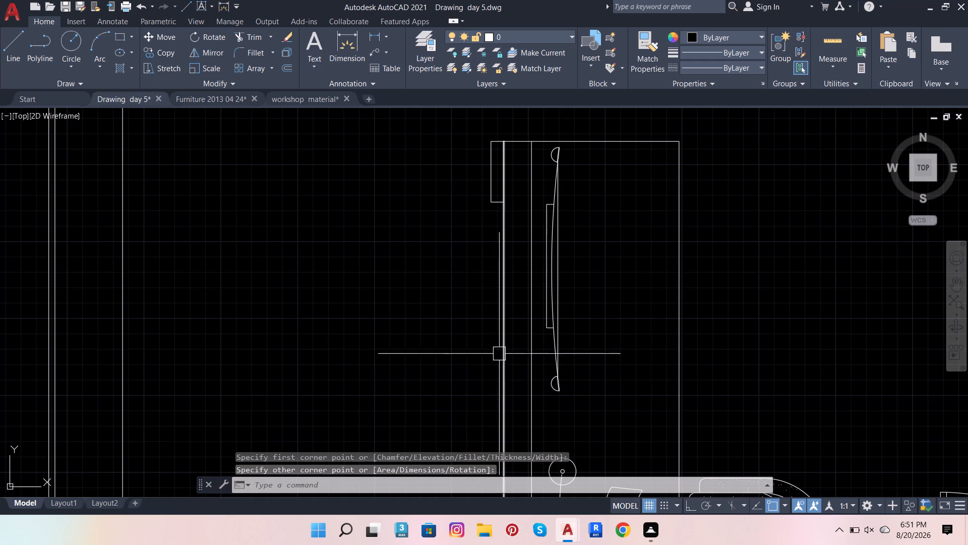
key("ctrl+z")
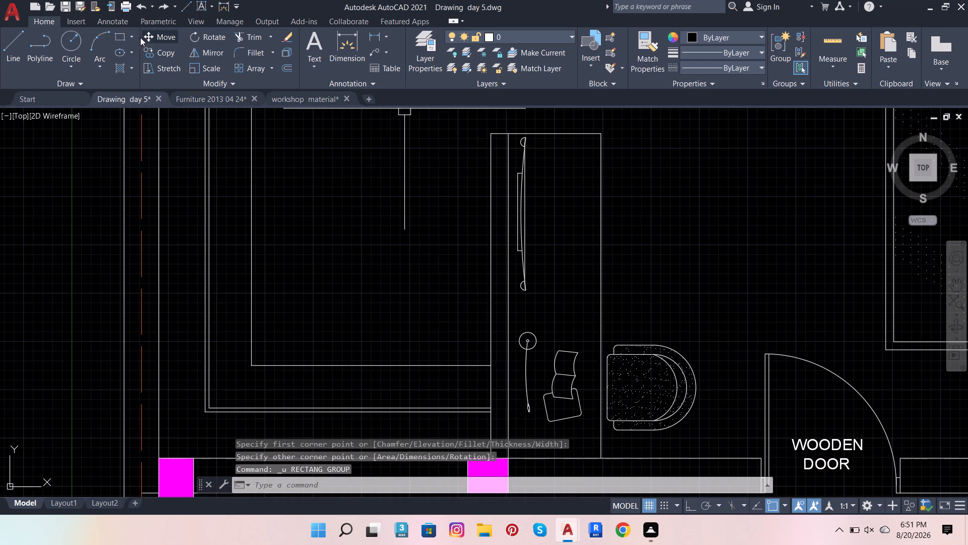
Draw a thin vertical rectangle about 2'-11" long just west of the bedroom's TV and study-table unit.
left_click(127, 36)
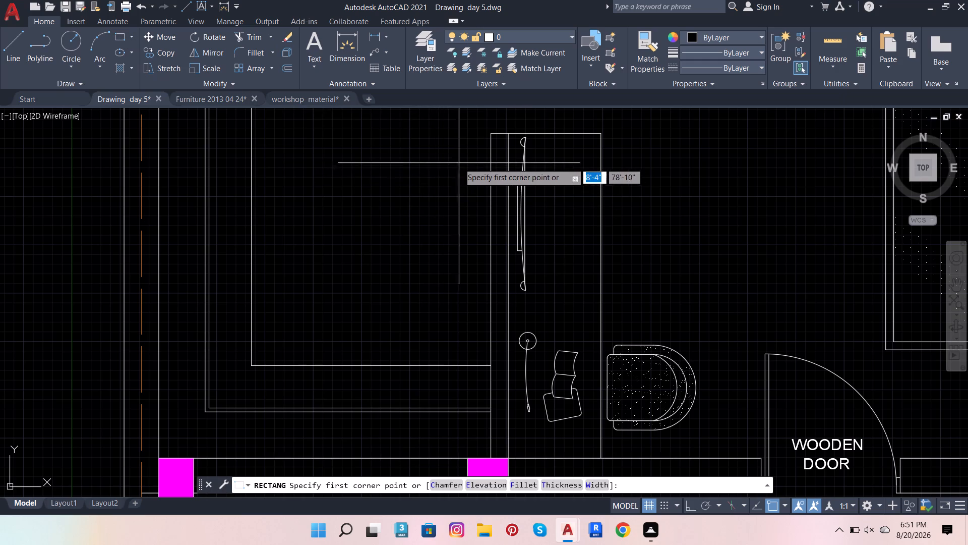
left_click(475, 158)
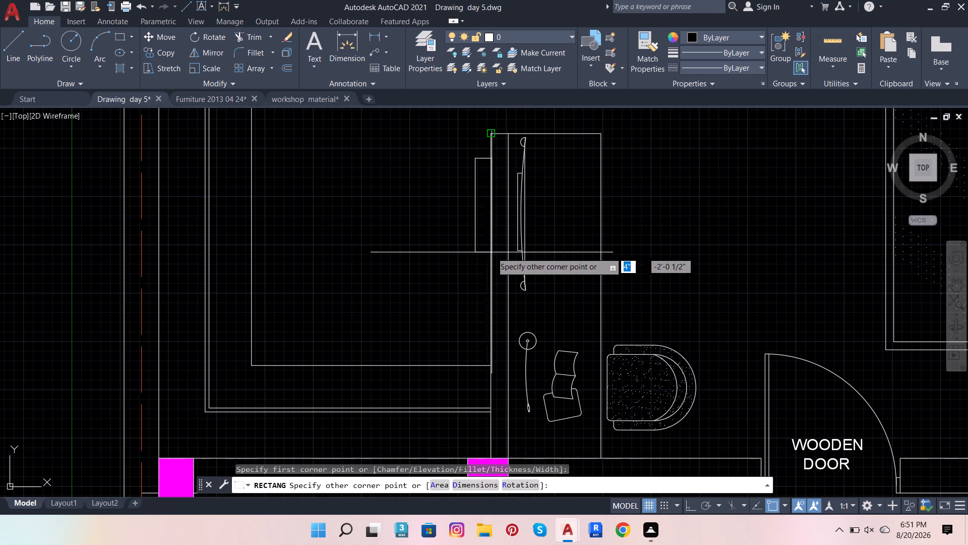
left_click(480, 294)
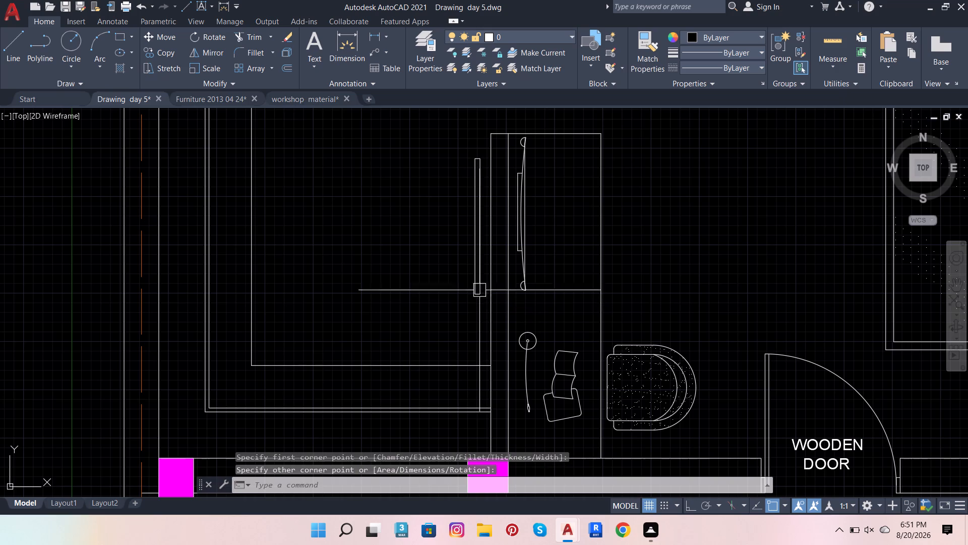
Move the thin rectangle slightly north, bringing its upper end closer to the unit's upper edge.
left_click(472, 235)
left_click(157, 34)
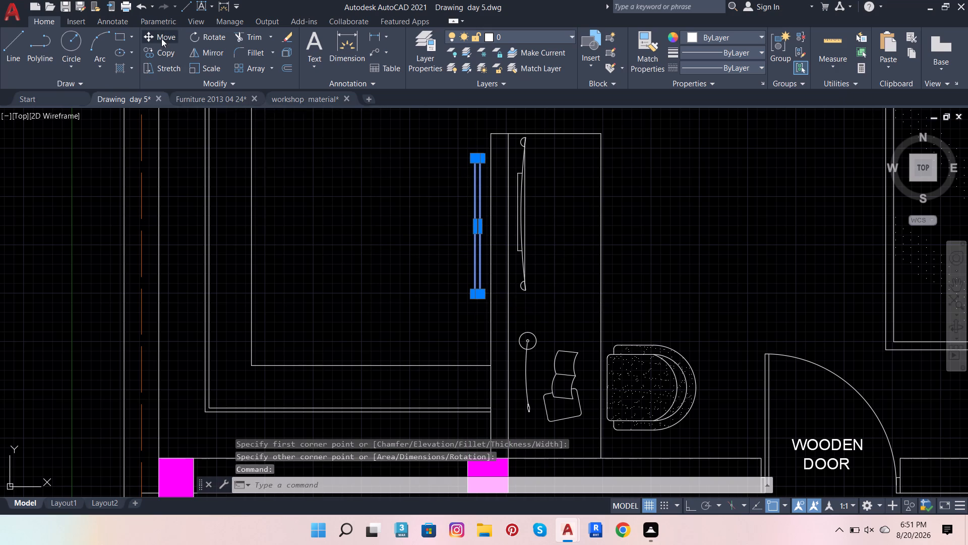
scroll(497, 153, "up", 2)
left_click(444, 165)
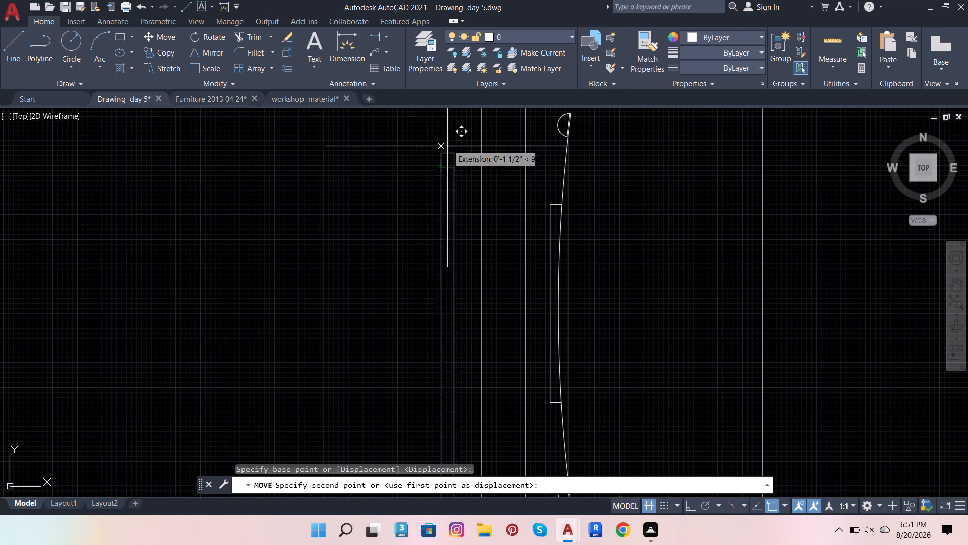
left_click(448, 124)
Move the thin vertical rectangle east by about its own width, bringing it closer to the TV and study-table unit.
scroll(439, 187, "down", 2)
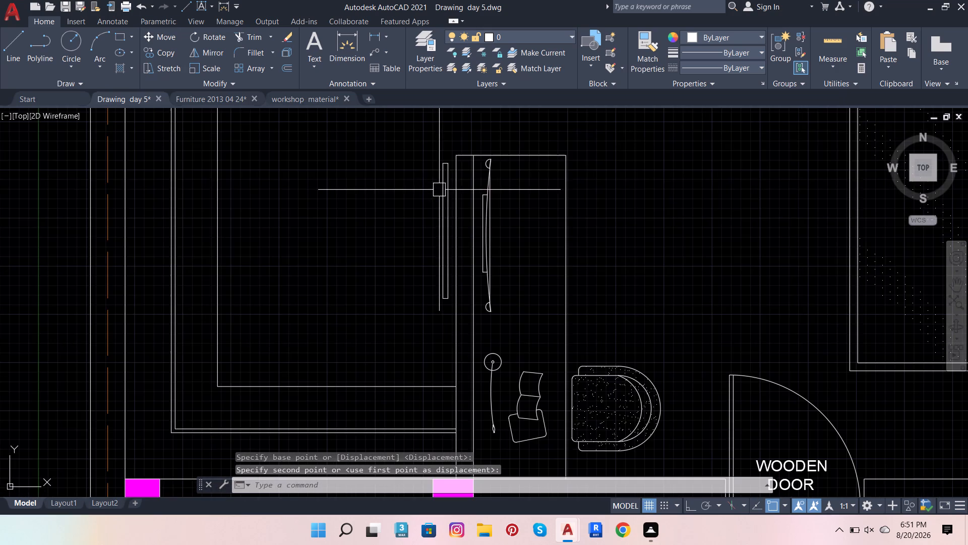
scroll(440, 174, "up", 1)
left_click(446, 161)
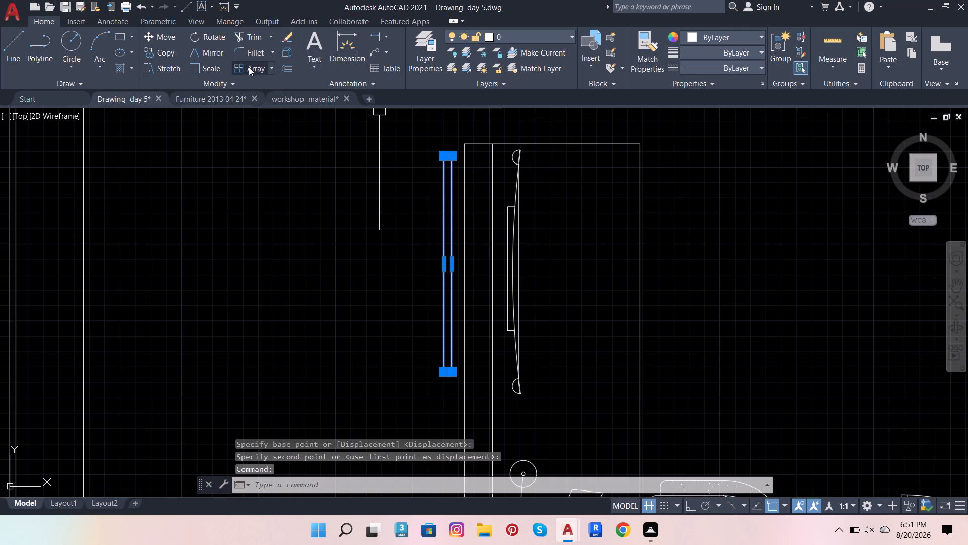
left_click(175, 36)
scroll(411, 134, "up", 2)
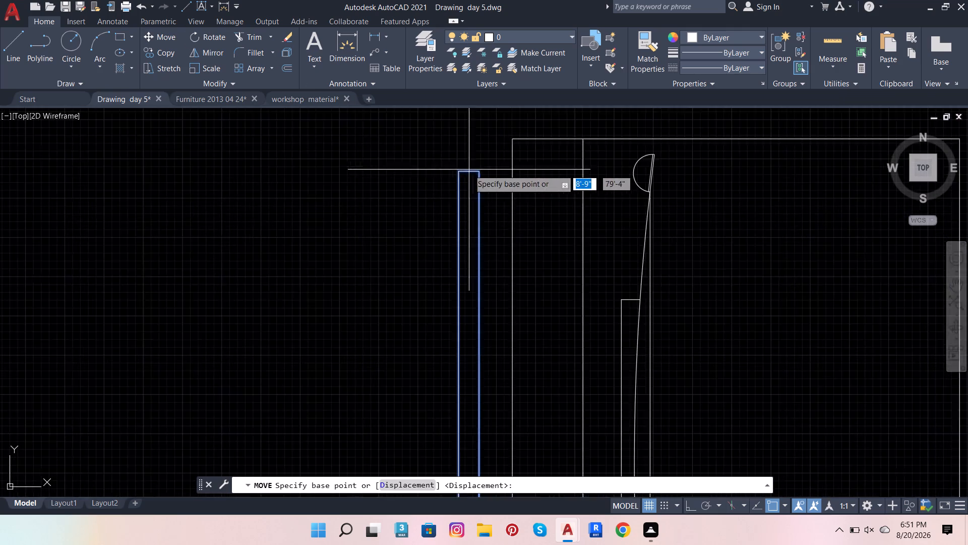
scroll(475, 174, "up", 2)
scroll(434, 144, "up", 2)
left_click(542, 190)
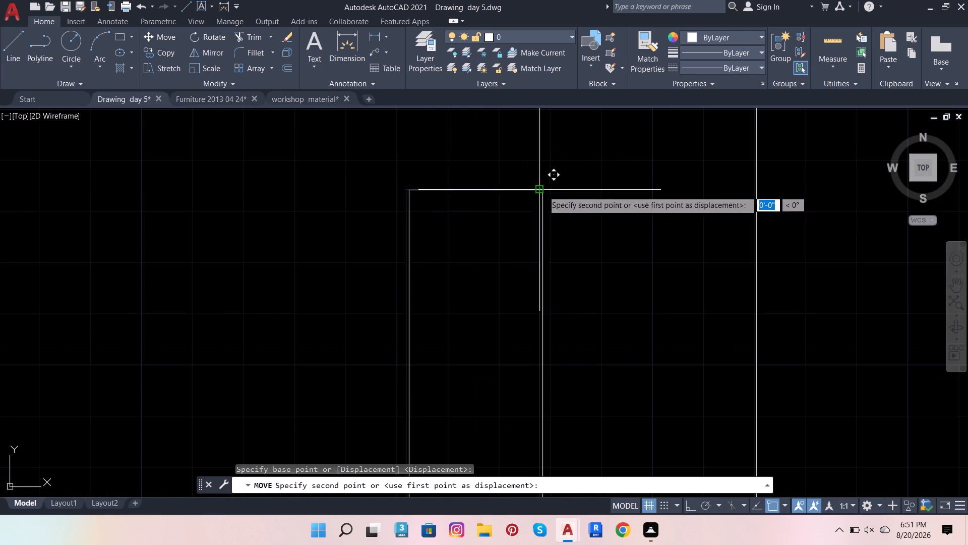
left_click(672, 192)
Write a multiline text label reading "MIRROR\ DRESSING" between the DRESS and MODERN TV UNIT STUDY TABLE labels beside the plan.
scroll(476, 218, "down", 3)
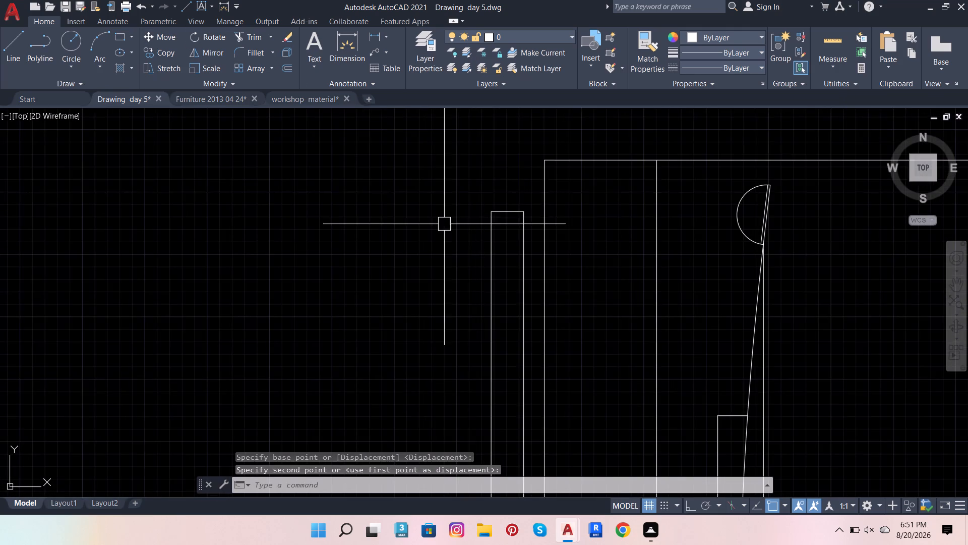
scroll(445, 223, "down", 3)
scroll(435, 362, "up", 1)
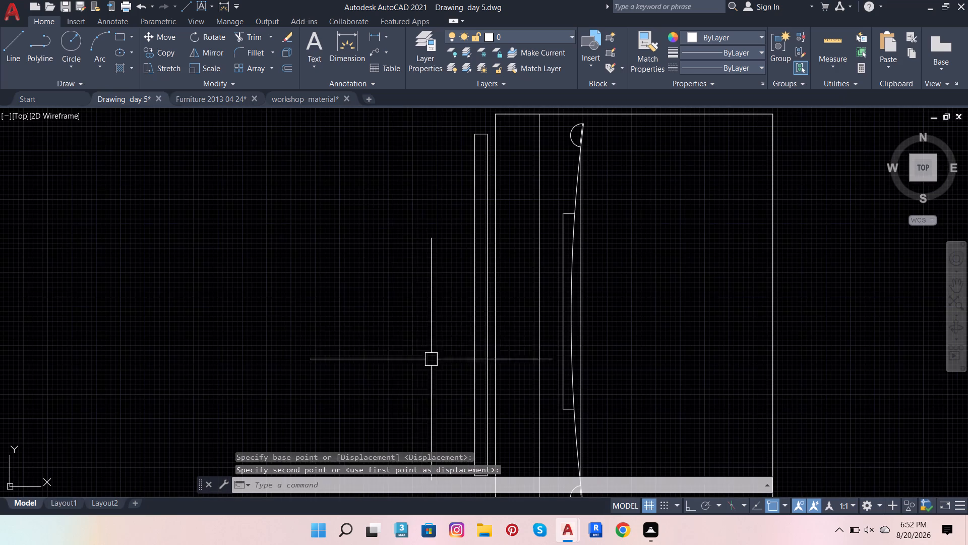
scroll(401, 280, "down", 6)
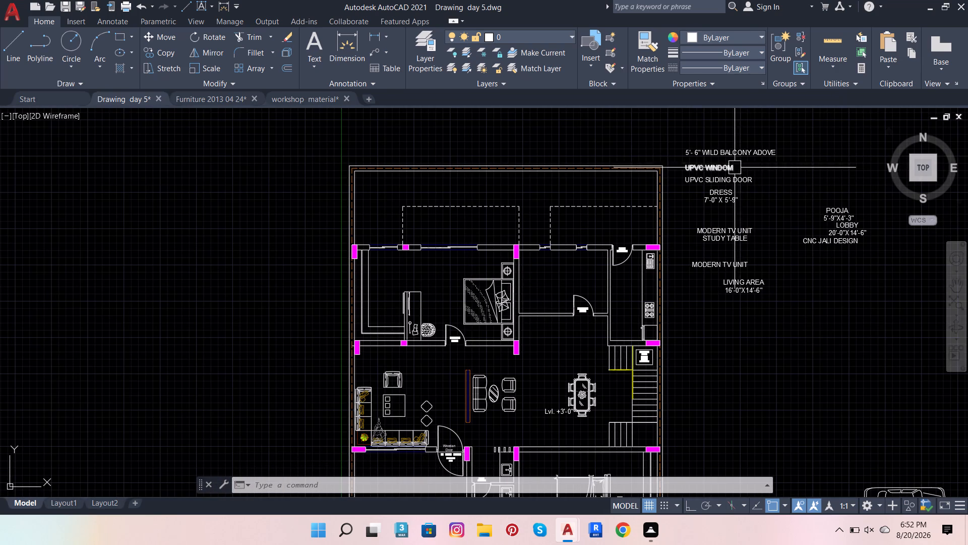
scroll(728, 203, "up", 4)
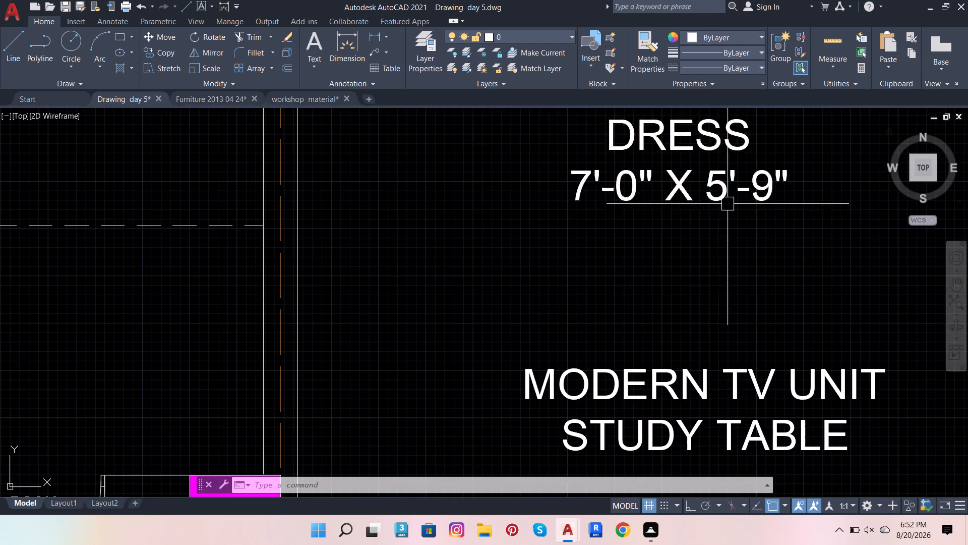
left_click(315, 39)
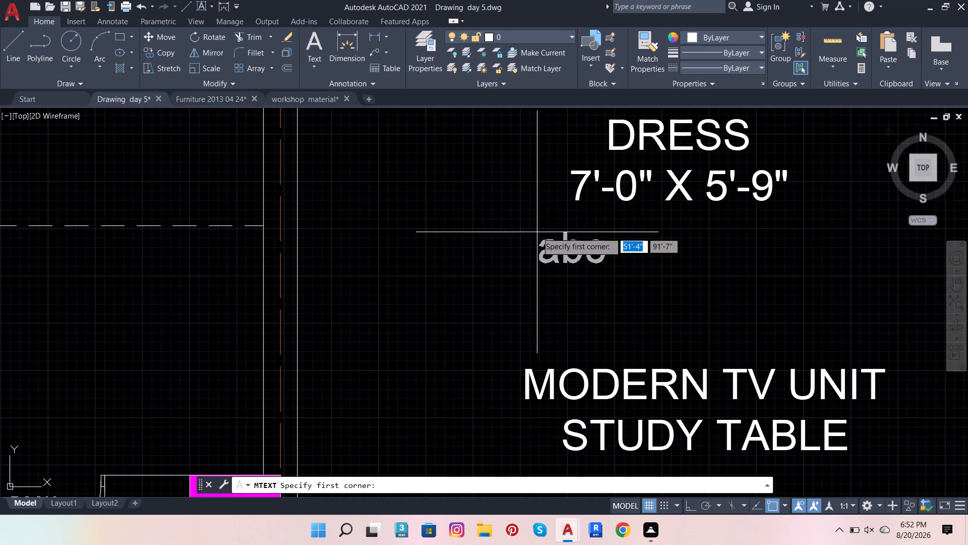
left_click(526, 215)
left_click(900, 327)
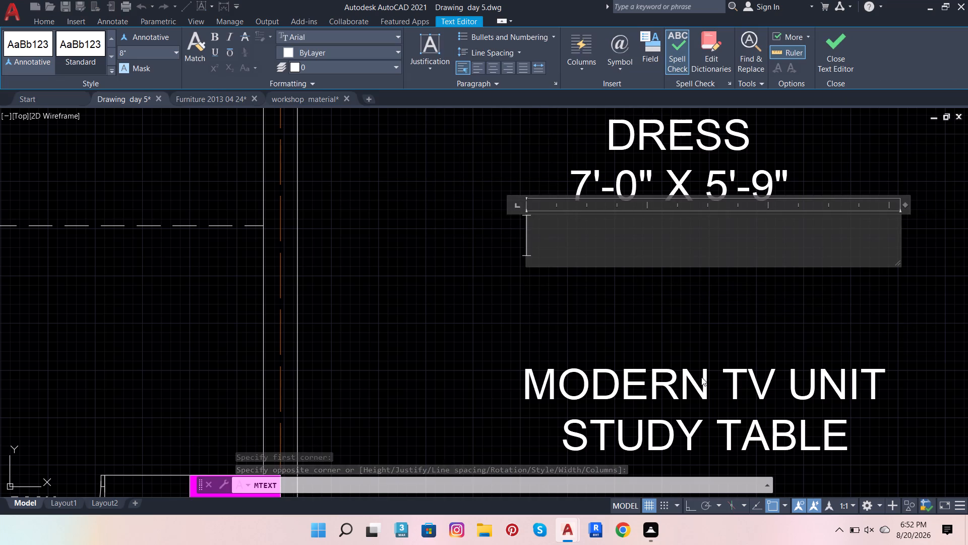
type("MI")
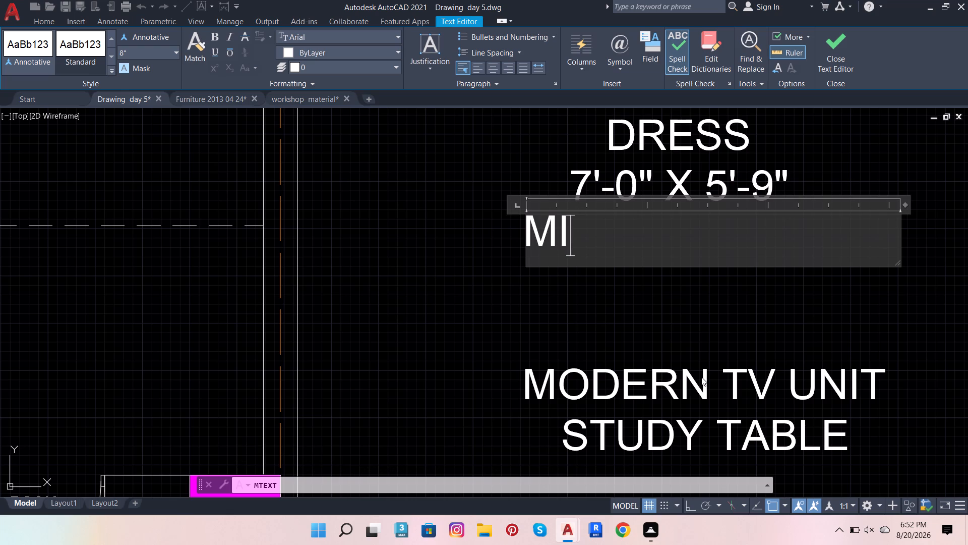
type("RRIO")
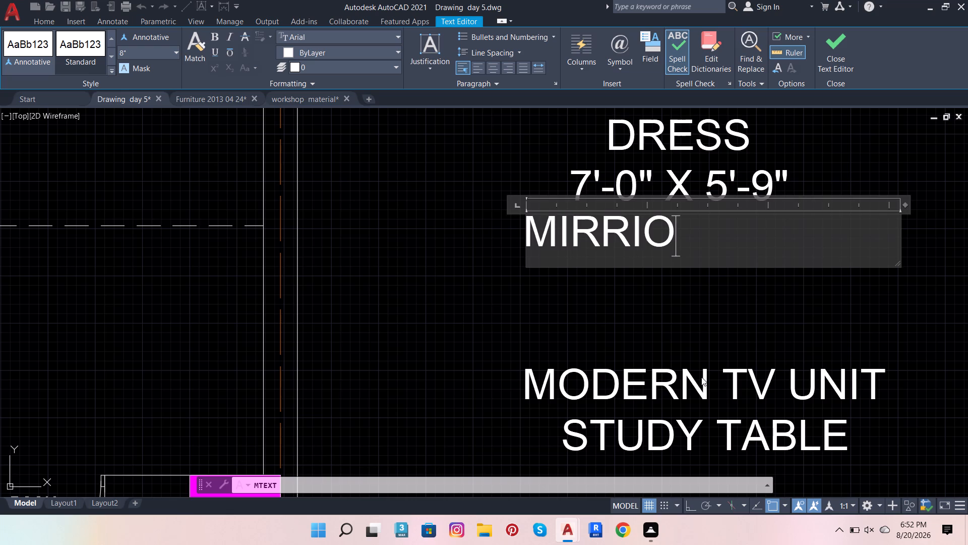
key("BackSpace")
key("BackSpace")
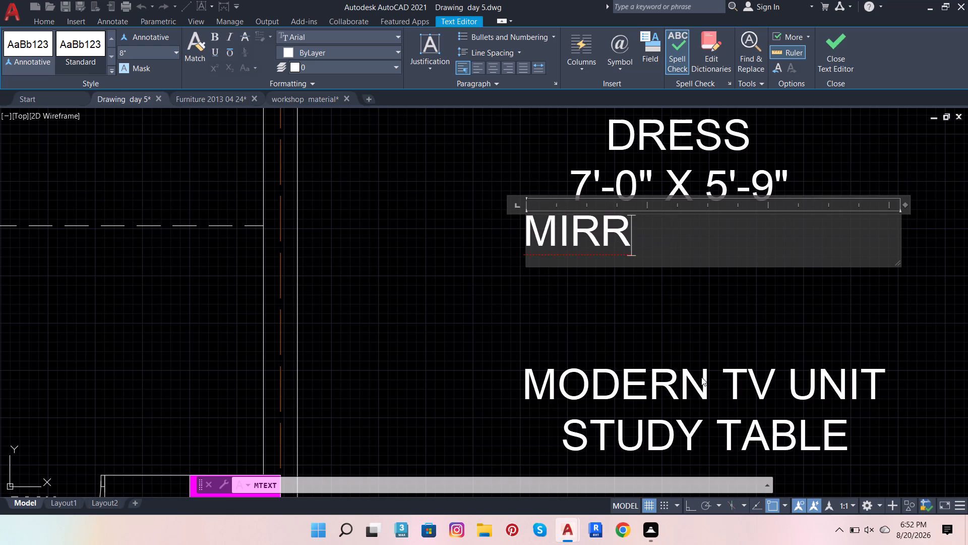
type("OR")
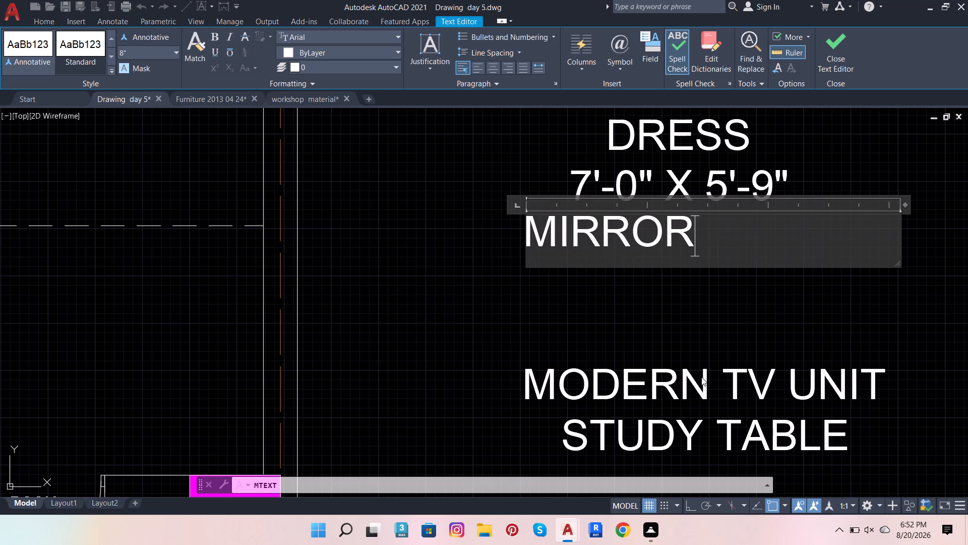
key("space")
key("BackSpace")
key("backslash")
key("space")
type("DRESSING")
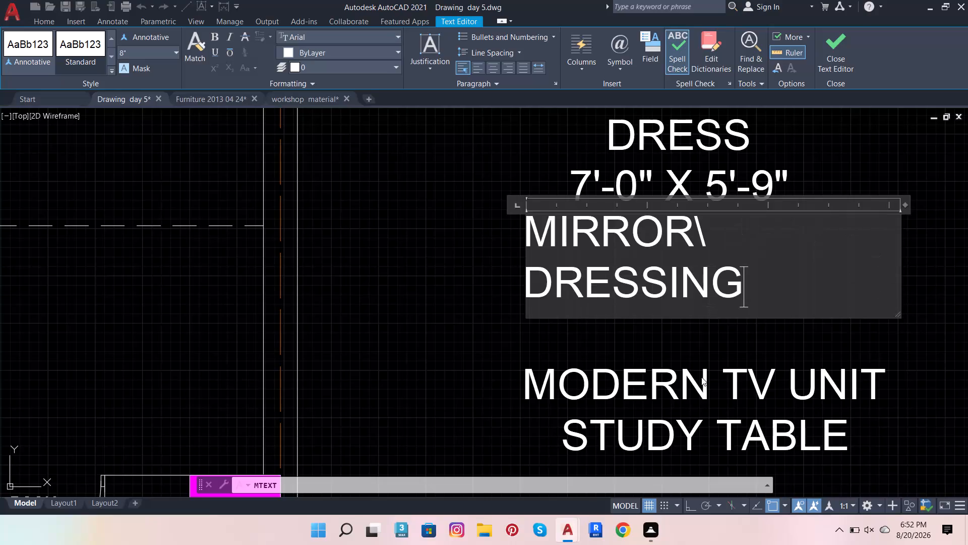
Widen the new label's text frame so MIRROR\ DRESSING fits on one line, and finish the text.
scroll(682, 293, "down", 3)
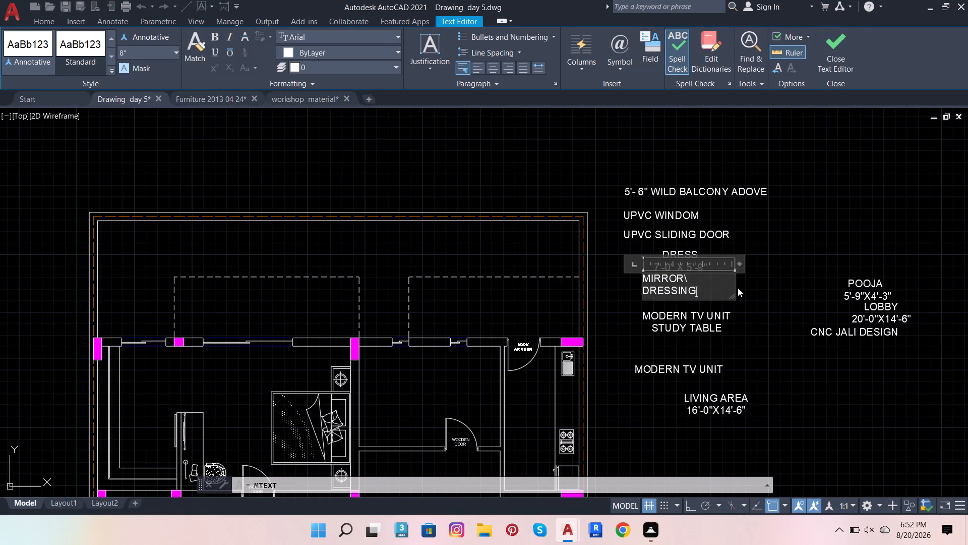
left_click_drag(736, 283, 784, 272)
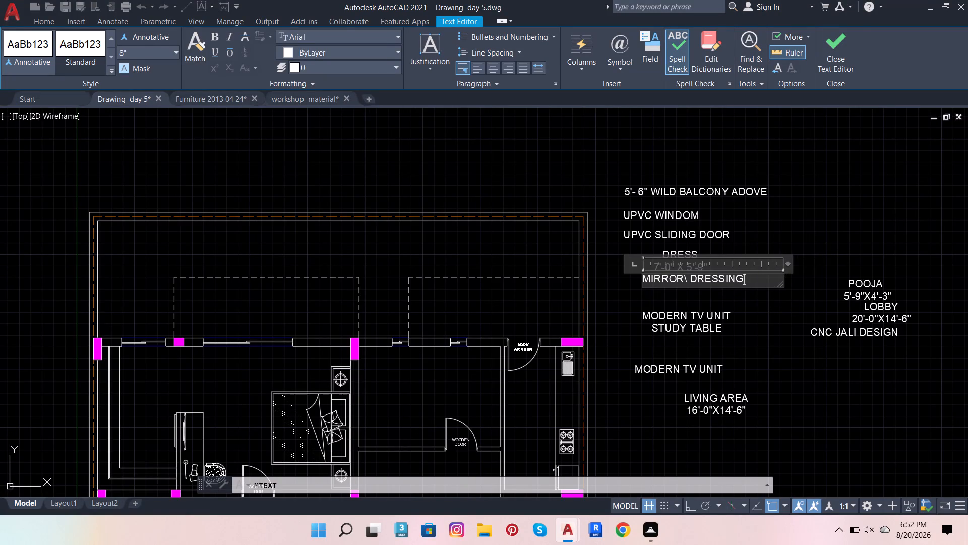
left_click(757, 311)
scroll(749, 283, "up", 3)
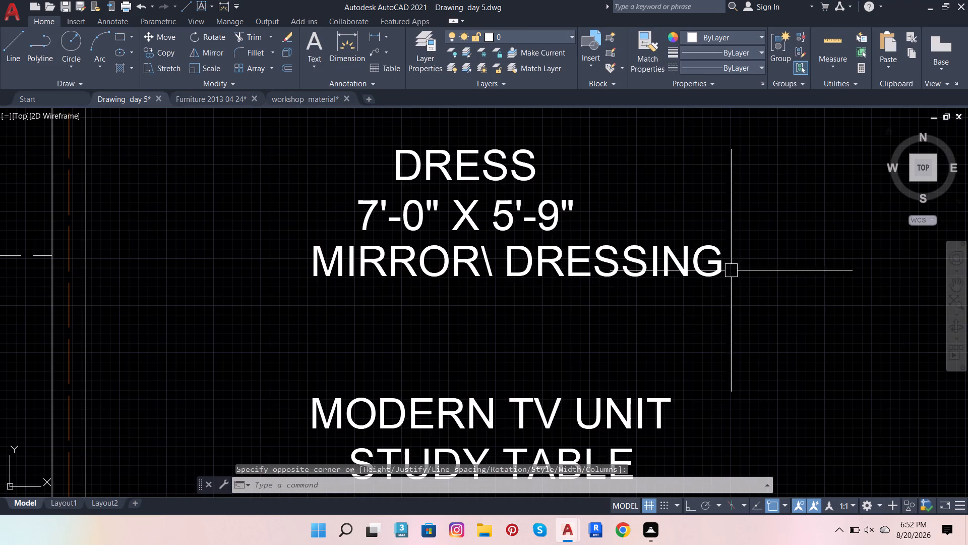
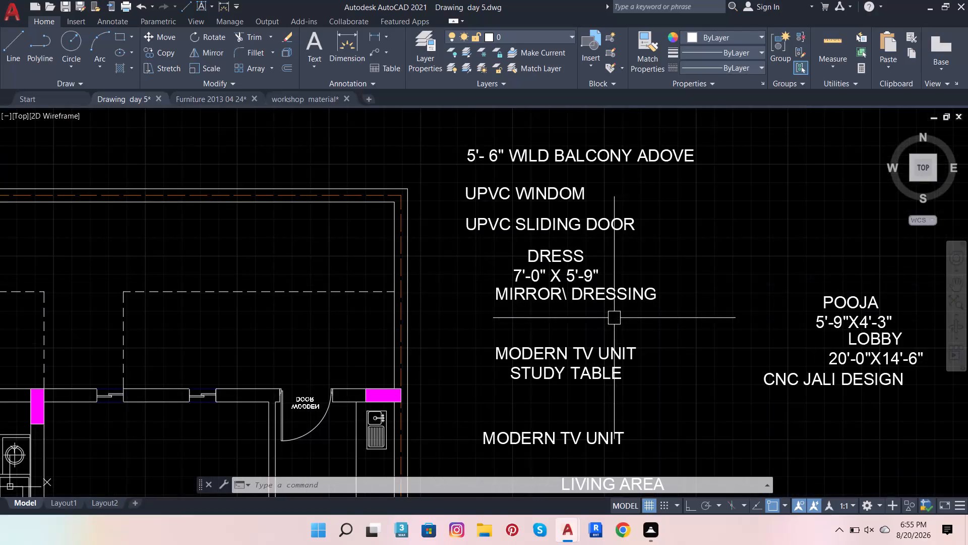
Write a centred two-line multiline text label reading "CAR PARKING" and "AREA" just below the CNC JALI DESIGN label.
scroll(519, 322, "down", 2)
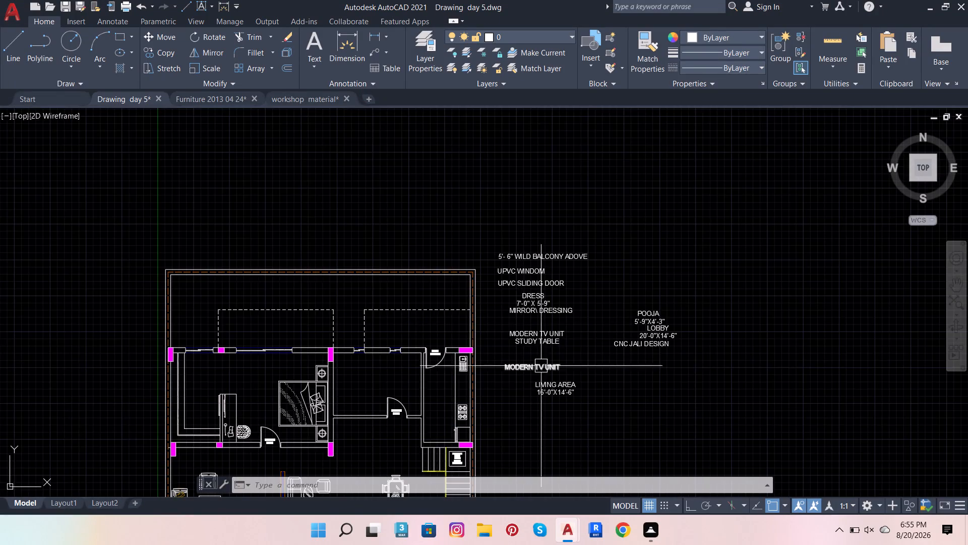
scroll(541, 366, "up", 2)
scroll(578, 348, "down", 2)
scroll(615, 353, "up", 1)
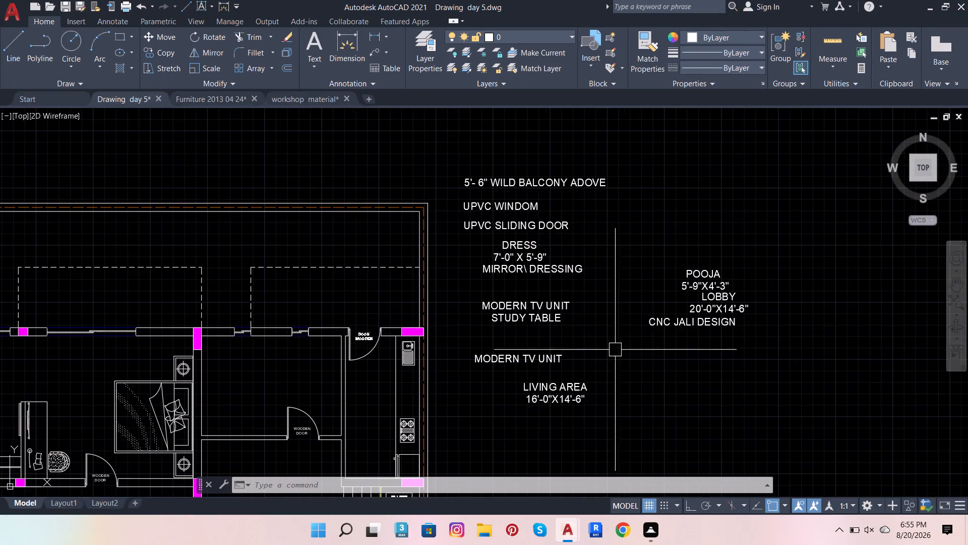
scroll(800, 371, "up", 1)
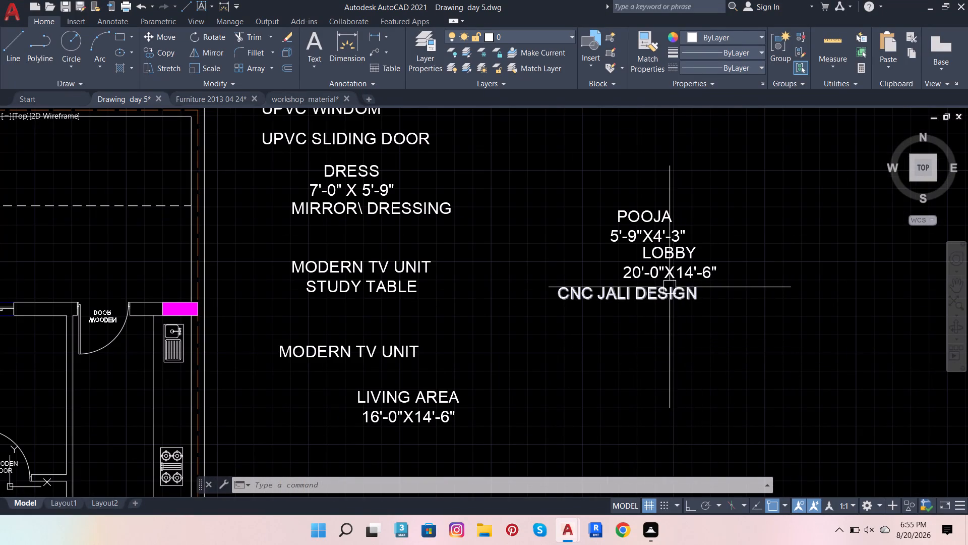
scroll(608, 336, "down", 1)
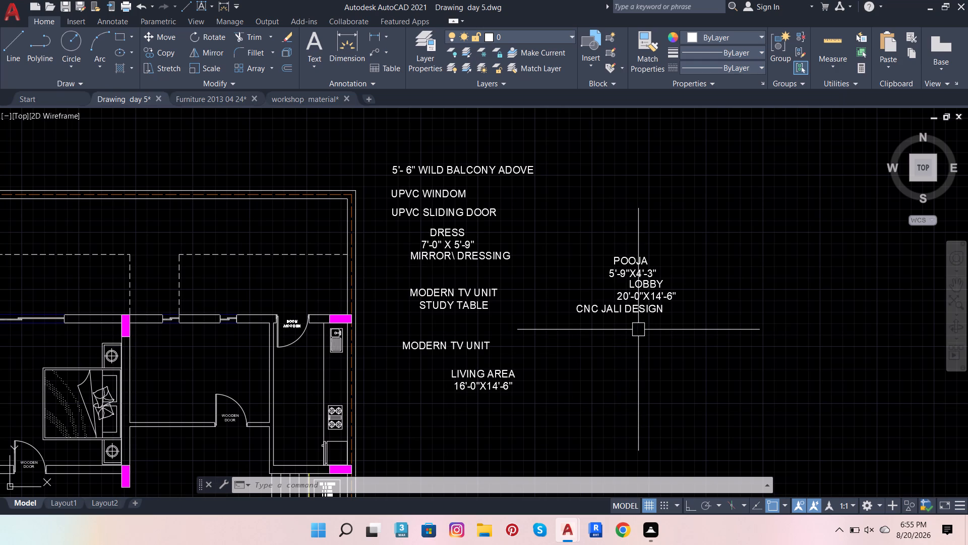
left_click(318, 40)
scroll(559, 345, "up", 1)
left_click(562, 322)
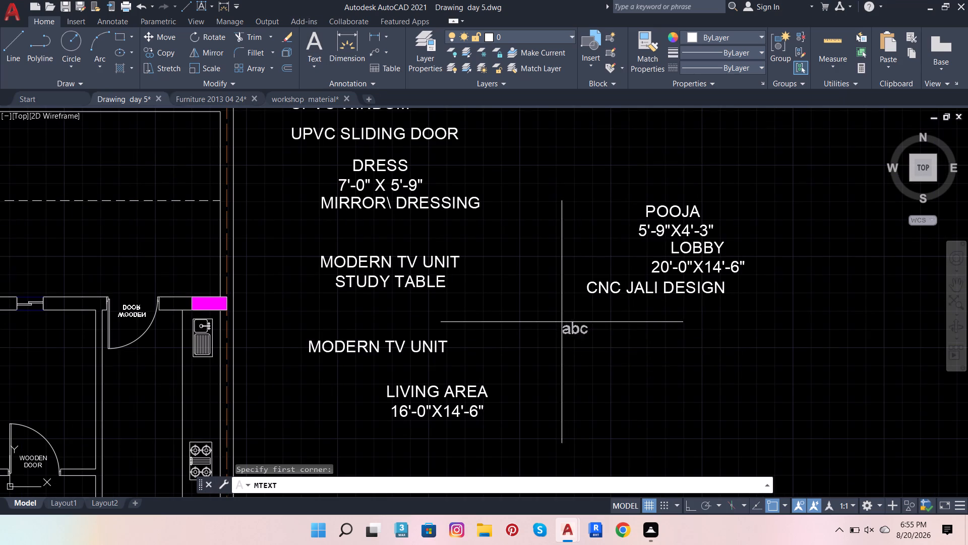
left_click(832, 407)
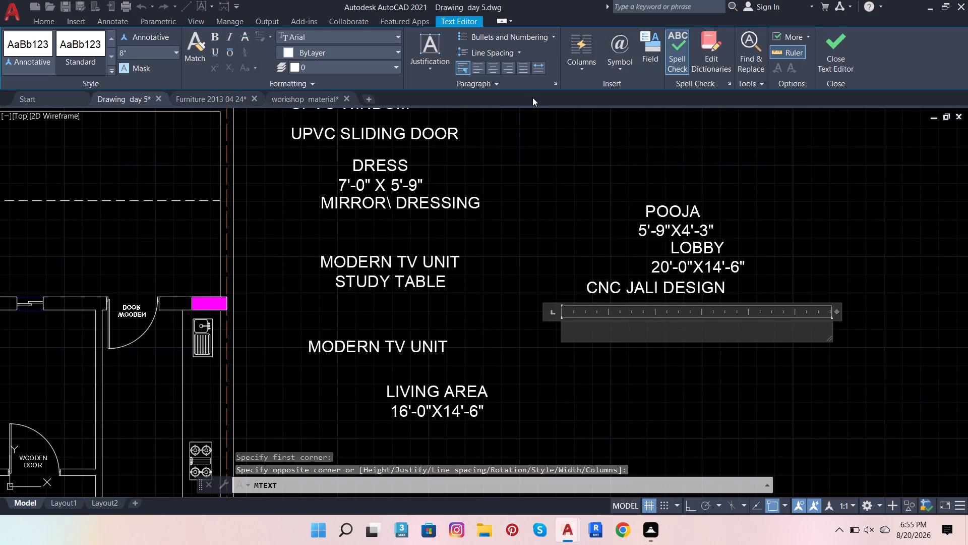
left_click(501, 69)
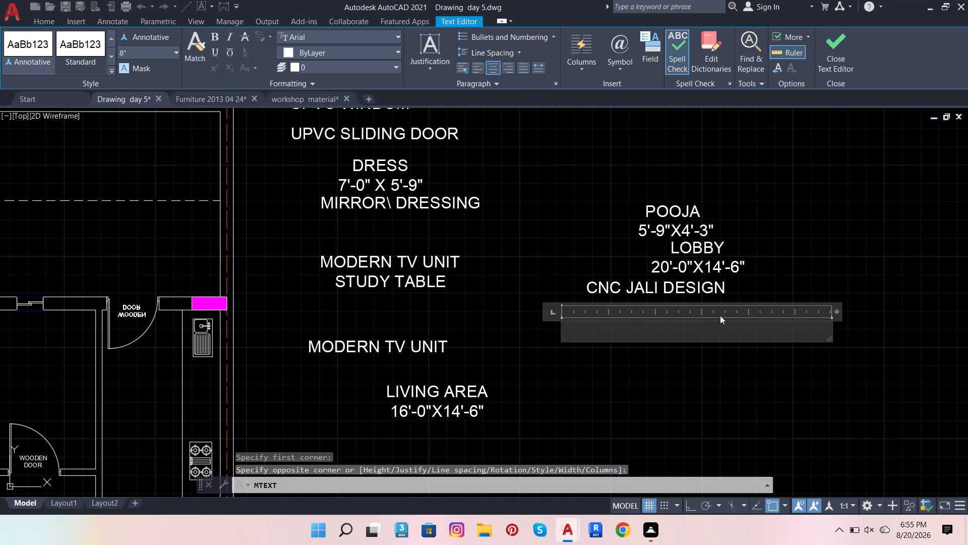
left_click(718, 326)
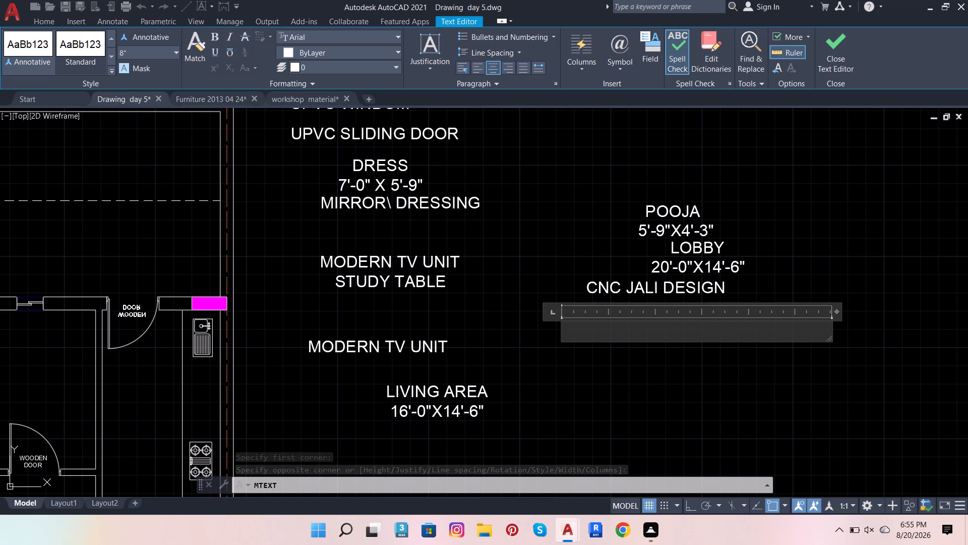
type("CAR")
key("space")
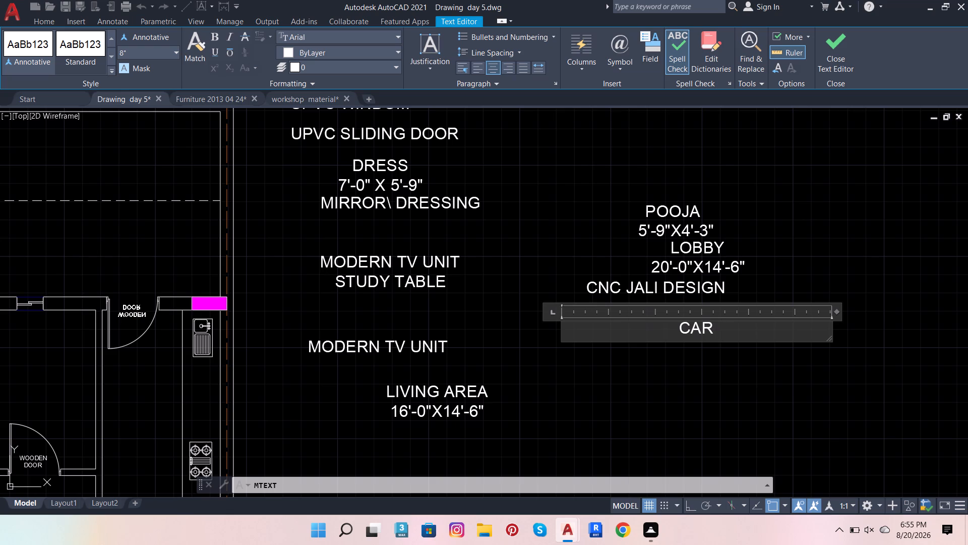
type("RKI")
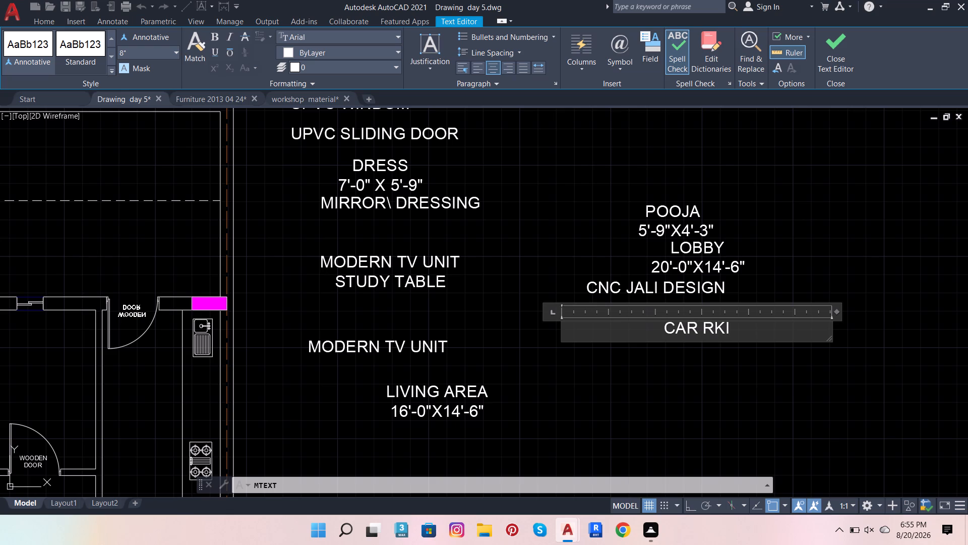
key("BackSpace")
key("BackSpace")
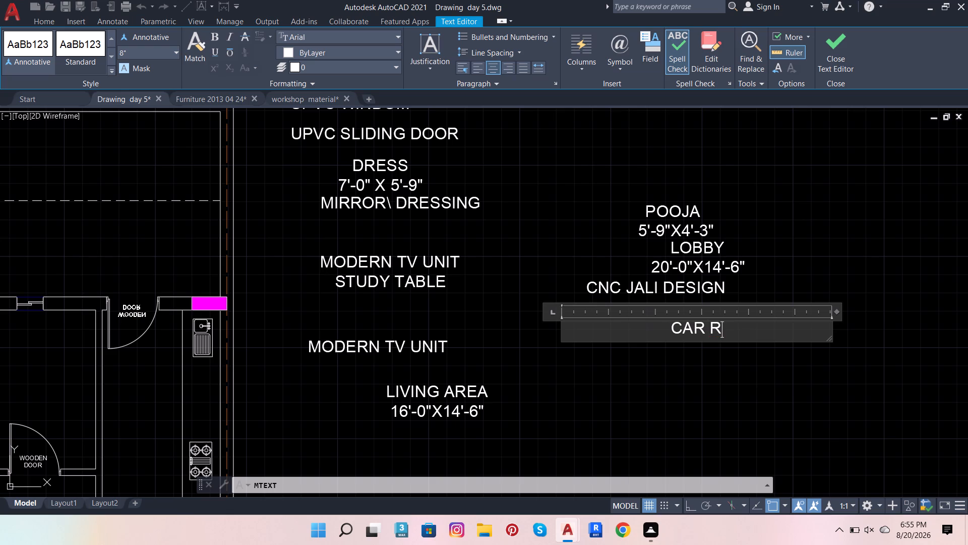
key("BackSpace")
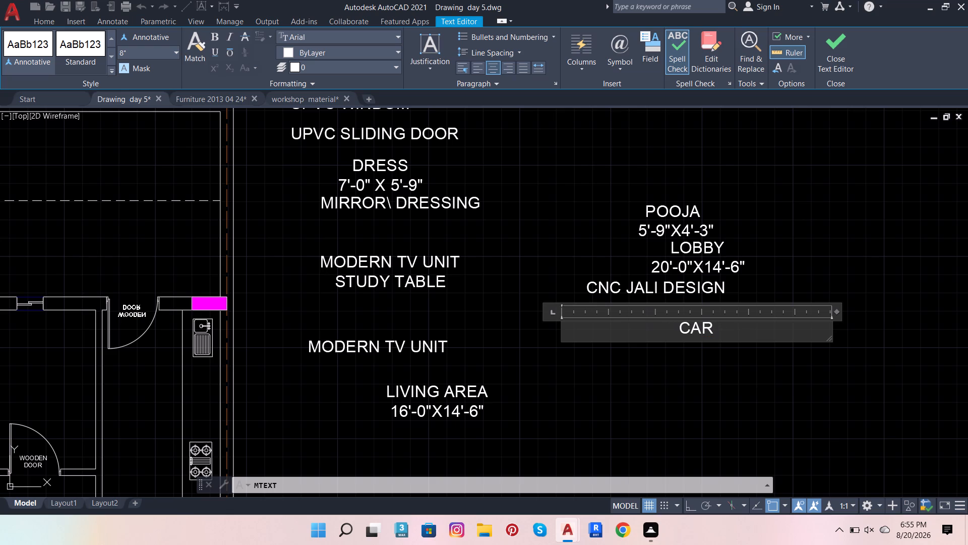
key("p")
type("AR")
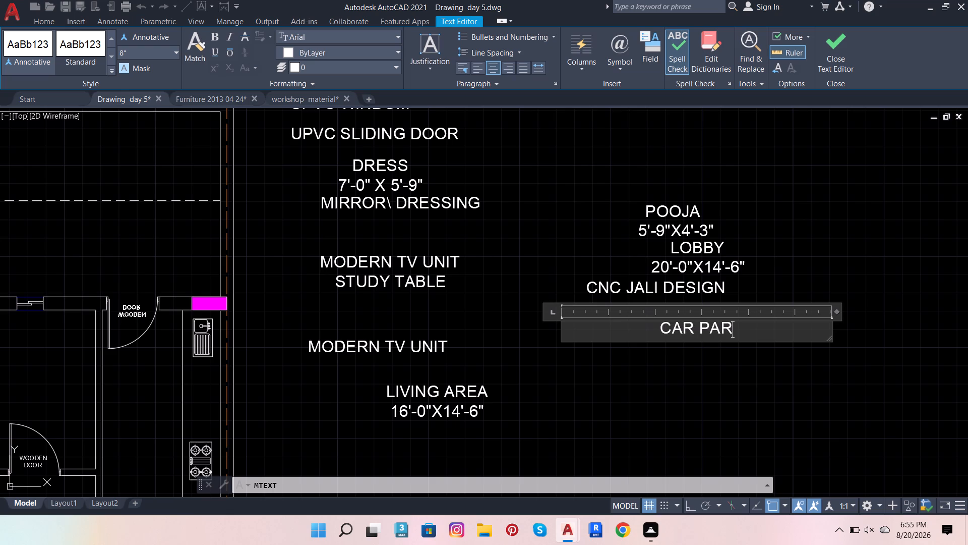
type("KING")
key("space")
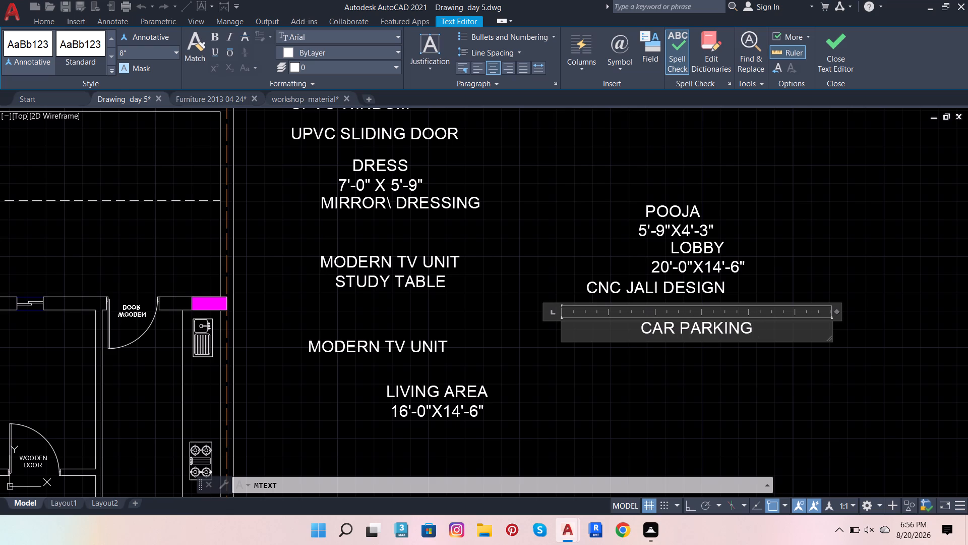
key("shift+Return")
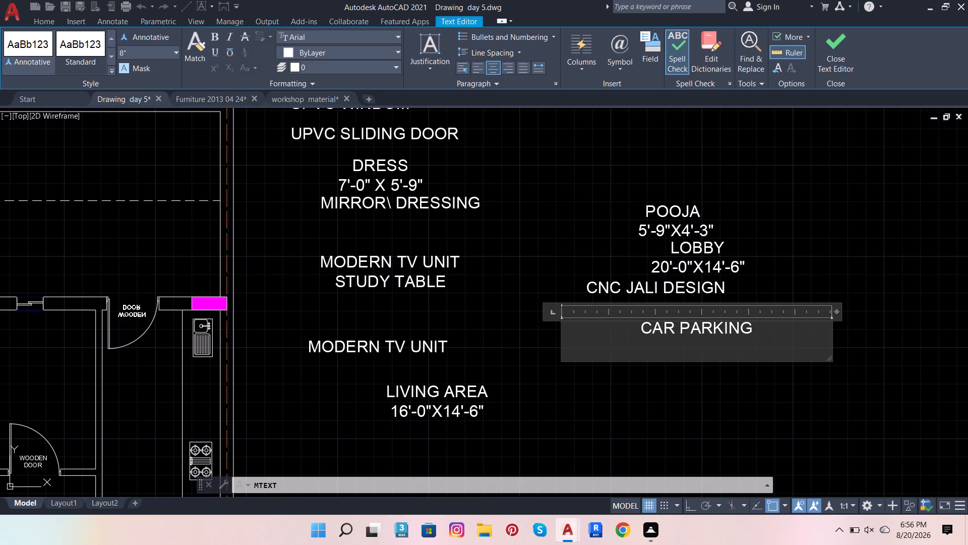
type("AREA")
left_click(698, 401)
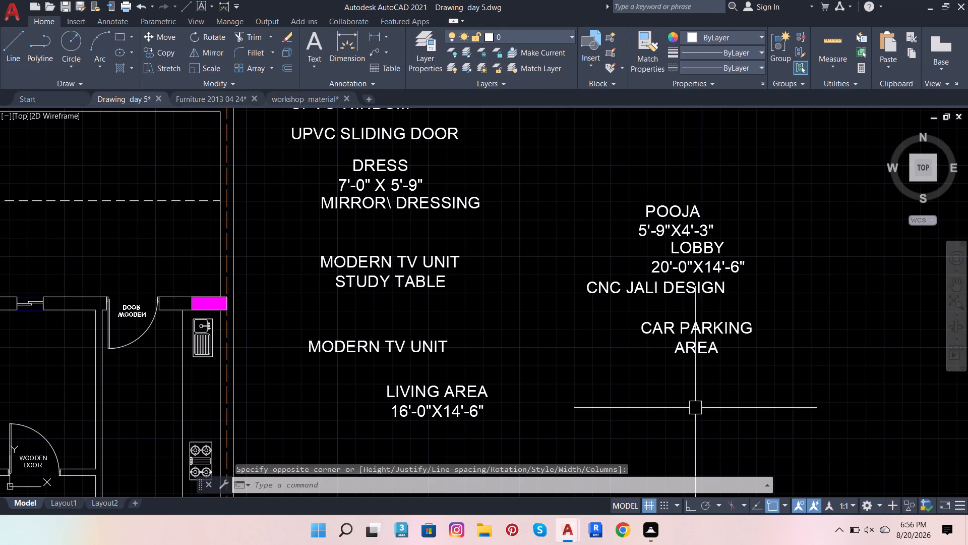
Write a centred two-line multiline text label reading "FRONT SIDE OPEN" and "AREA" just below the CAR PARKING AREA label.
scroll(695, 408, "down", 1)
scroll(693, 414, "up", 2)
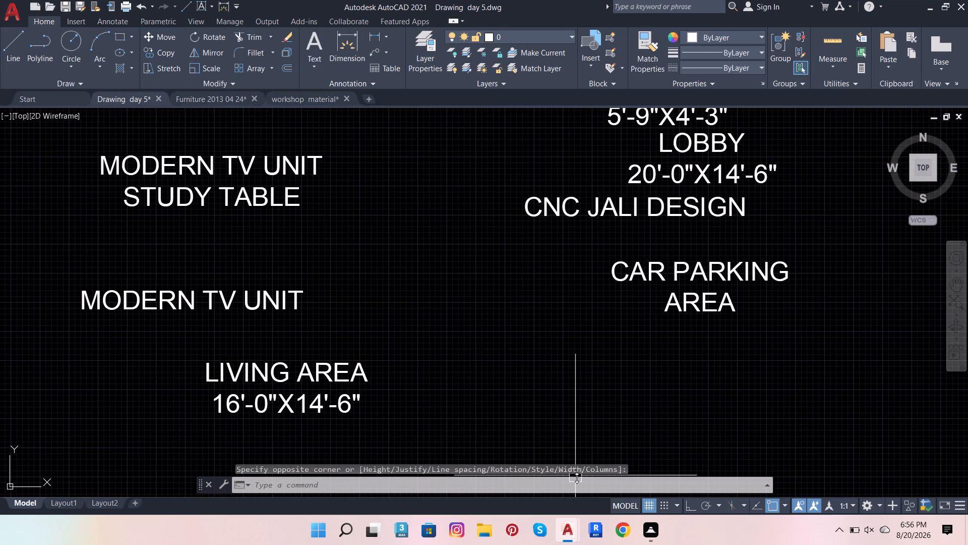
left_click(304, 50)
left_click(559, 350)
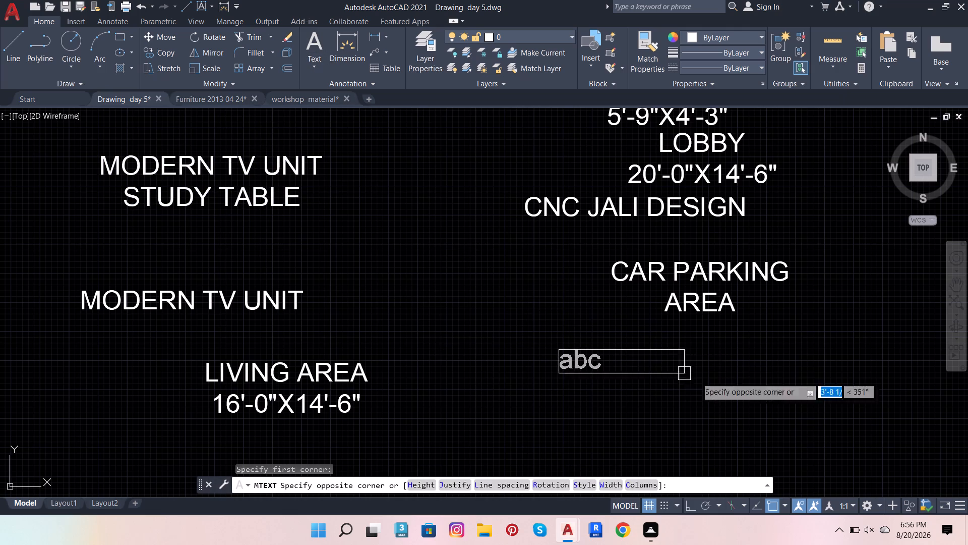
left_click(845, 436)
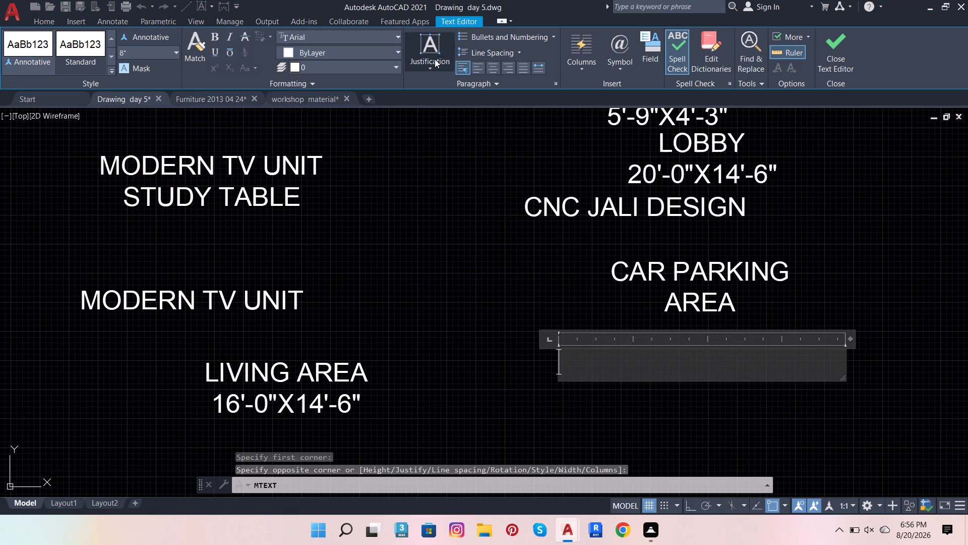
left_click(488, 71)
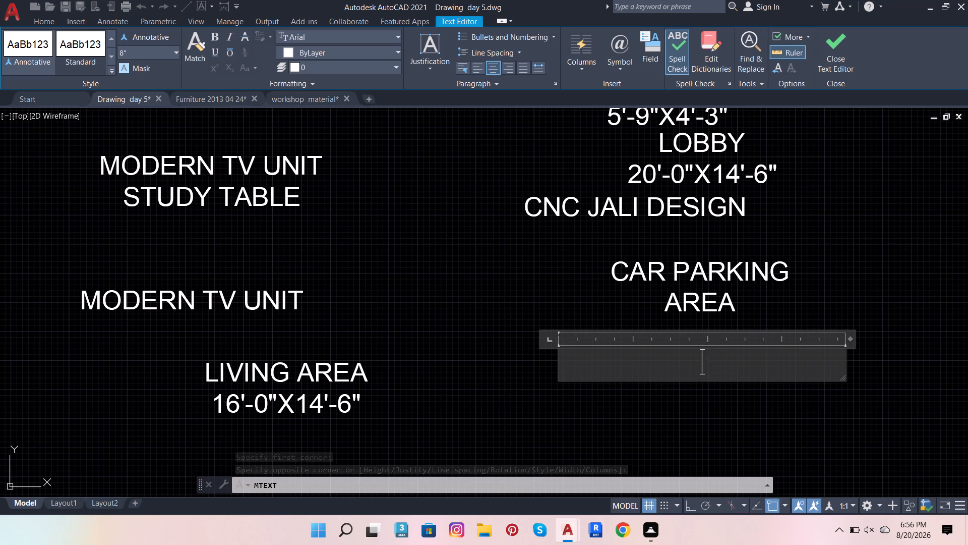
left_click(643, 366)
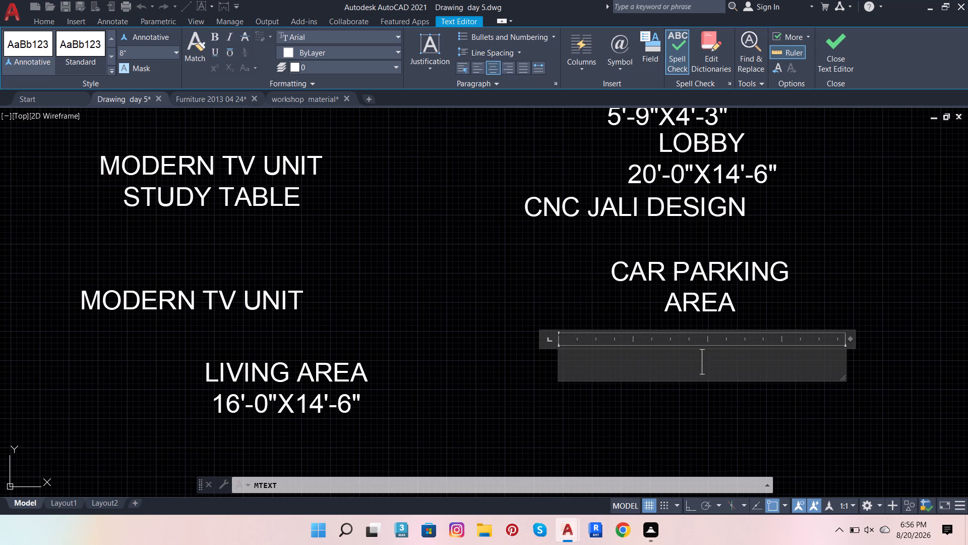
type("FR")
type("0O")
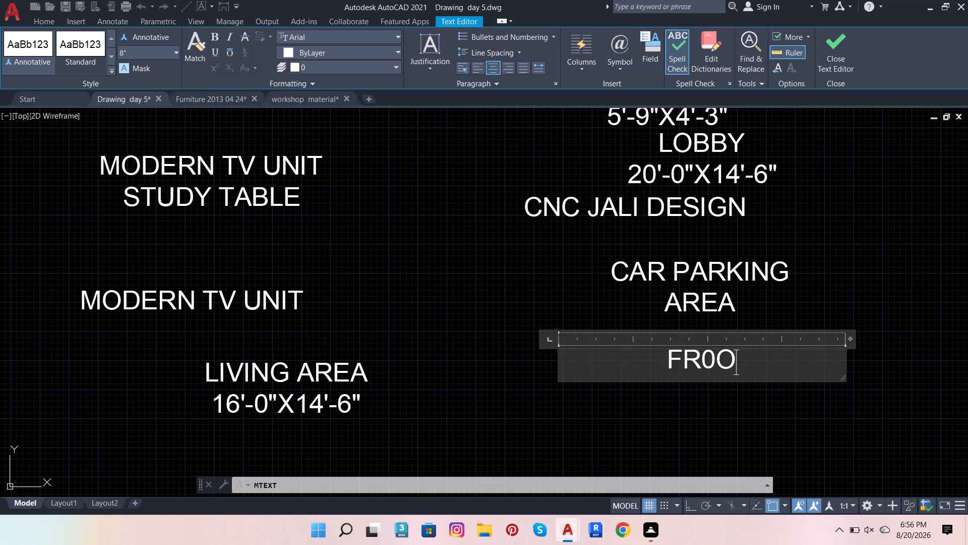
key("BackSpace")
key("BackSpace")
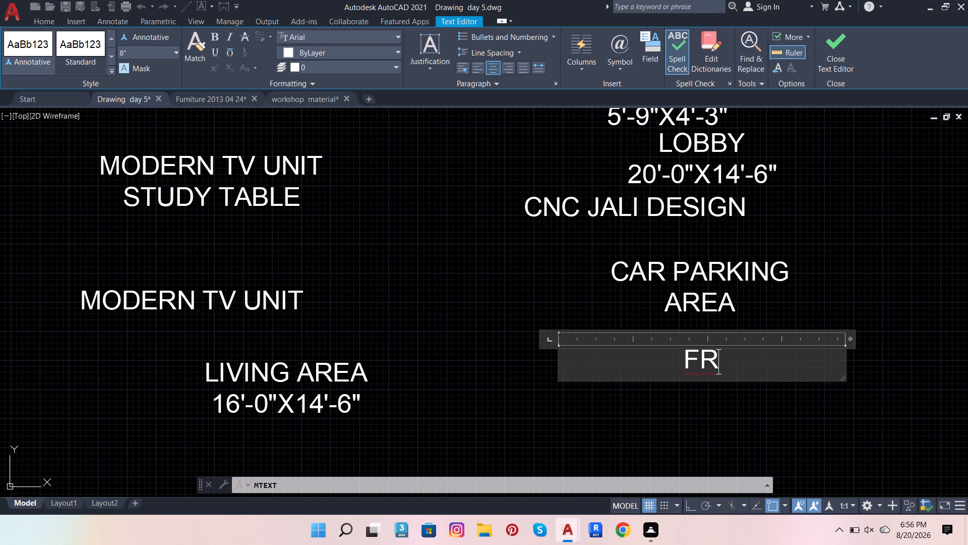
type("ONT")
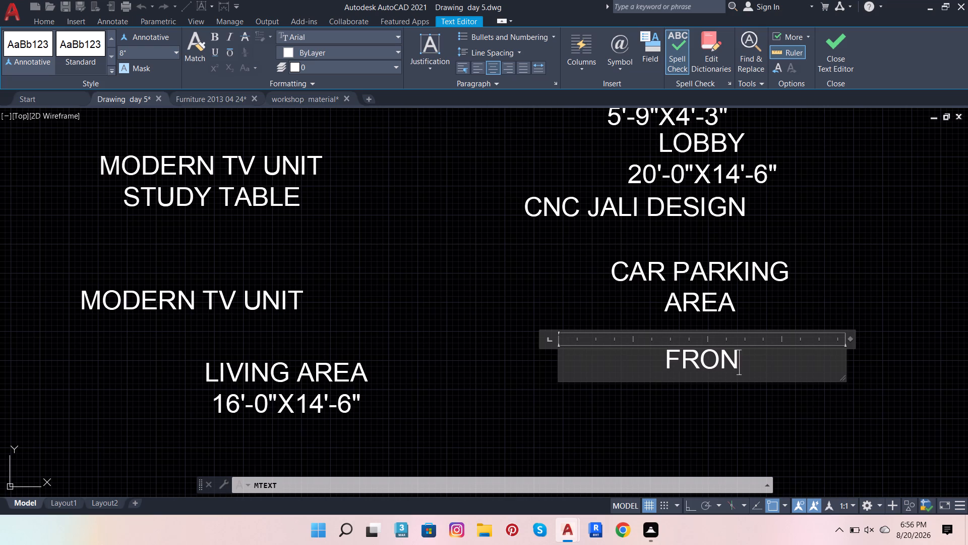
key("space")
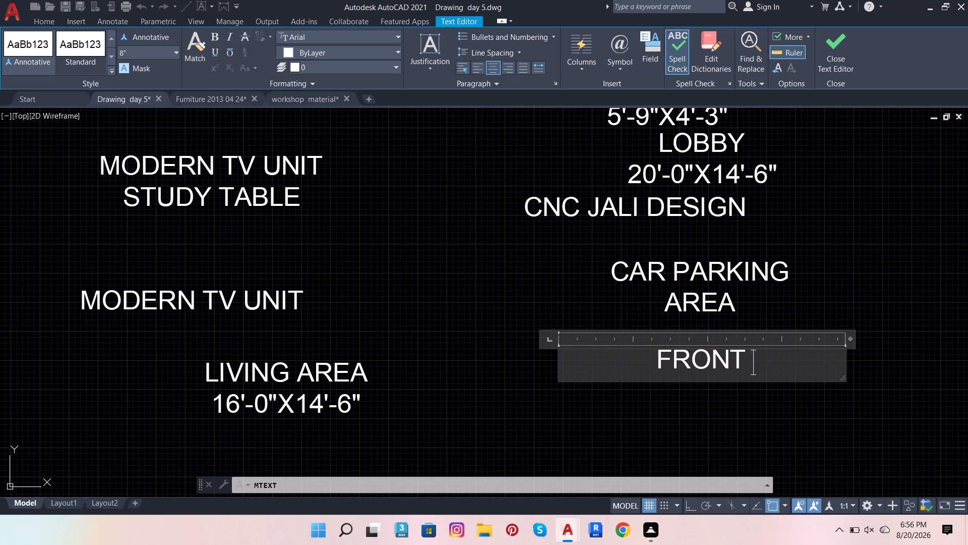
type("SI")
type("DE")
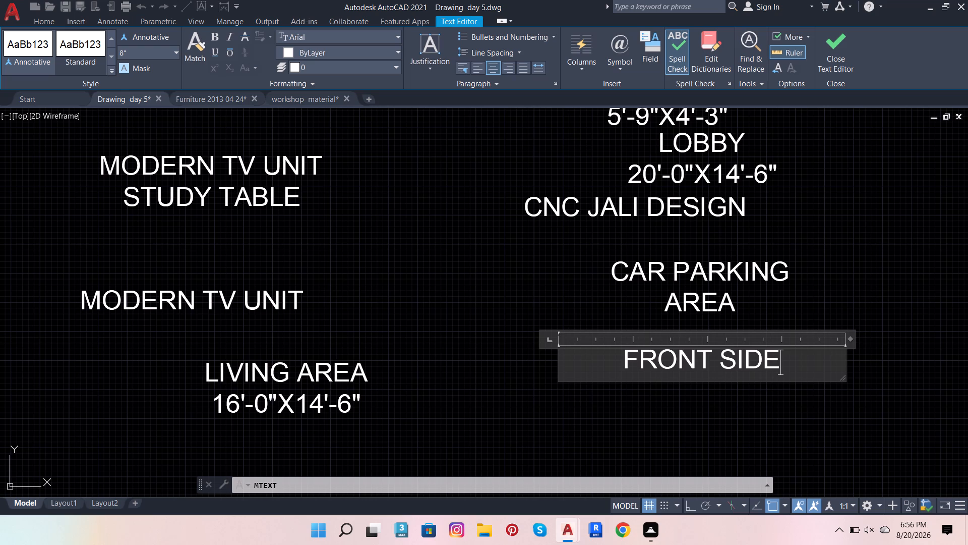
key("space")
type("OPE")
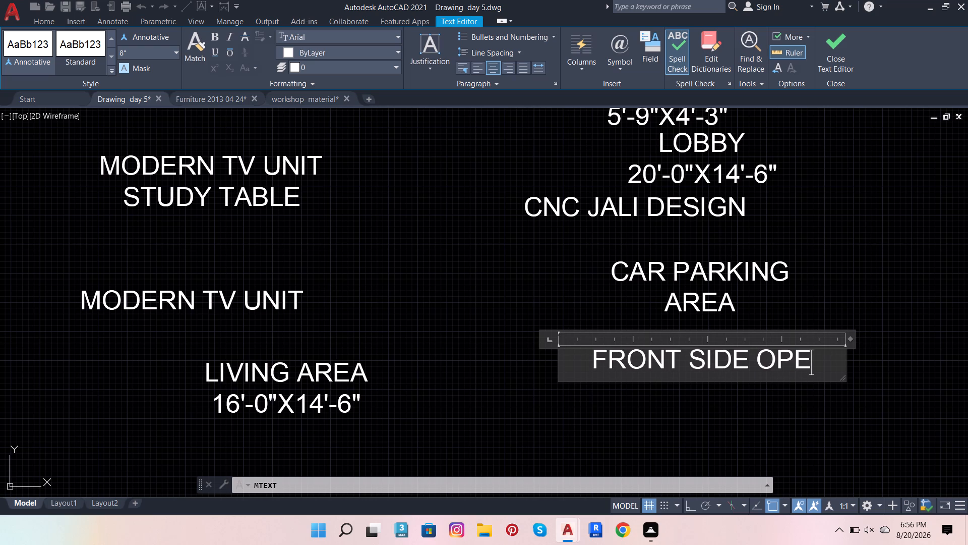
key("b")
key("BackSpace")
key("n")
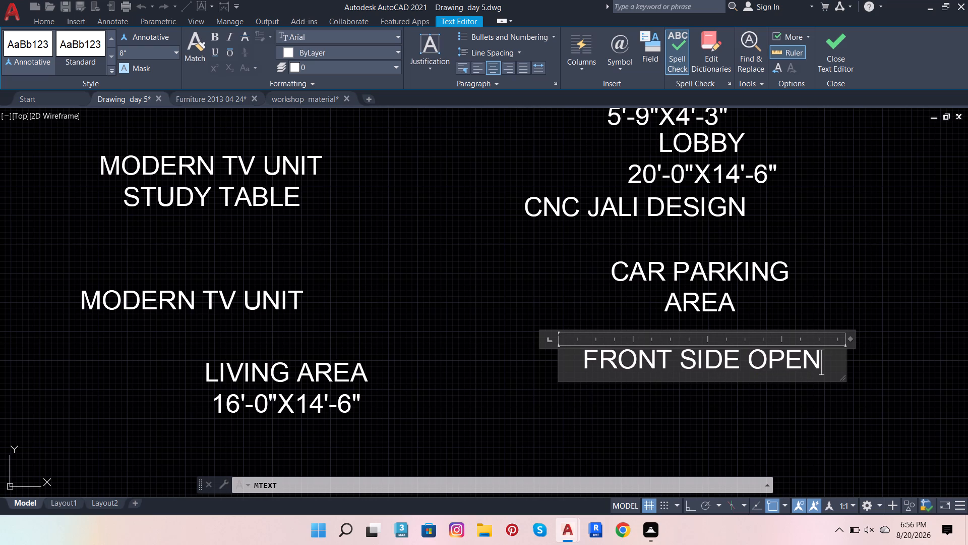
key("shift+Return")
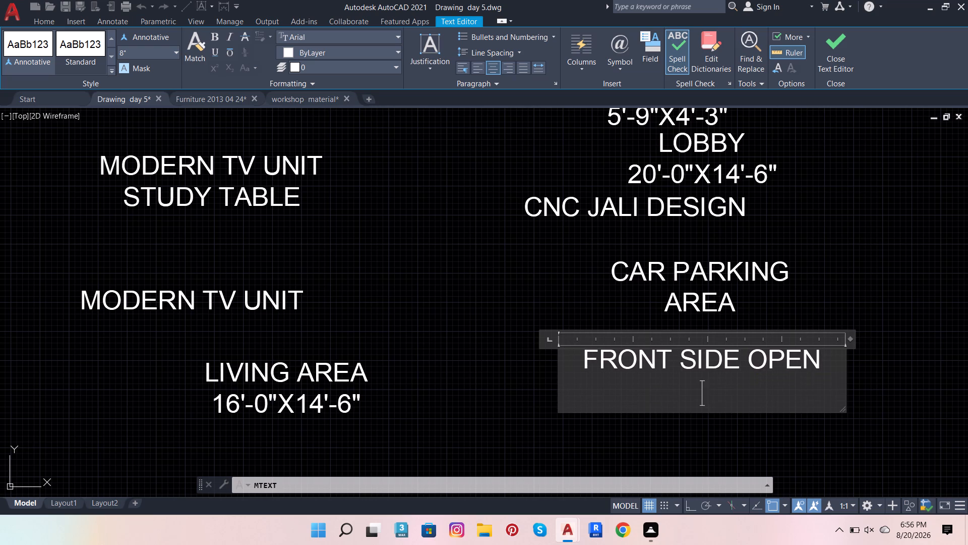
type("AREA")
key("space")
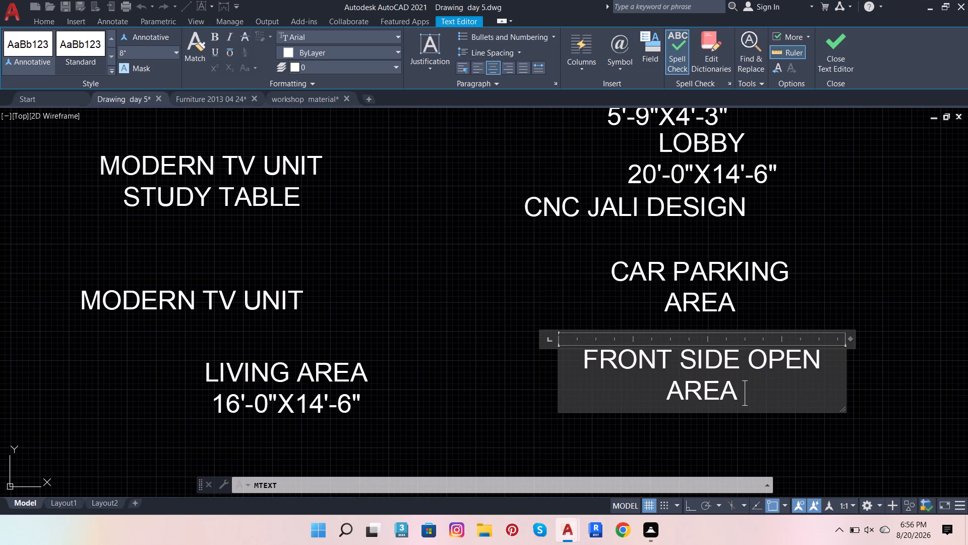
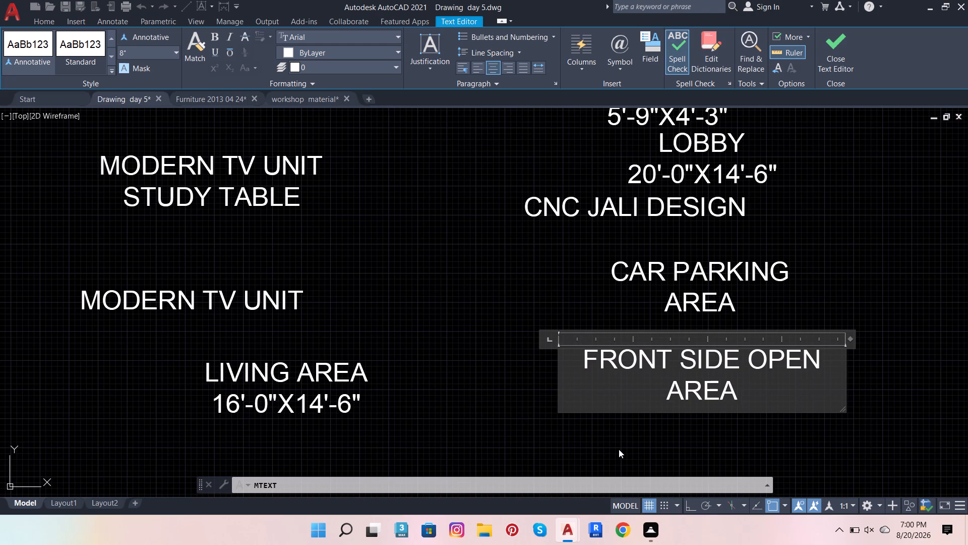
Finish the FRONT SIDE OPEN AREA text label and leave text editing.
left_click(954, 347)
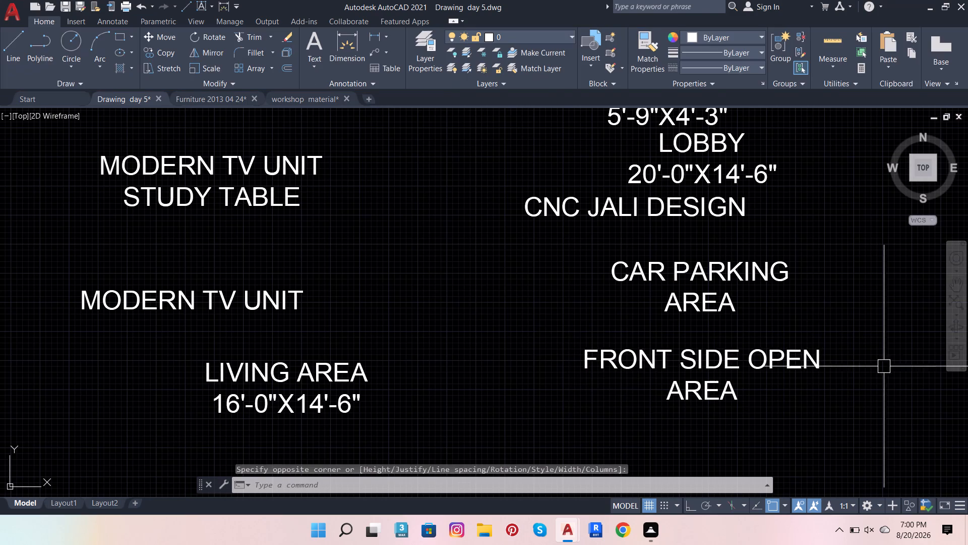
Move the MODERN TV UNIT STUDY TABLE label up to just below the MIRROR\ DRESSING label.
scroll(829, 374, "down", 3)
scroll(681, 374, "down", 1)
scroll(784, 350, "up", 1)
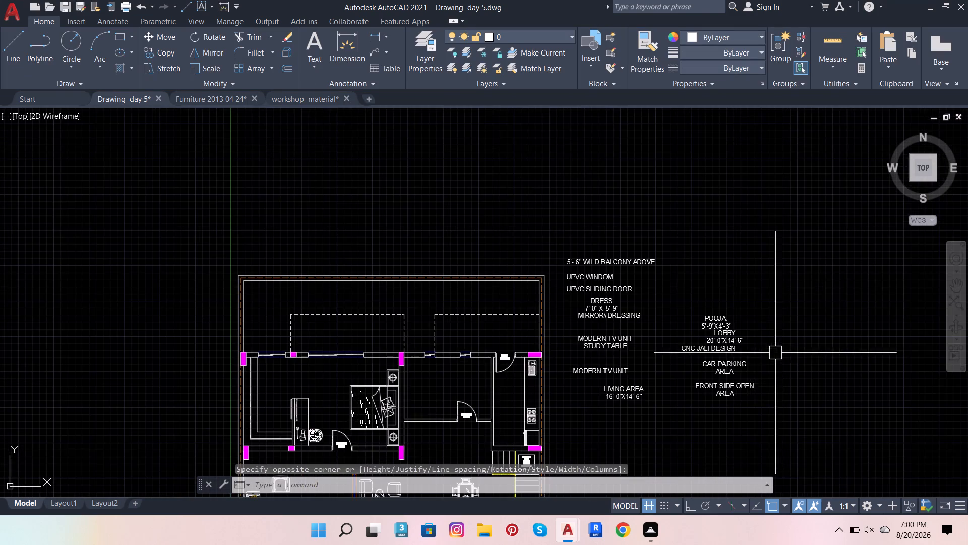
scroll(611, 322, "up", 3)
left_click(618, 415)
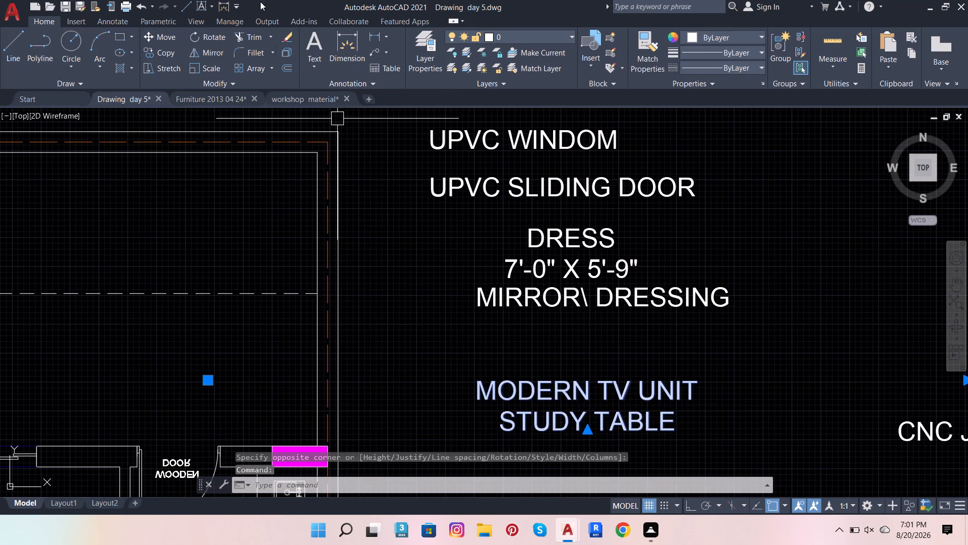
left_click(169, 41)
left_click(482, 397)
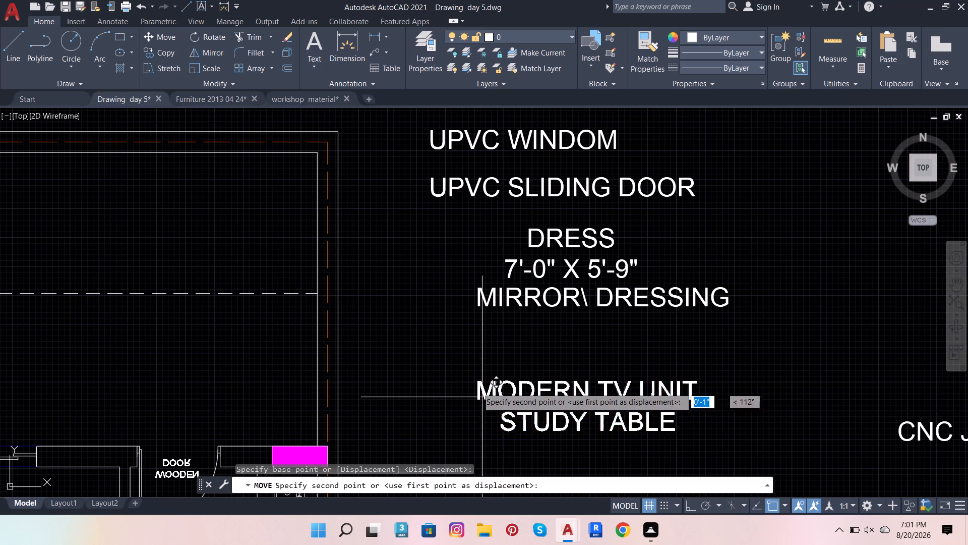
left_click(470, 354)
Move the single-line MODERN TV UNIT label up to just below the MODERN TV UNIT STUDY TABLE label.
scroll(500, 296, "down", 3)
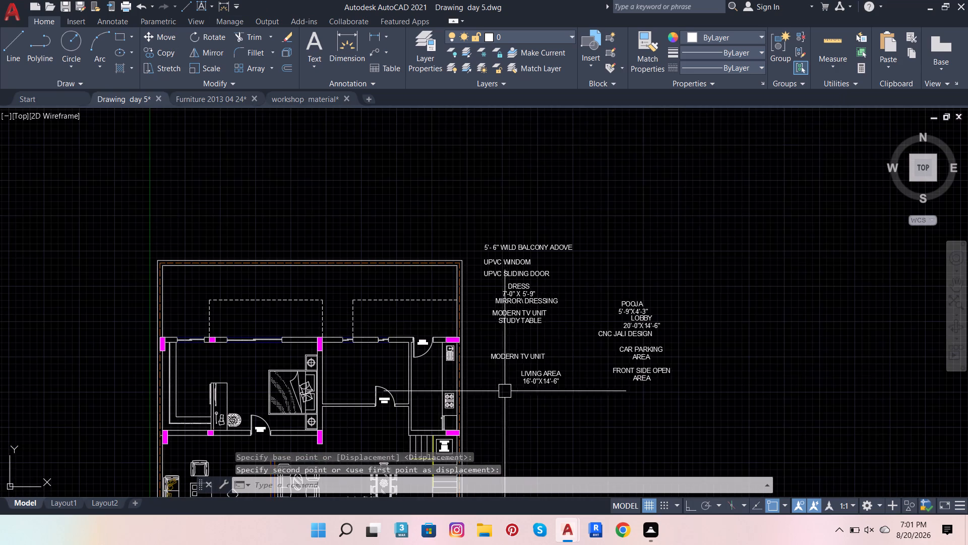
scroll(505, 391, "up", 2)
left_click(493, 304)
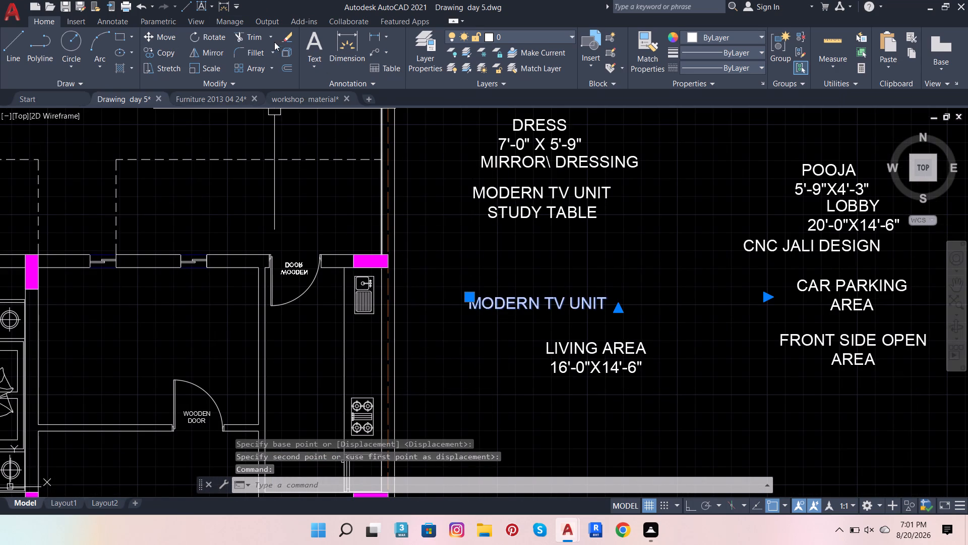
left_click(176, 38)
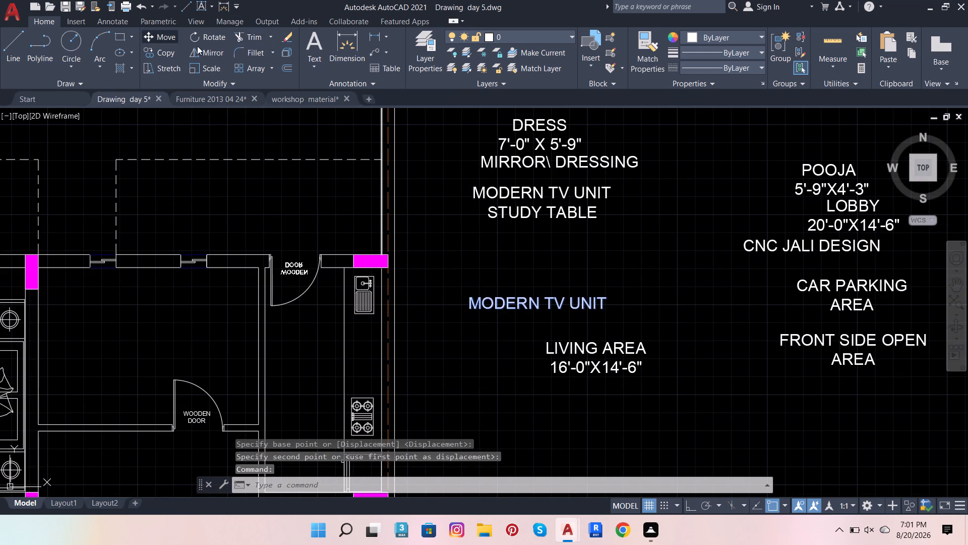
left_click(476, 309)
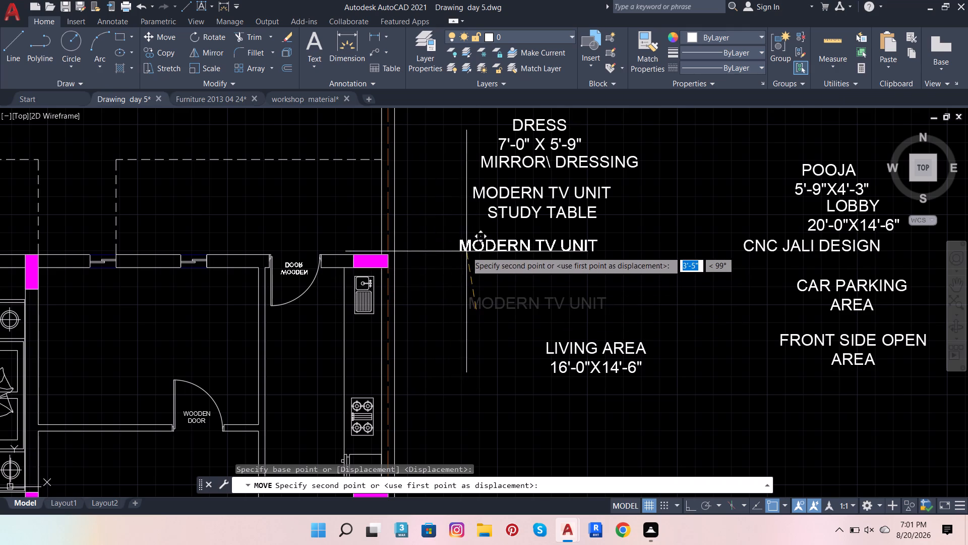
left_click(478, 247)
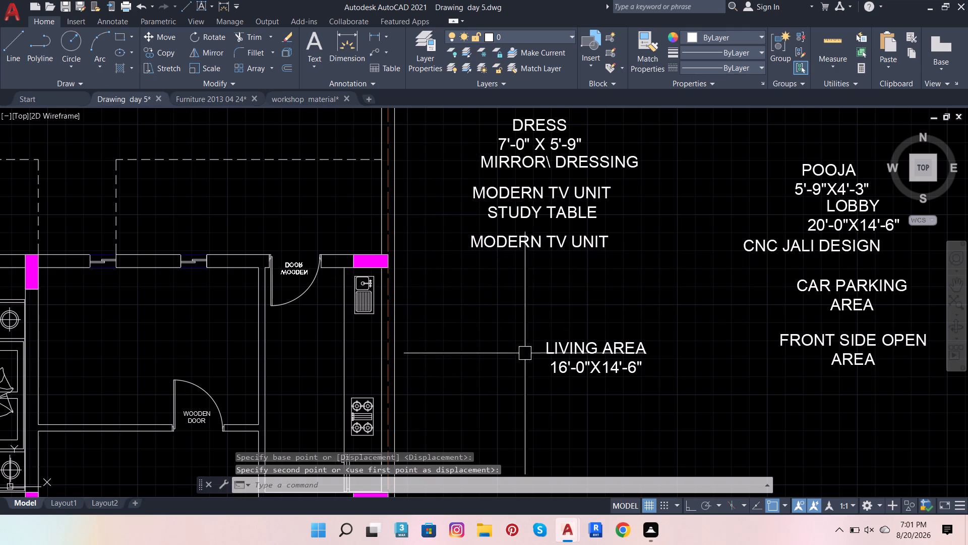
Move the LIVING AREA 16'-0"X14'-6" label to just below the single-line MODERN TV UNIT label, in line with the column of labels.
left_click(566, 360)
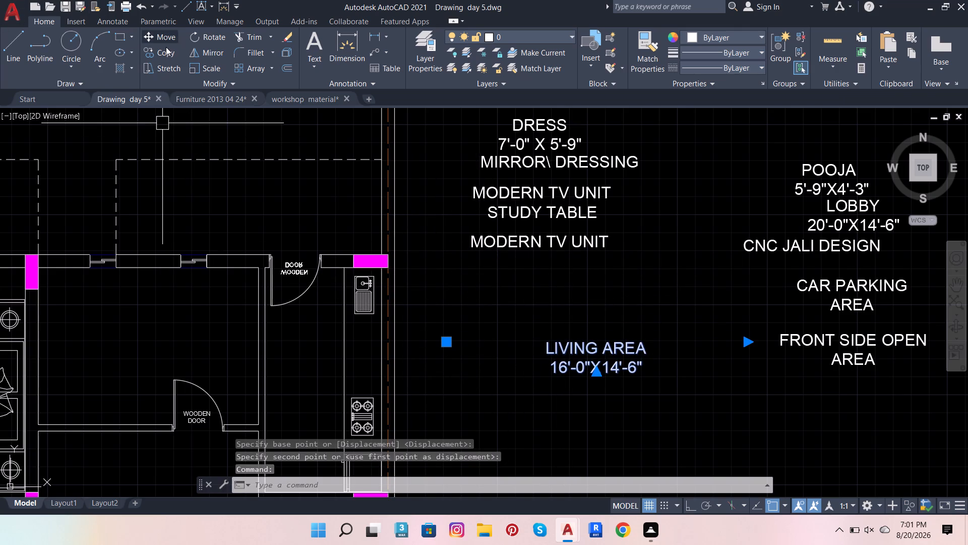
left_click(169, 38)
left_click(557, 343)
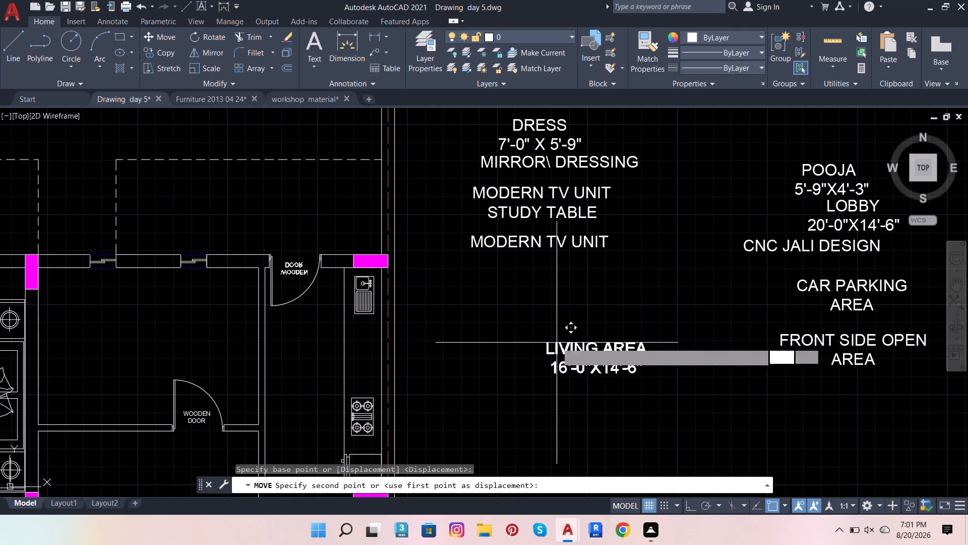
left_click(497, 264)
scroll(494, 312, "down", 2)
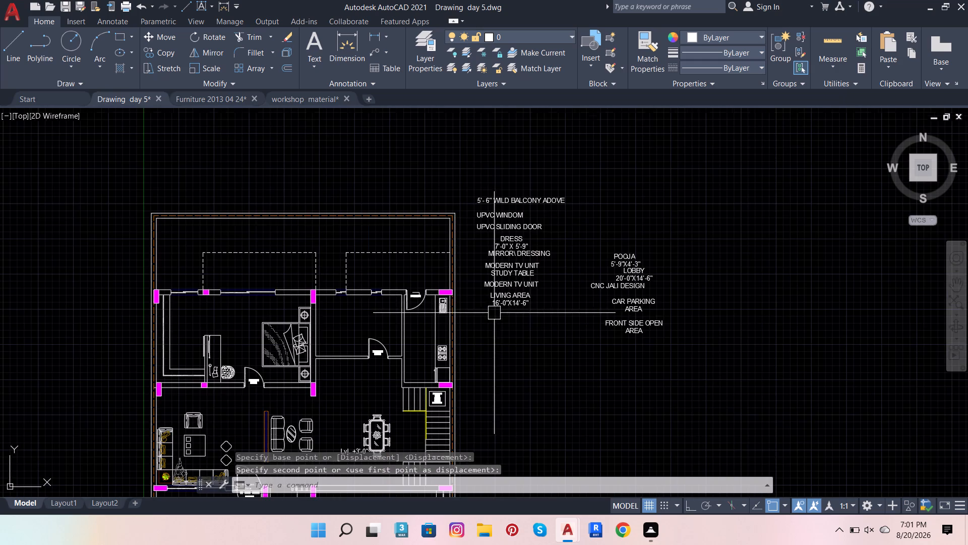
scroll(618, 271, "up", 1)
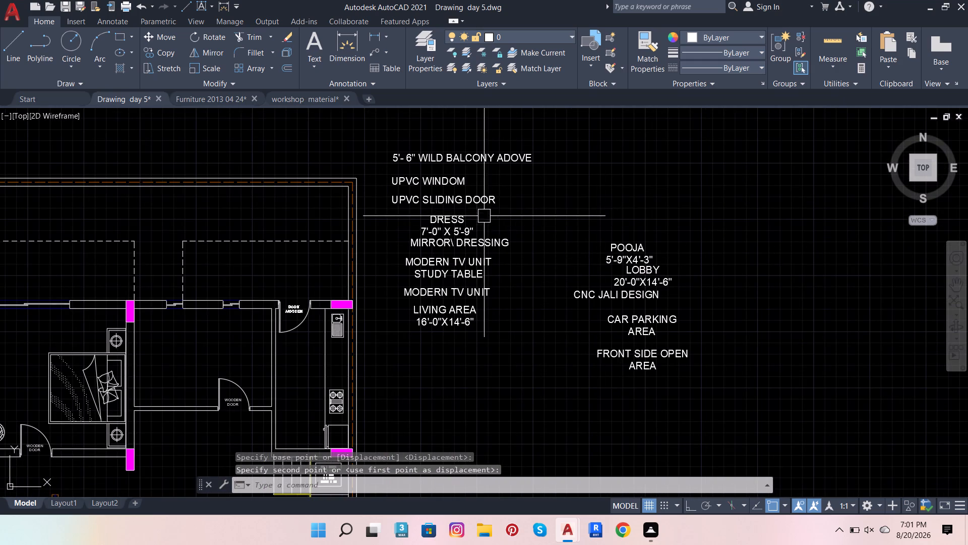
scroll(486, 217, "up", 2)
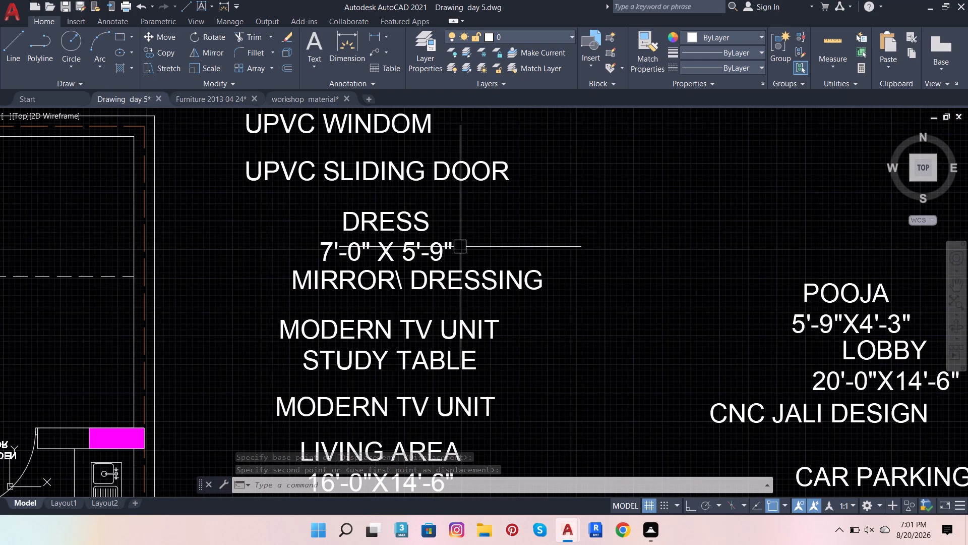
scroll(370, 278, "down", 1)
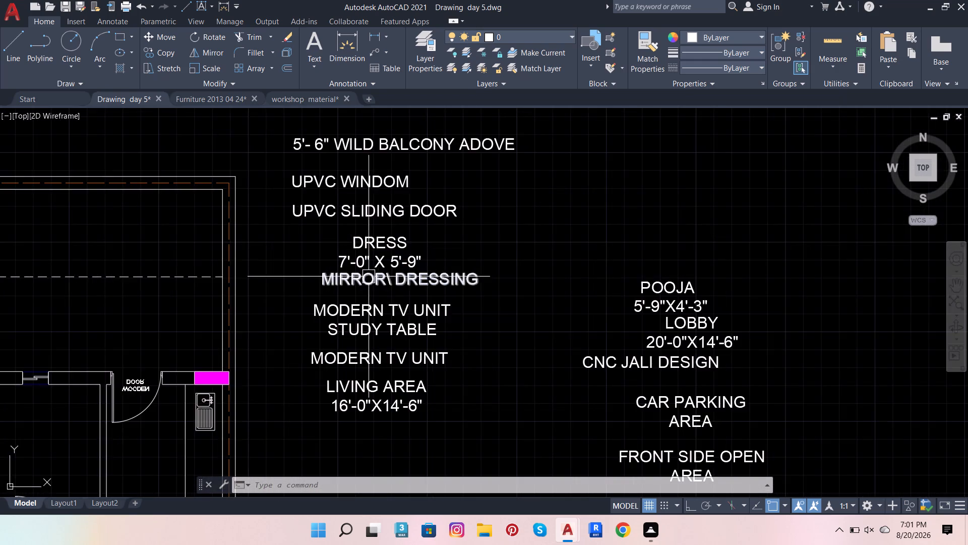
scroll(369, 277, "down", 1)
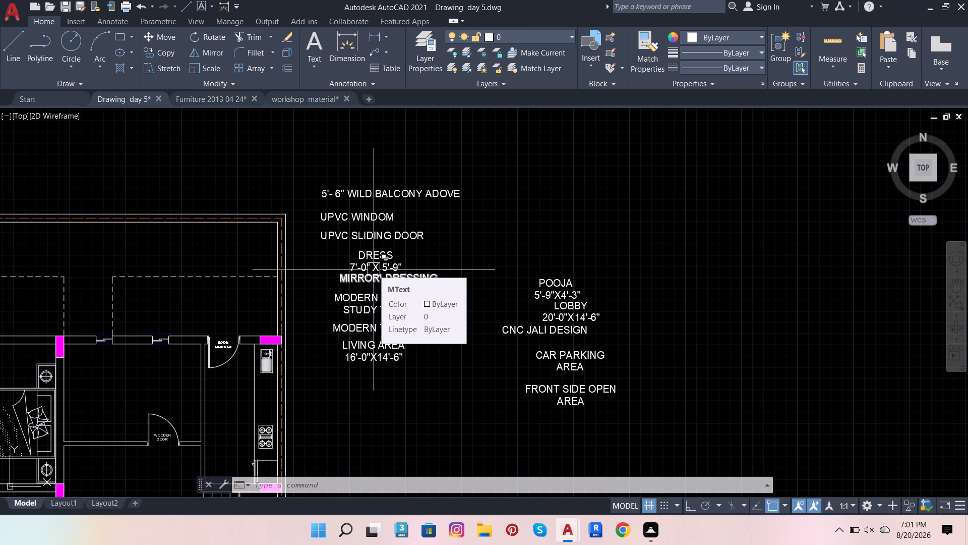
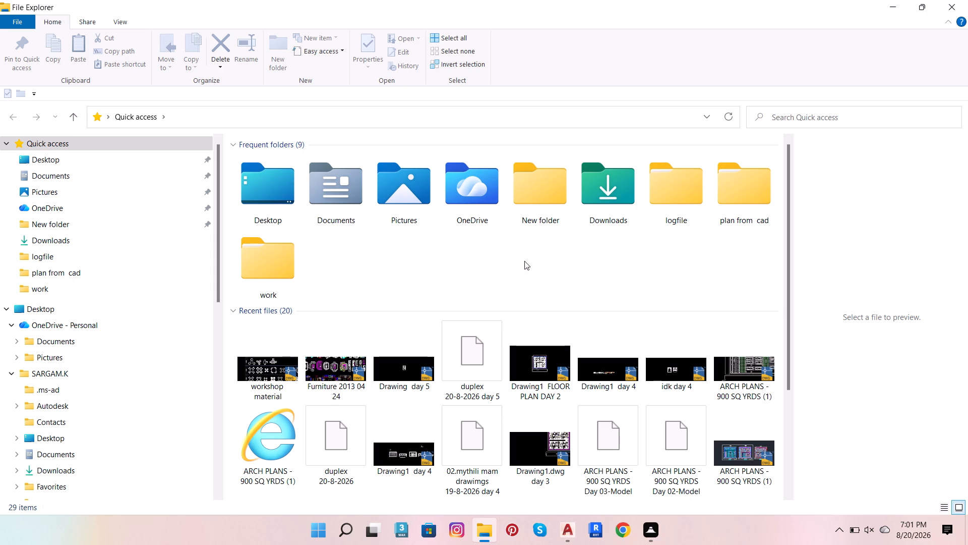
Open the logfile folder to view the drawing log files.
double_click(669, 217)
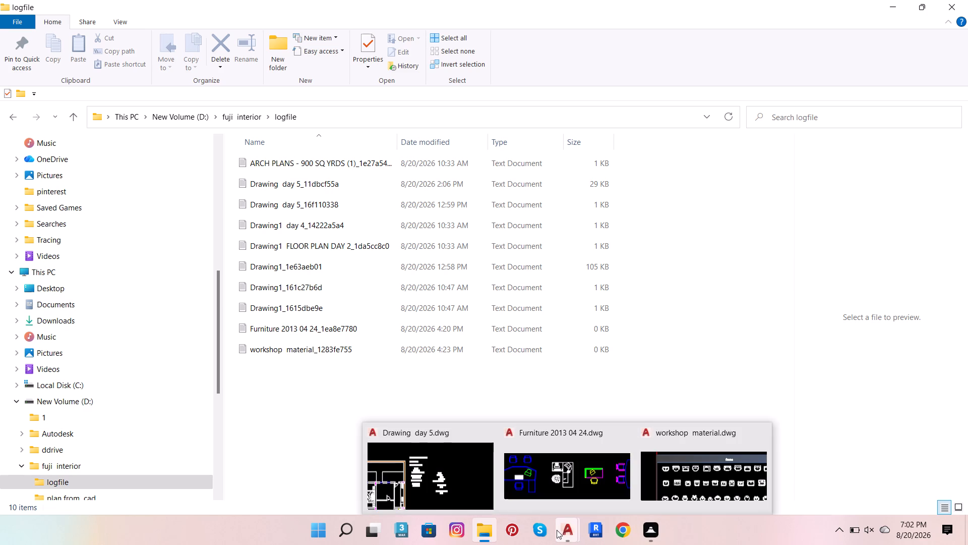
Switch to Drawing day 5.dwg in AutoCAD and save the drawing.
left_click(568, 524)
left_click(444, 478)
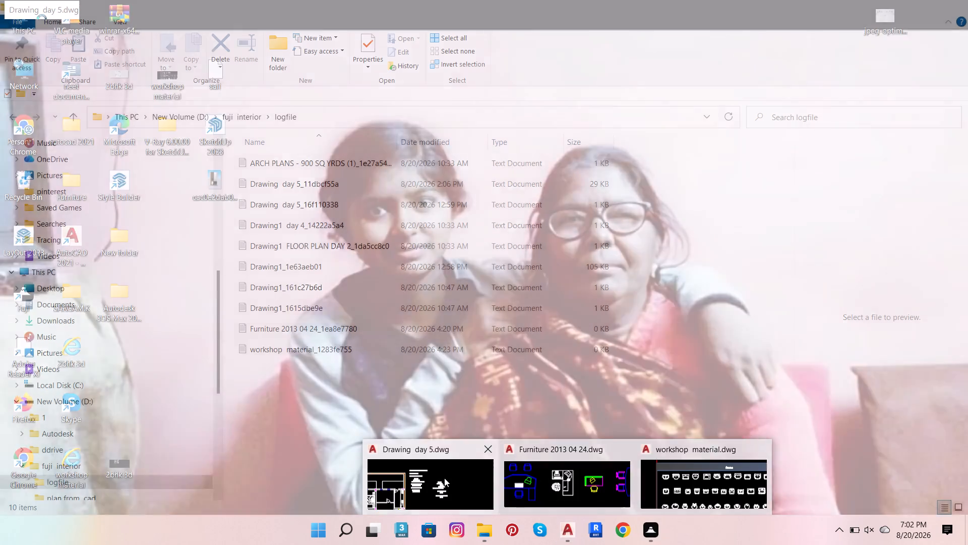
scroll(660, 293, "down", 2)
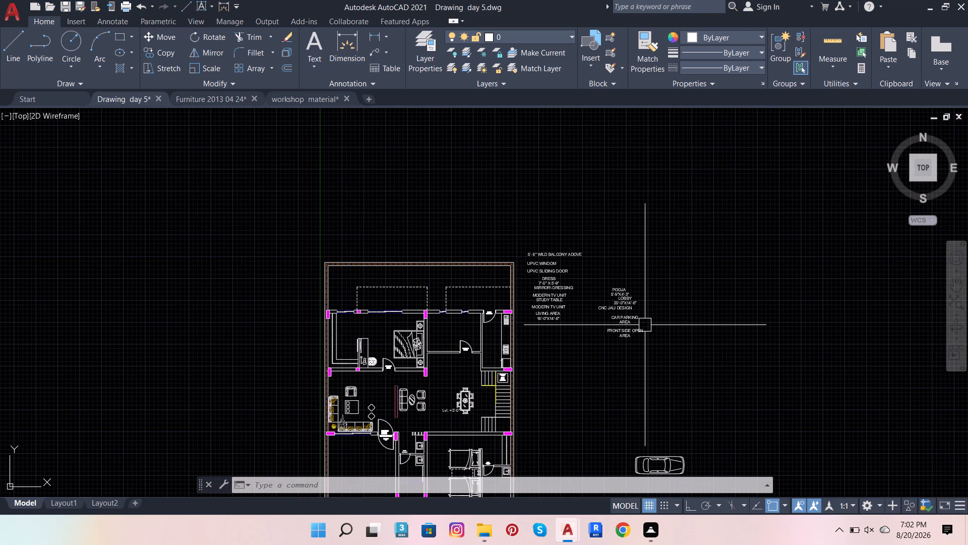
key("ctrl+s")
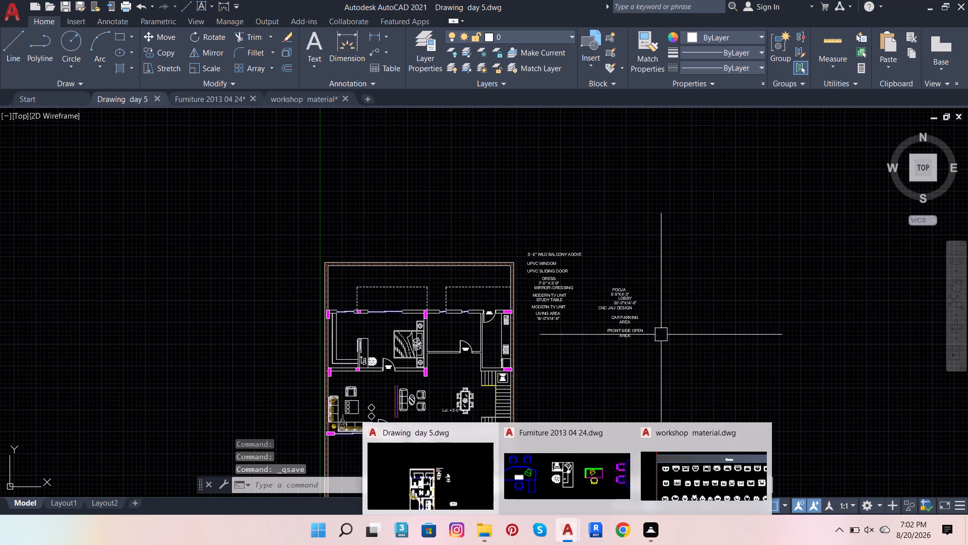
Return to File Explorer and close the logfile folder window.
left_click(487, 530)
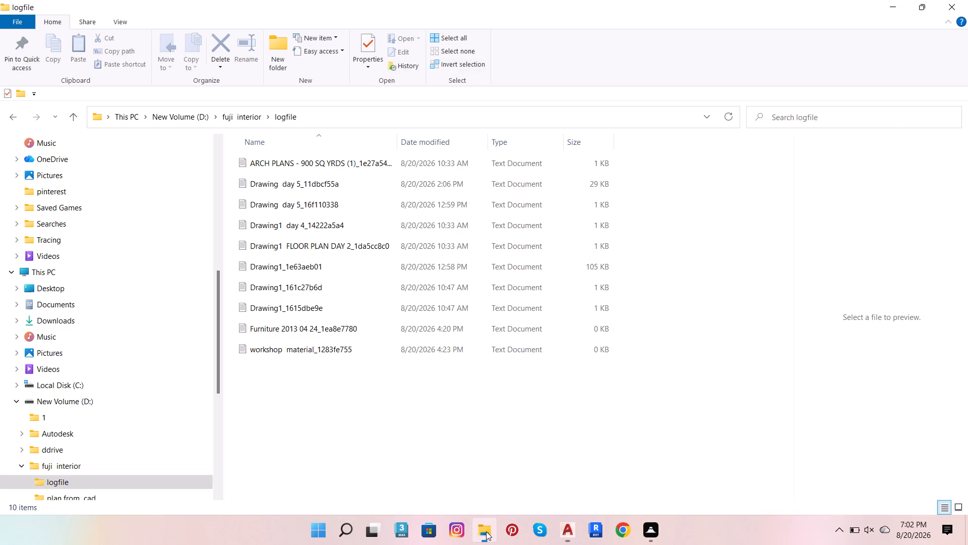
left_click(967, 0)
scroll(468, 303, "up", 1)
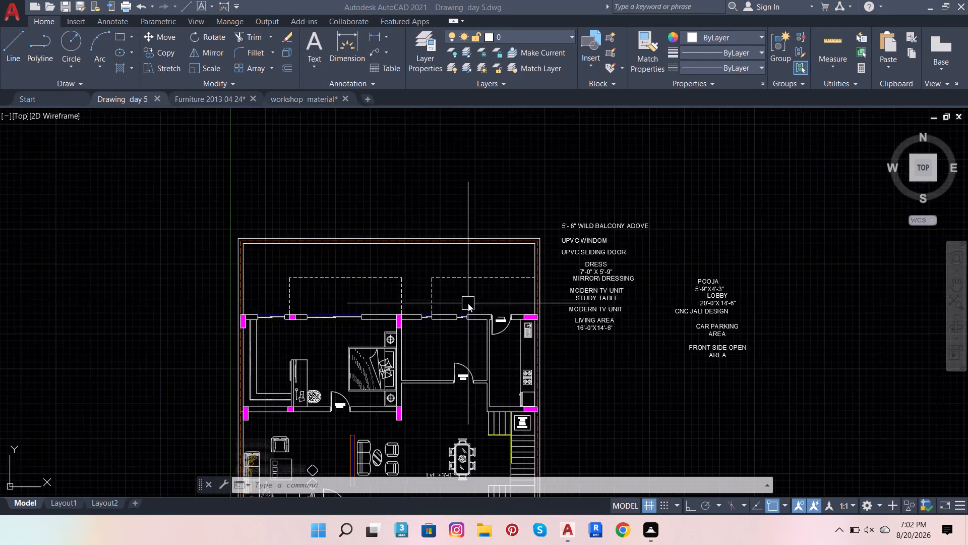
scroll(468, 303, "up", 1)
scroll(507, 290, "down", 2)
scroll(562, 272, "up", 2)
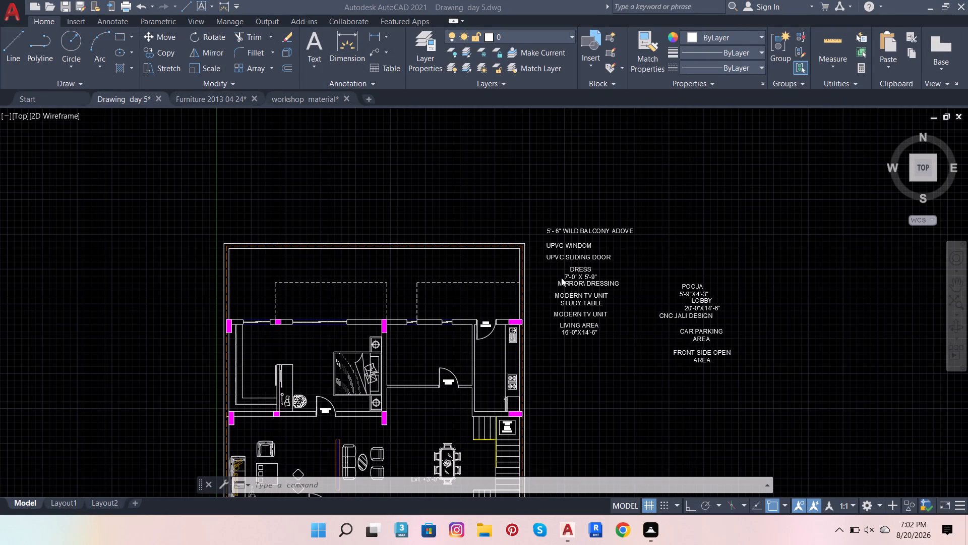
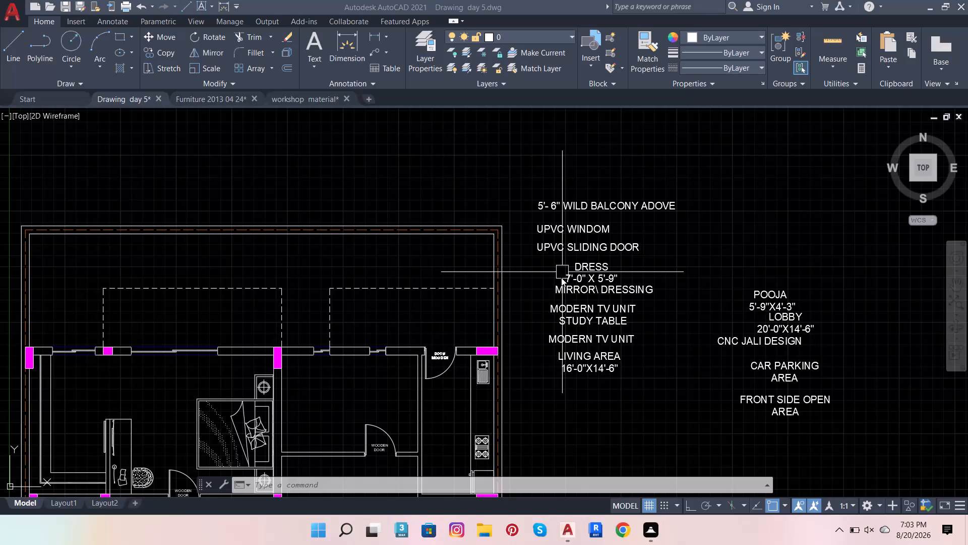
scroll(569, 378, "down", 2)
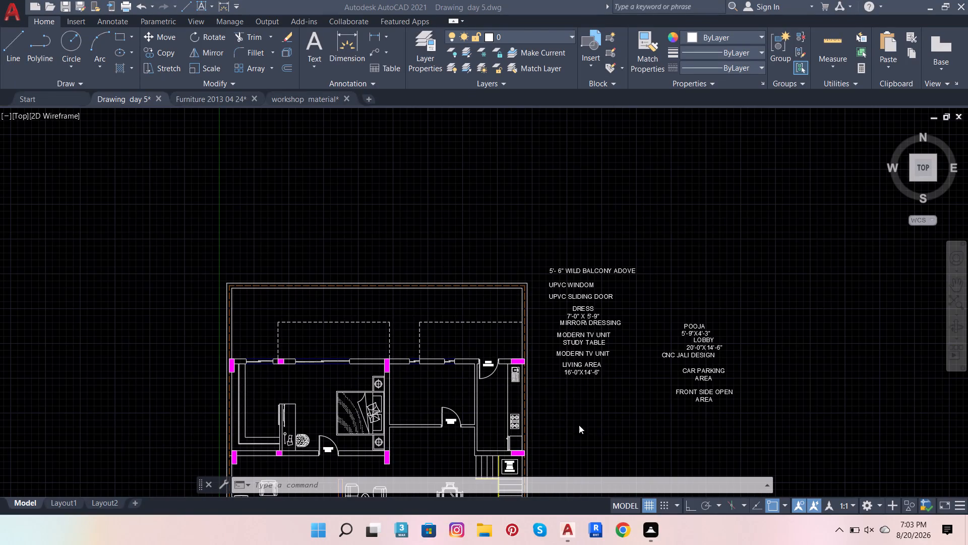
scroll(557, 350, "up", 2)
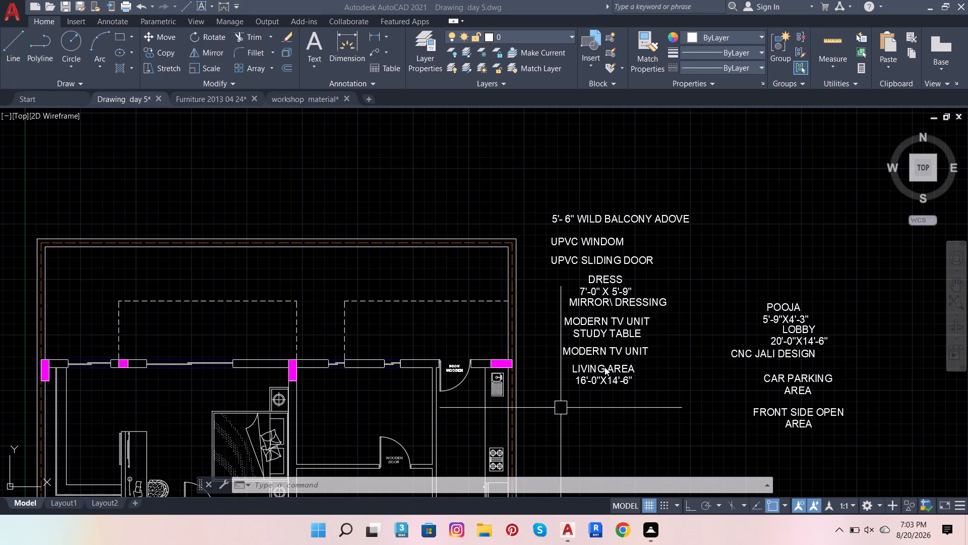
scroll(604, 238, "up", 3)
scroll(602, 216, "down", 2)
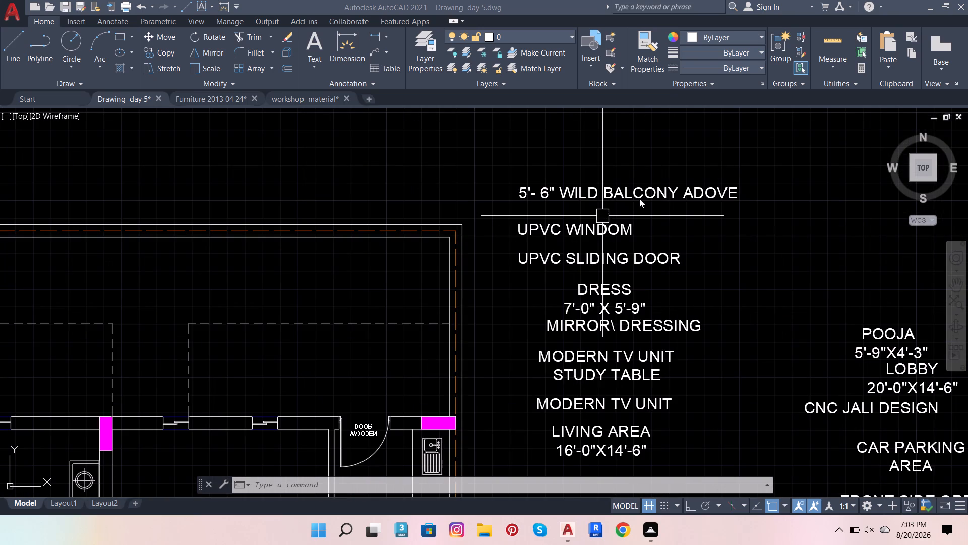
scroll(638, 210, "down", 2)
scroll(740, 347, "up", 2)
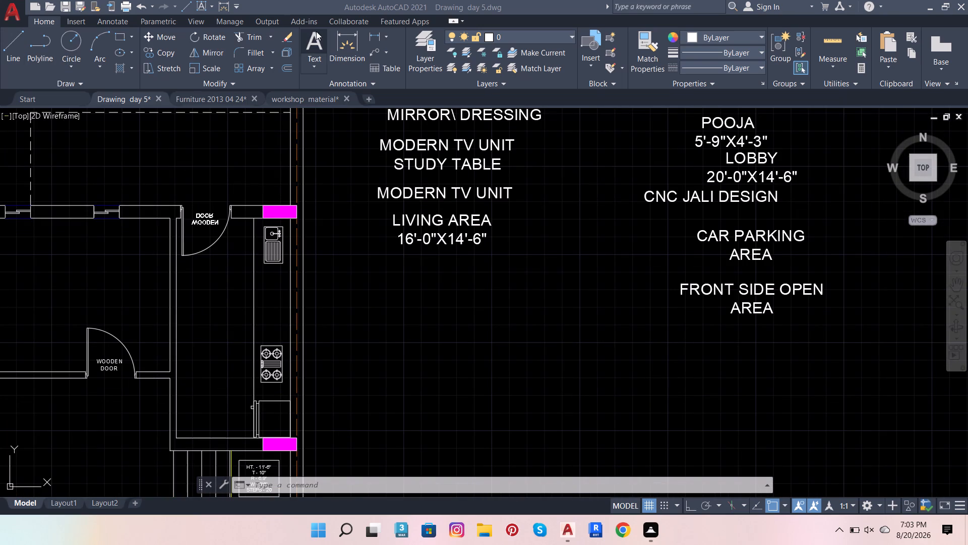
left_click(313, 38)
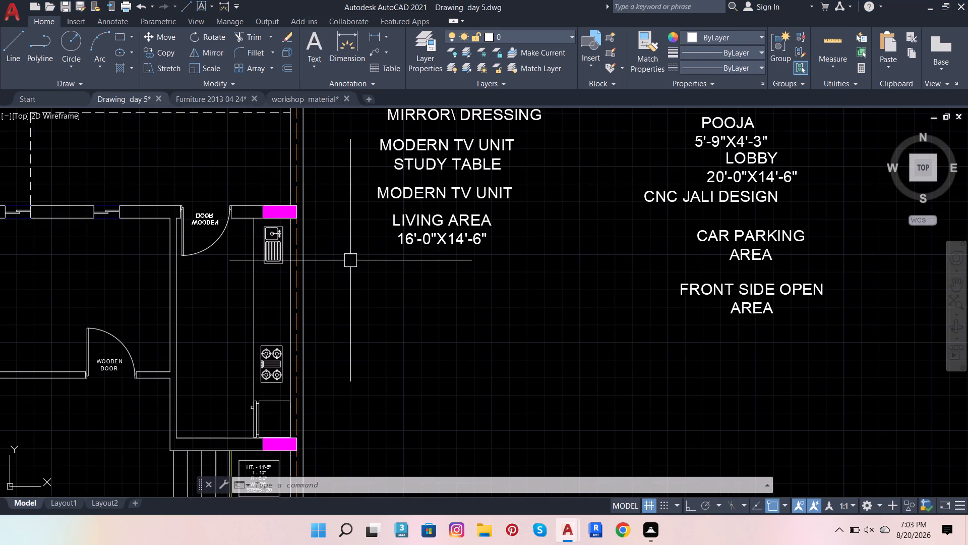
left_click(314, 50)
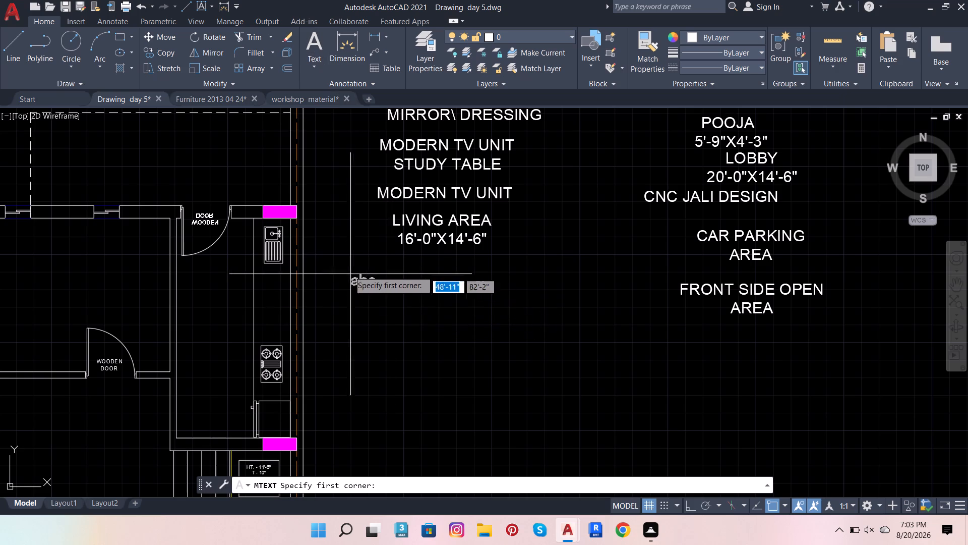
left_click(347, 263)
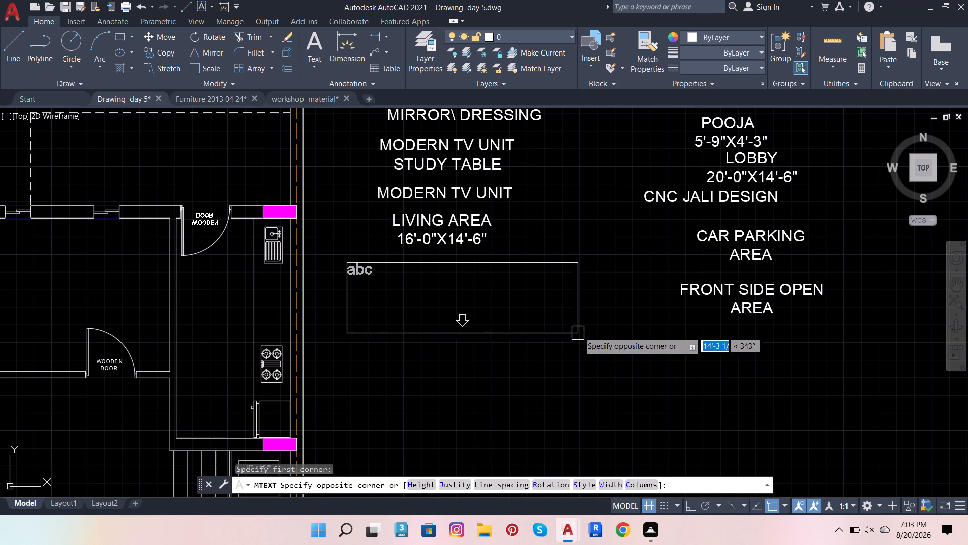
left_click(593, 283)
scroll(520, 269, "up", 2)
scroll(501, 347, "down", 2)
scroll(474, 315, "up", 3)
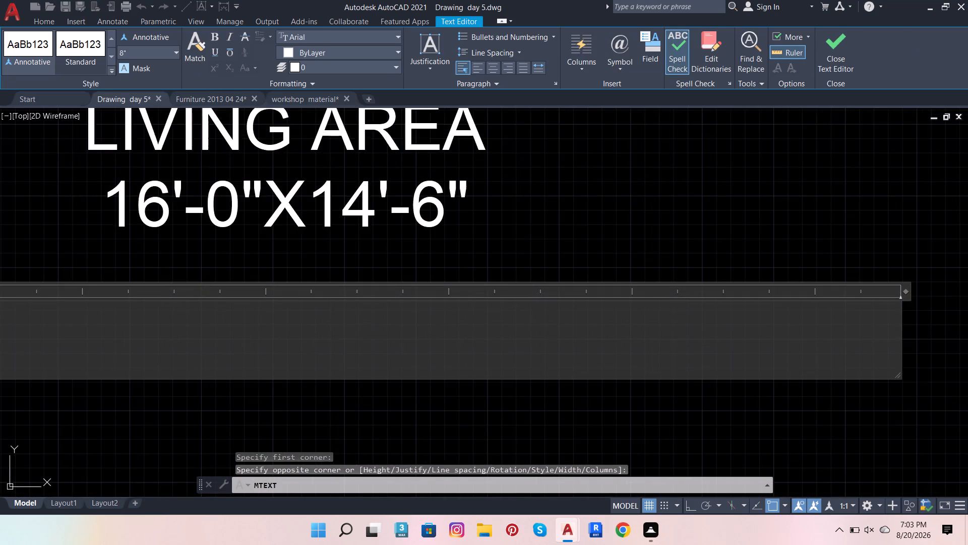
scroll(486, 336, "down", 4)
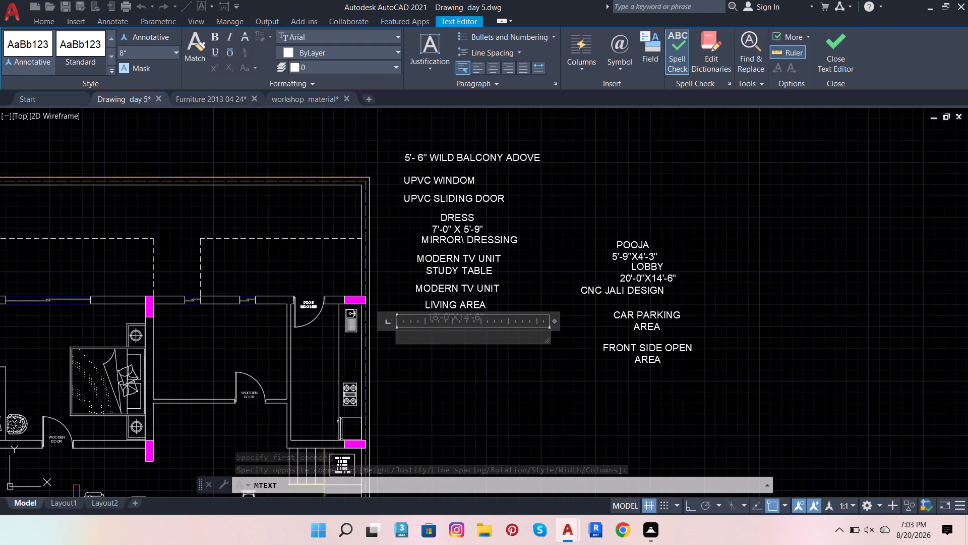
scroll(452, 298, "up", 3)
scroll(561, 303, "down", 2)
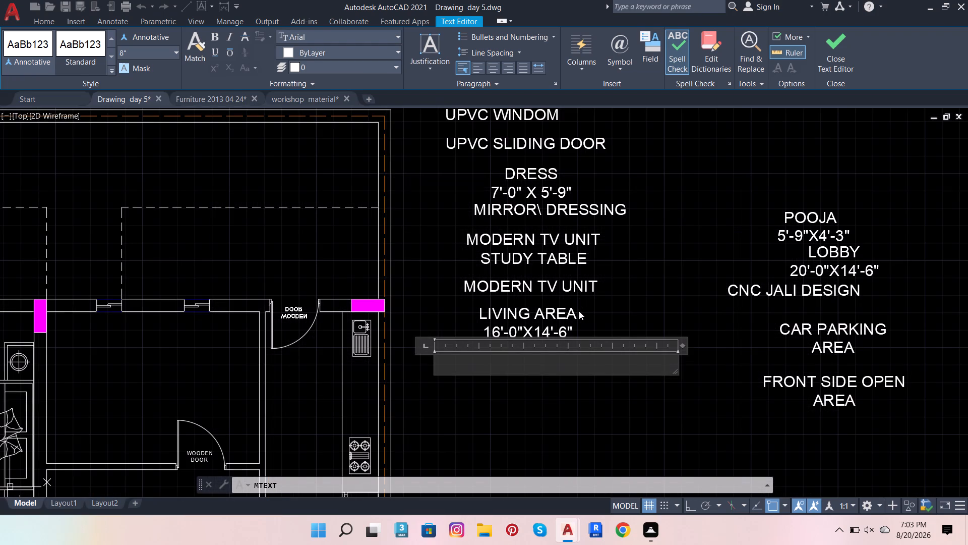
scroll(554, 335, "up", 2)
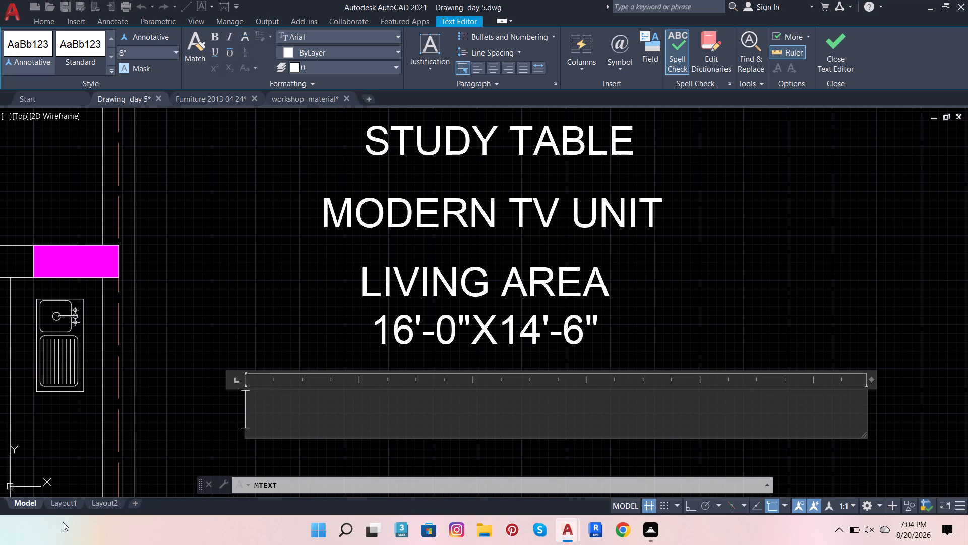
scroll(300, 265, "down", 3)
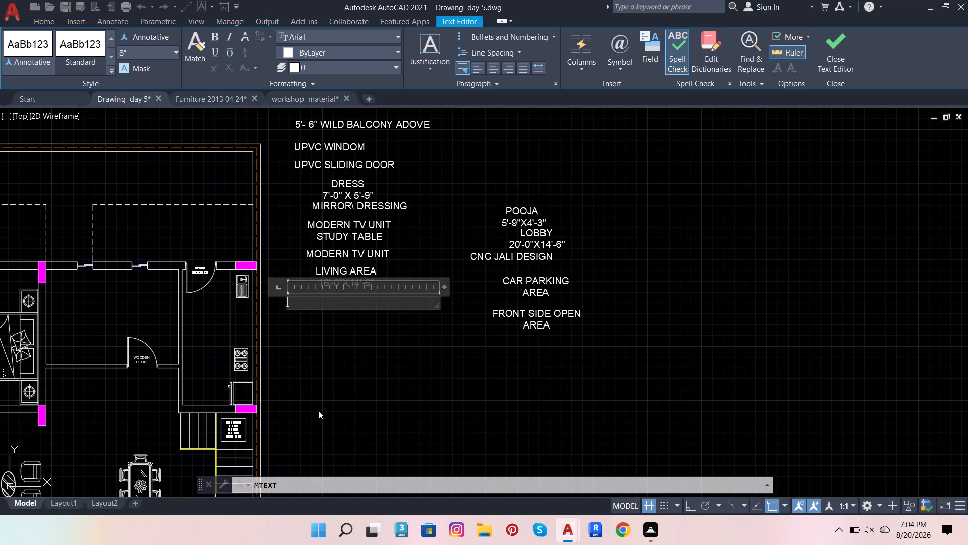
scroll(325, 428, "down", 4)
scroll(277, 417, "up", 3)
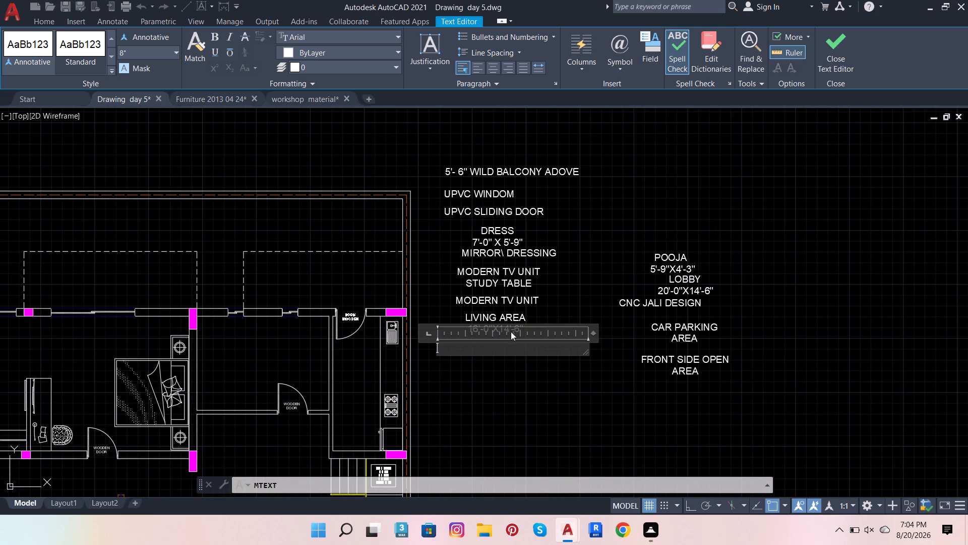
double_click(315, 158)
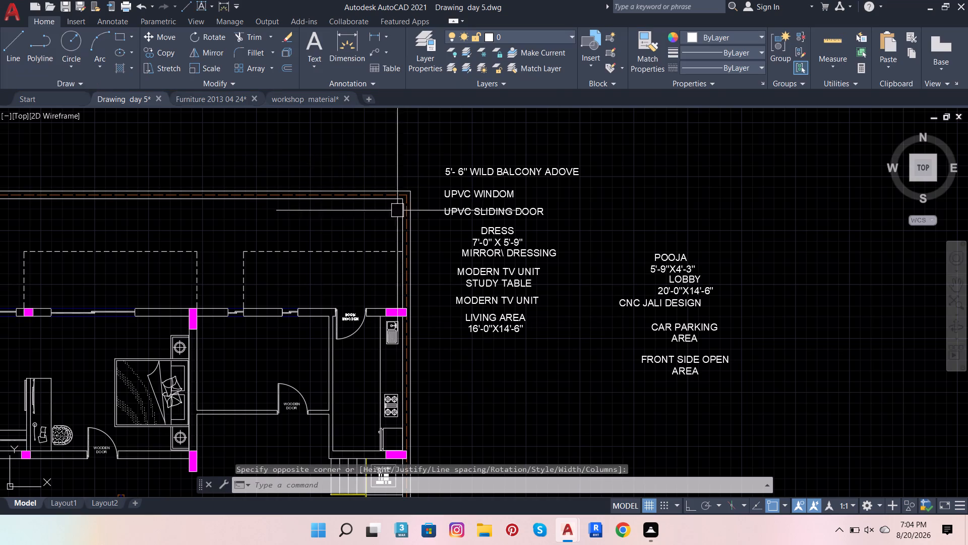
Examine the floor plan's bedroom, living and dining areas and its overall layout beside the loose labels.
scroll(487, 234, "down", 3)
scroll(391, 273, "up", 3)
scroll(337, 292, "up", 2)
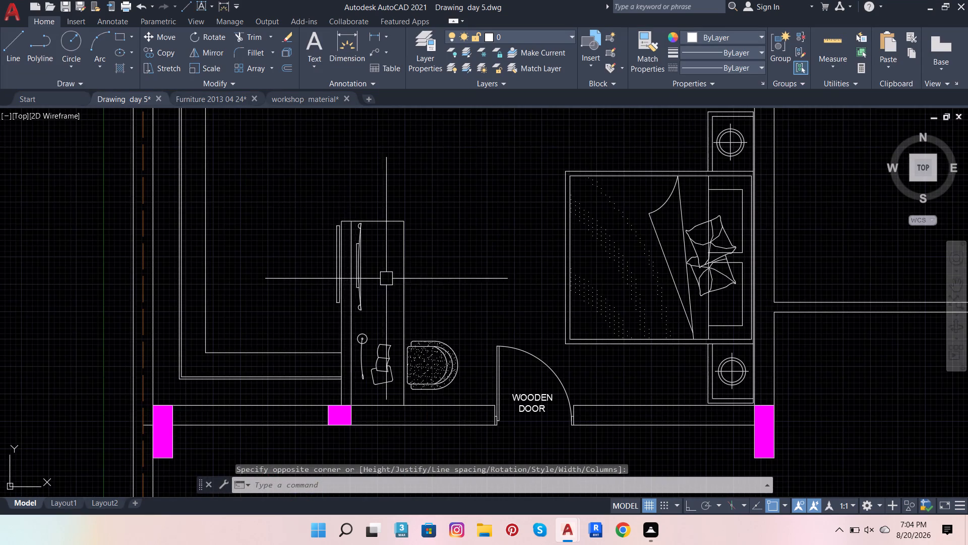
scroll(387, 279, "down", 2)
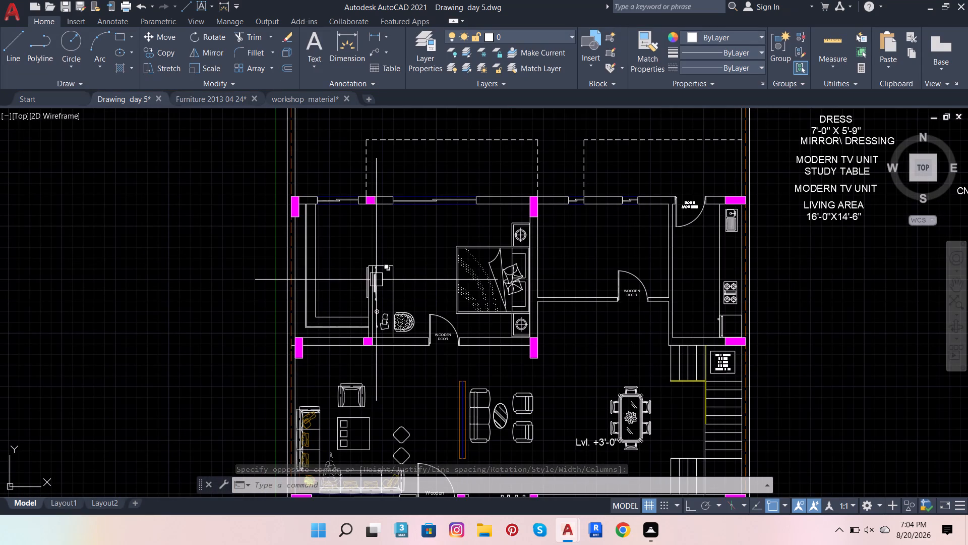
scroll(393, 298, "down", 5)
scroll(398, 309, "up", 3)
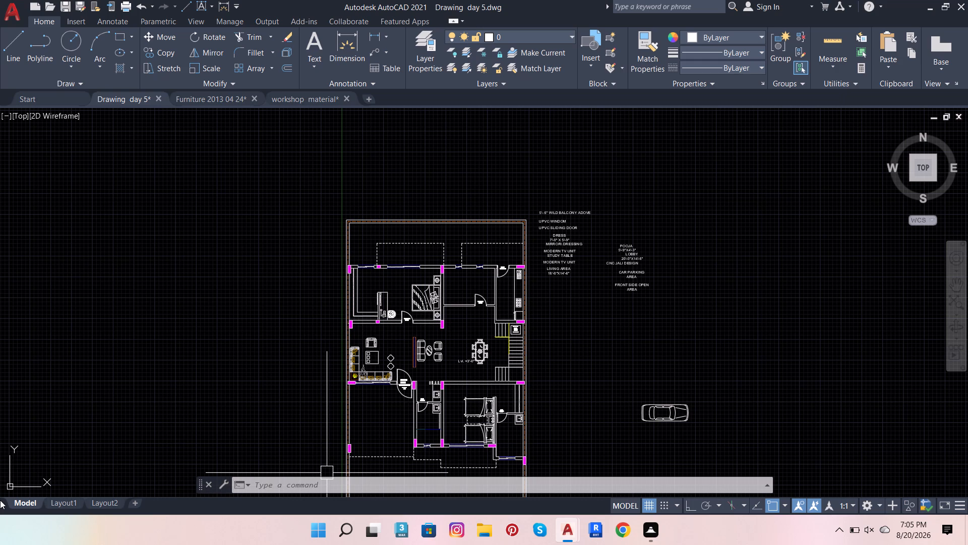
scroll(411, 362, "up", 2)
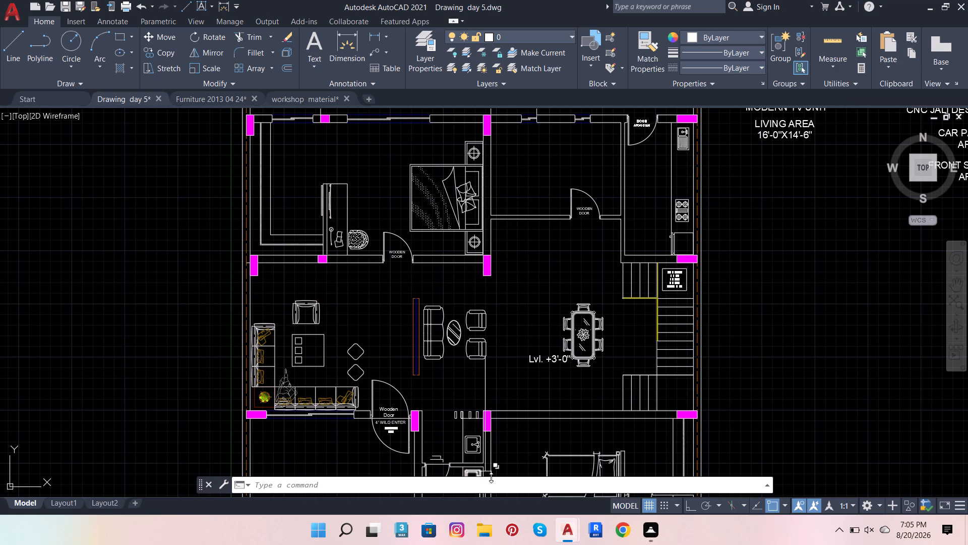
scroll(432, 495, "down", 2)
scroll(407, 363, "down", 1)
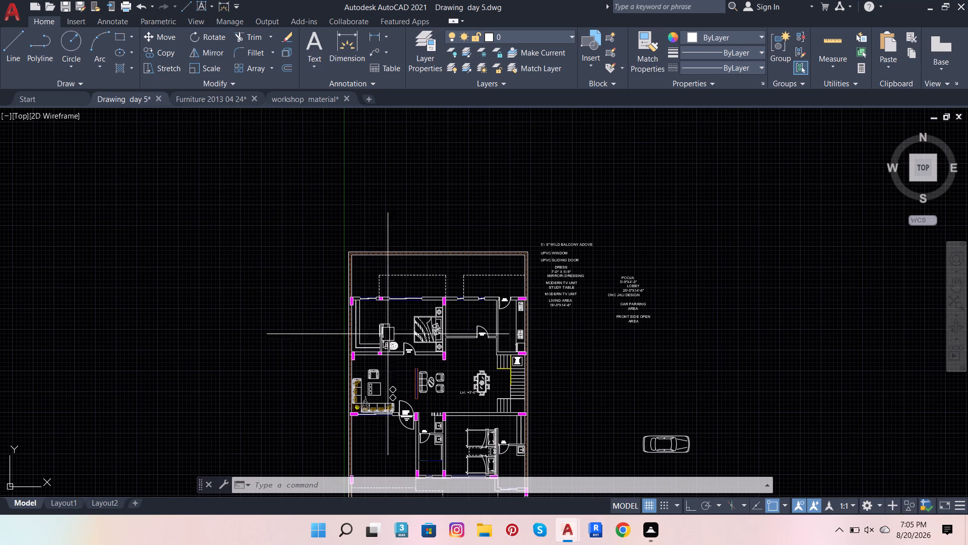
Copy the entire floor plan from its lower-left corner into the empty space beyond the loose labels and the car.
scroll(339, 237, "up", 1)
left_click(340, 237)
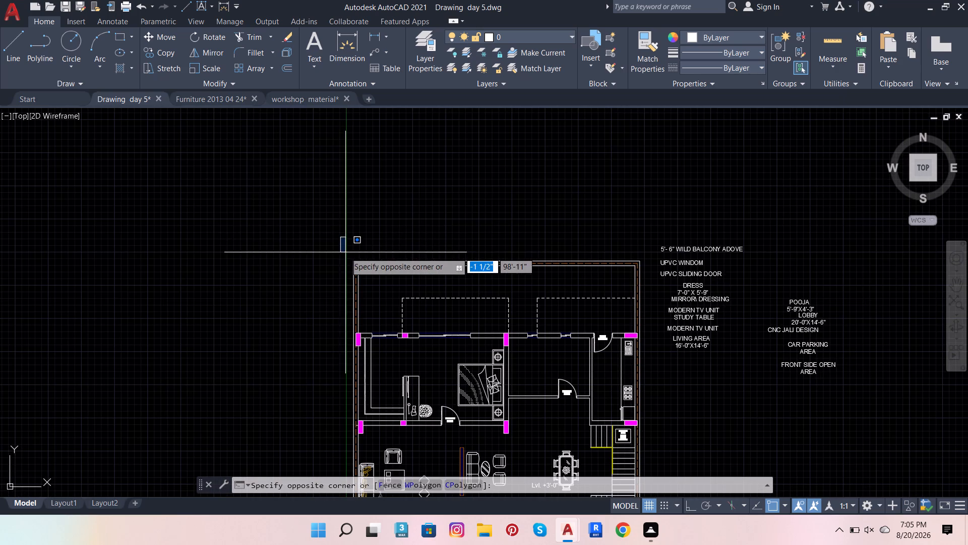
scroll(345, 252, "down", 1)
scroll(428, 371, "down", 2)
scroll(454, 452, "up", 1)
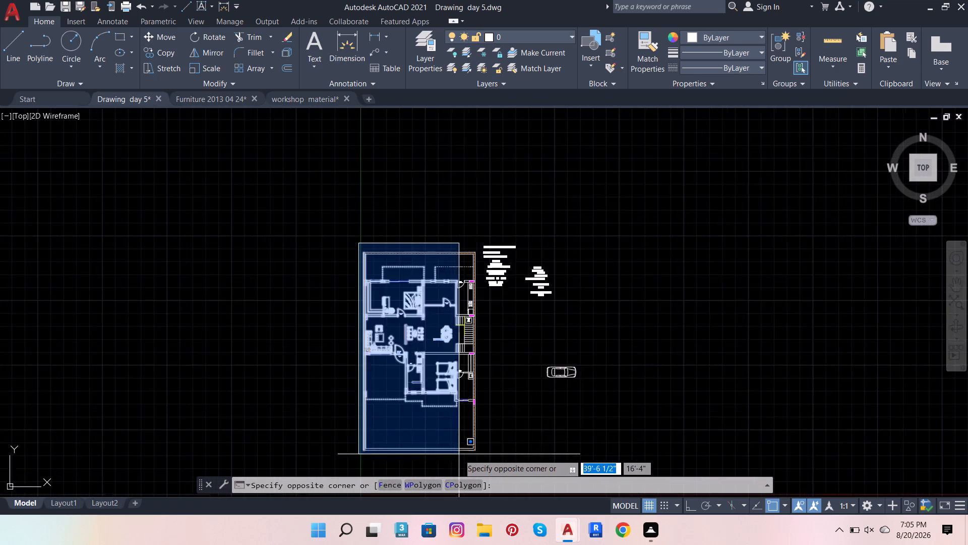
scroll(459, 454, "up", 1)
left_click(491, 455)
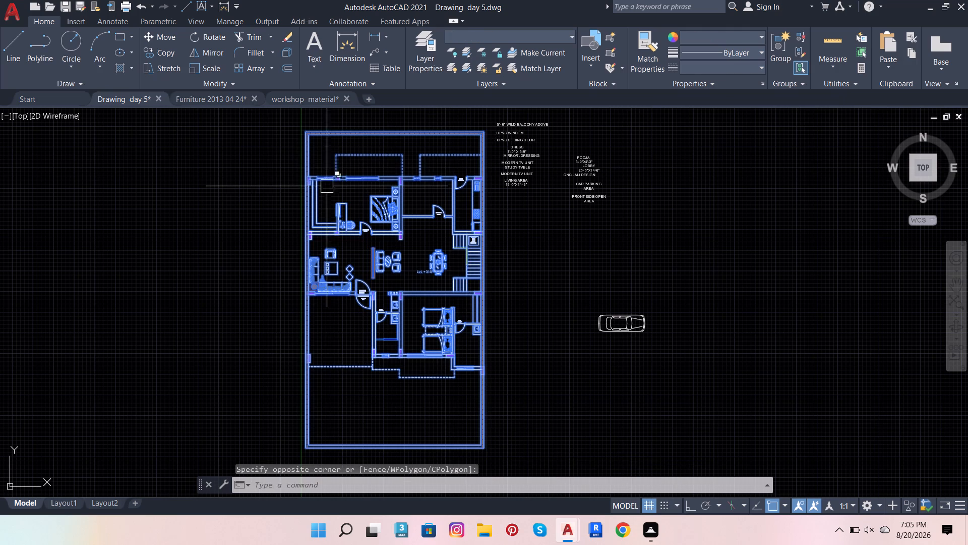
left_click(161, 53)
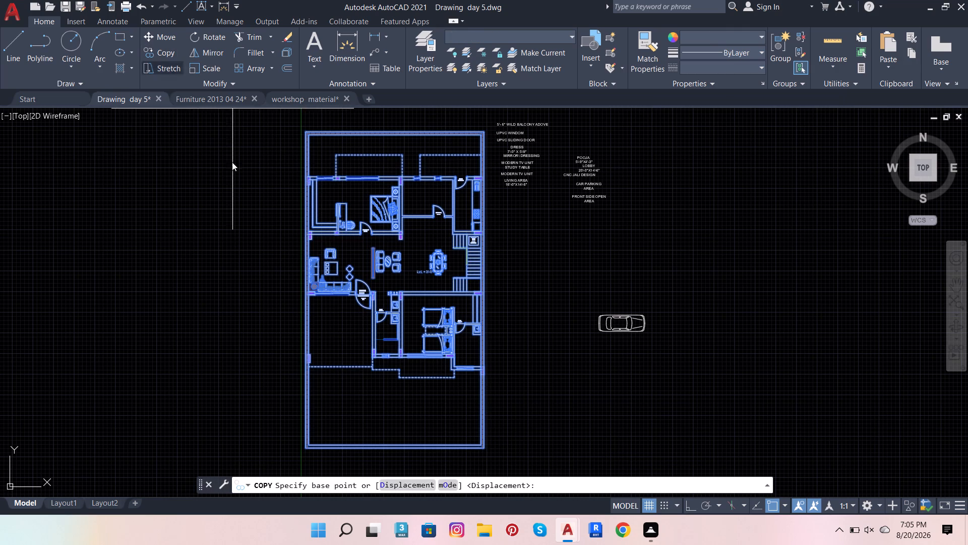
scroll(258, 223, "down", 2)
scroll(265, 327, "up", 2)
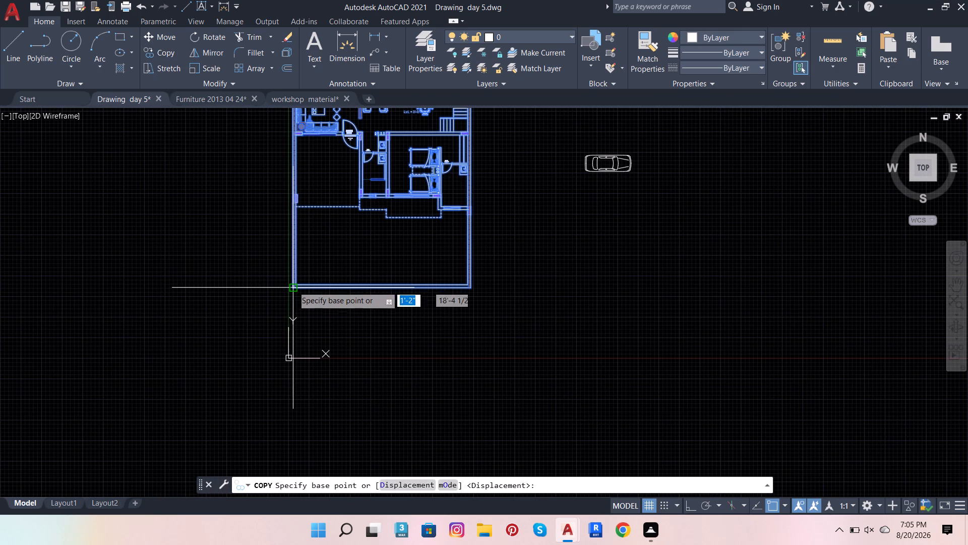
left_click(293, 287)
scroll(213, 287, "down", 2)
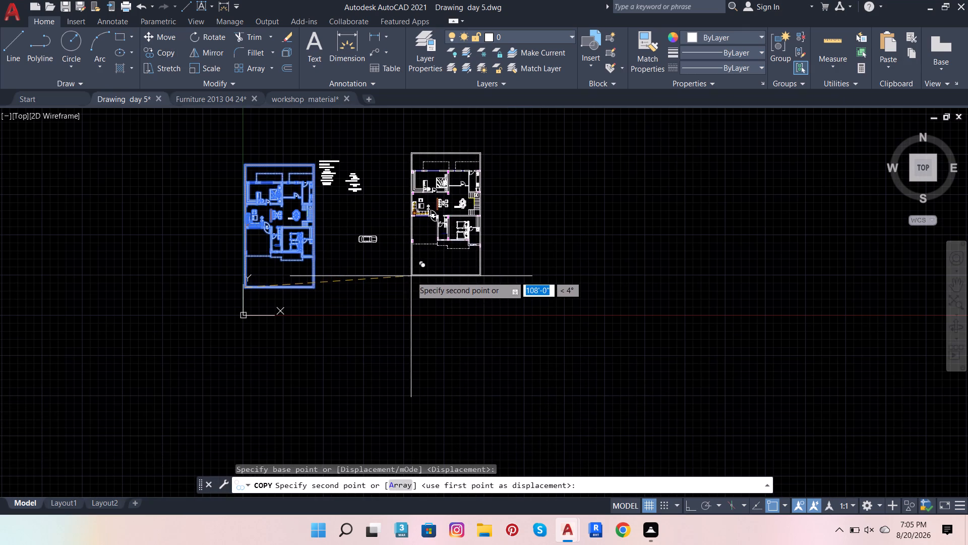
left_click(405, 279)
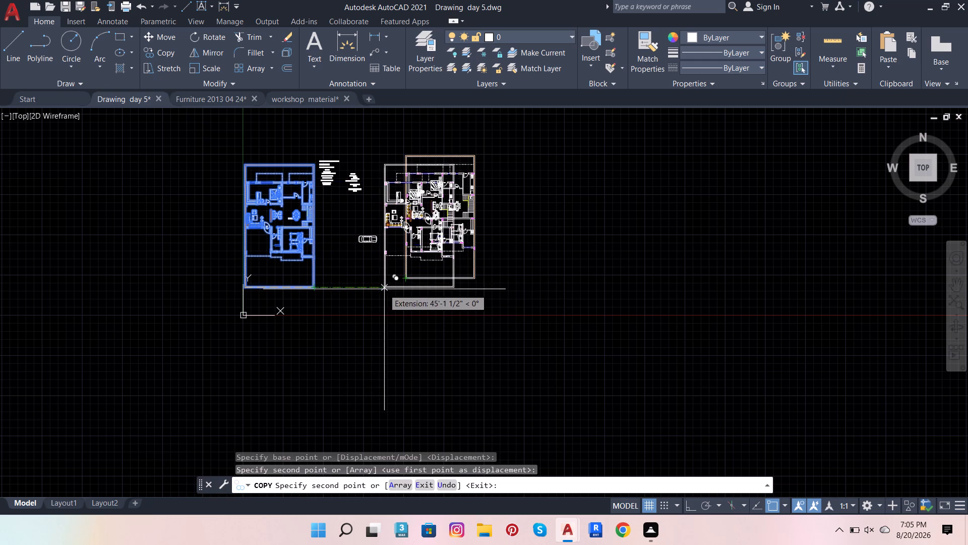
key("Escape")
Examine the copied floor plan's rooms and the loose labels lying between the two plans.
scroll(423, 214, "up", 2)
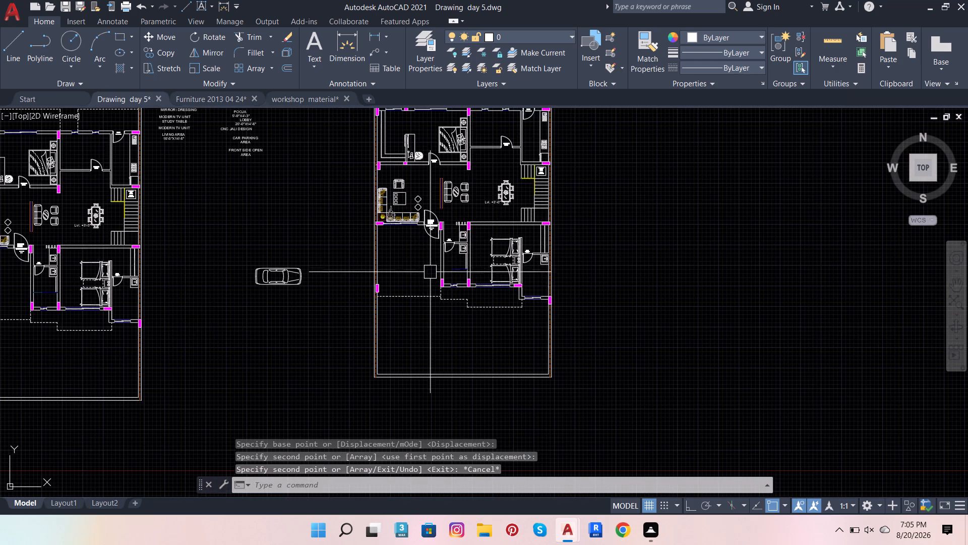
scroll(430, 277, "up", 2)
scroll(427, 301, "down", 2)
scroll(412, 151, "up", 2)
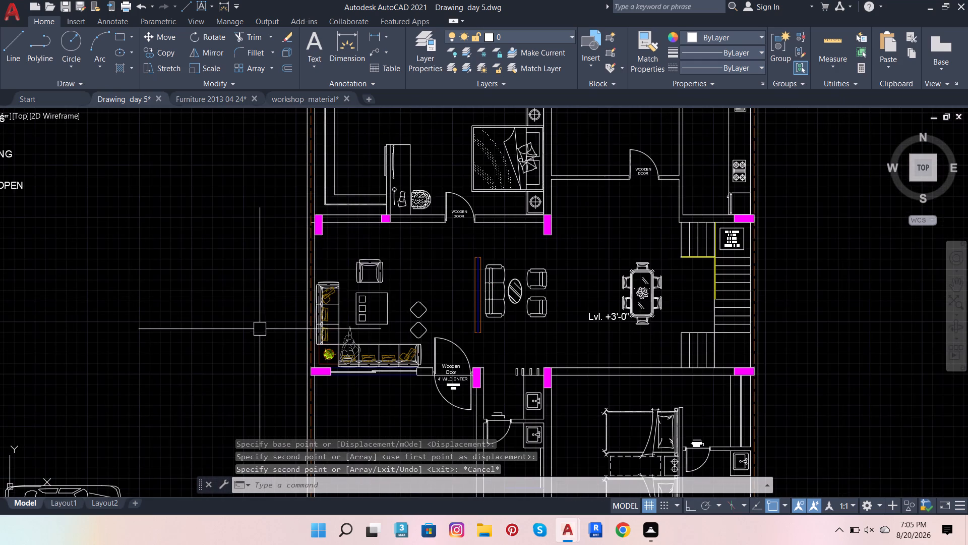
scroll(259, 331, "down", 2)
scroll(324, 267, "up", 2)
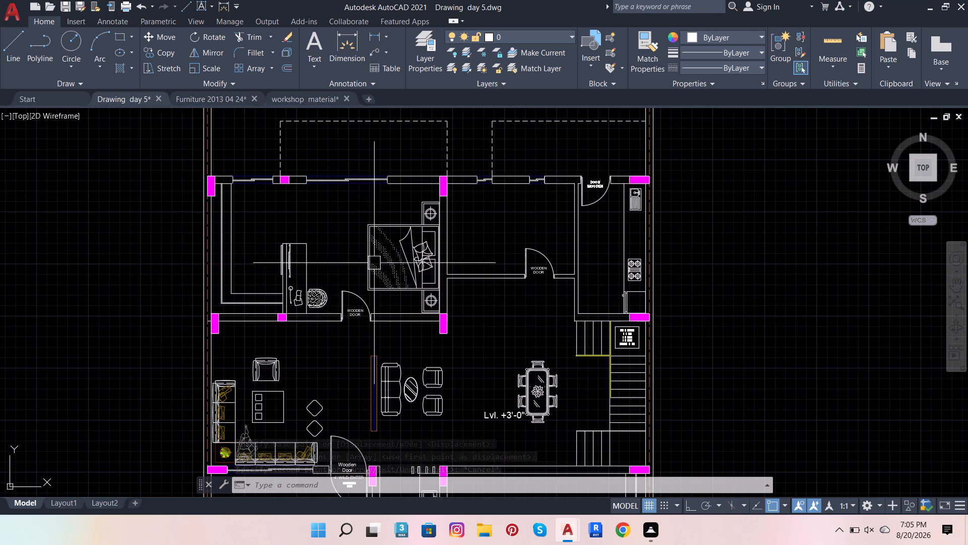
scroll(378, 268, "down", 2)
scroll(190, 274, "up", 2)
scroll(354, 269, "down", 3)
scroll(272, 229, "up", 3)
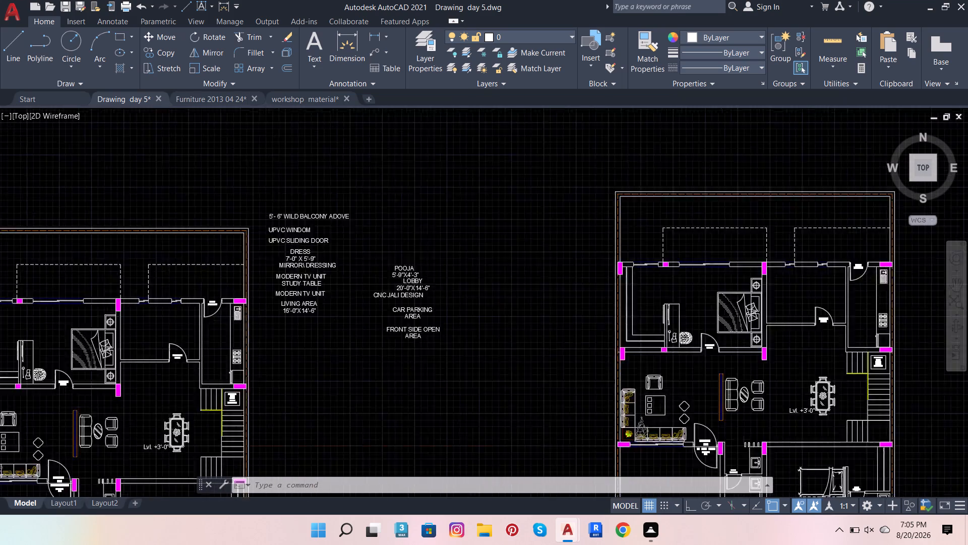
Copy the "5'- 6" WILD BALCONY ADOVE" label into both dashed balcony outlines along the original plan's upper side.
left_click(308, 206)
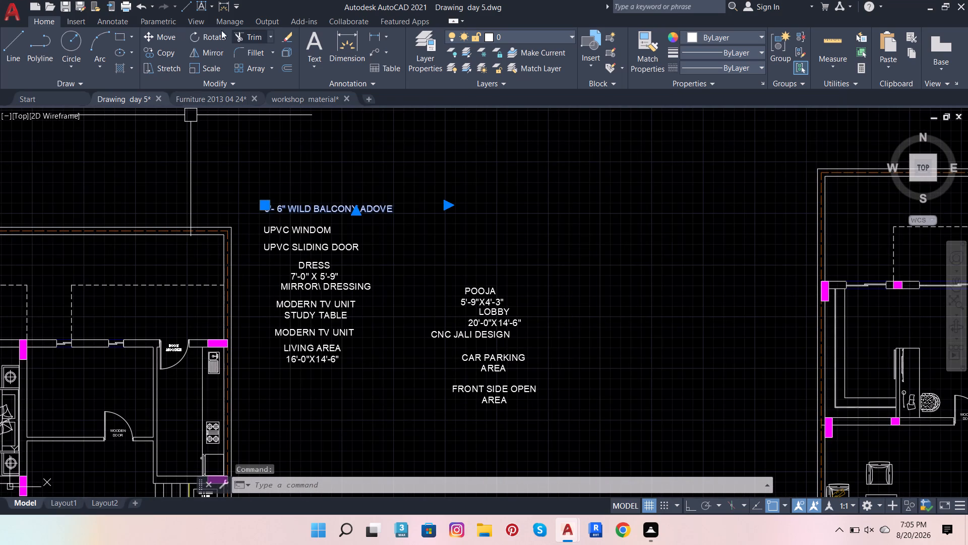
left_click(165, 52)
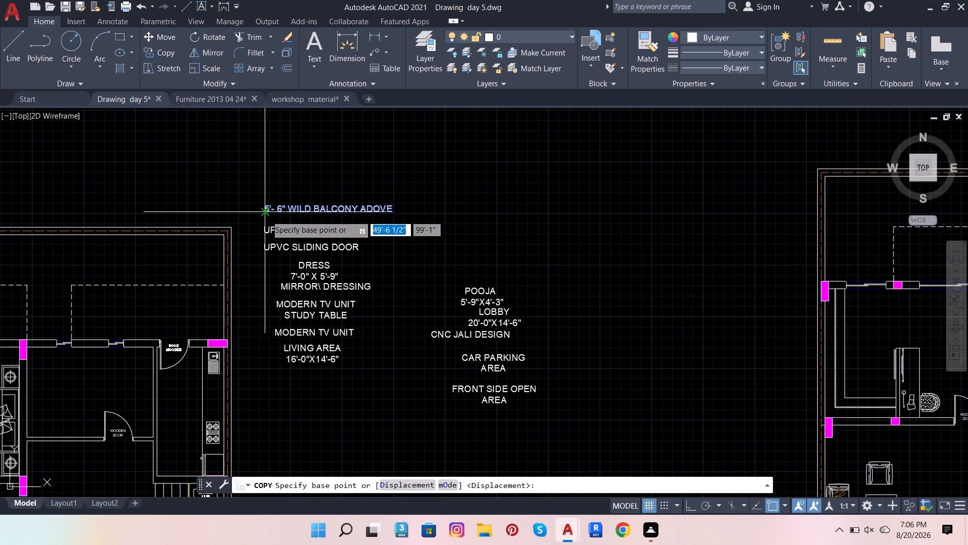
left_click(266, 215)
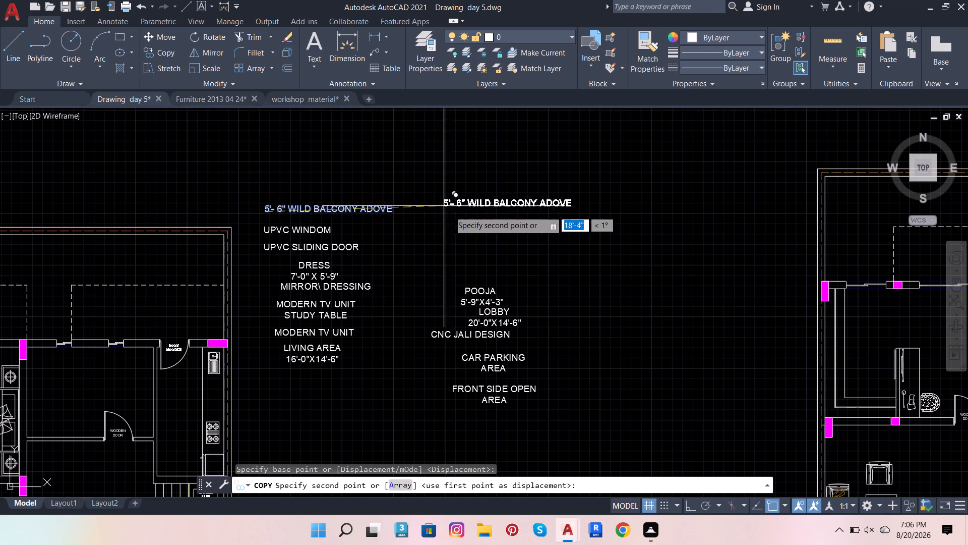
scroll(451, 213, "down", 2)
scroll(255, 253, "up", 3)
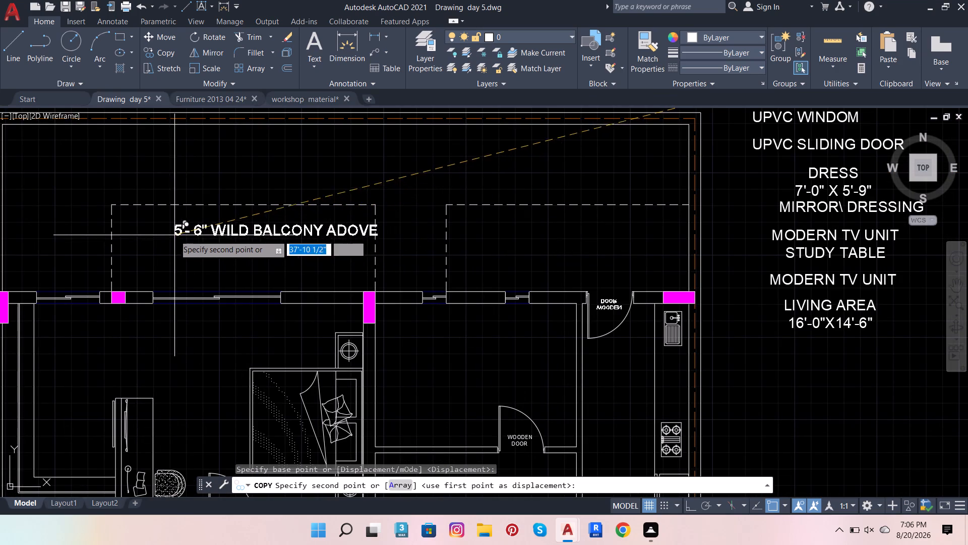
scroll(168, 232, "up", 1)
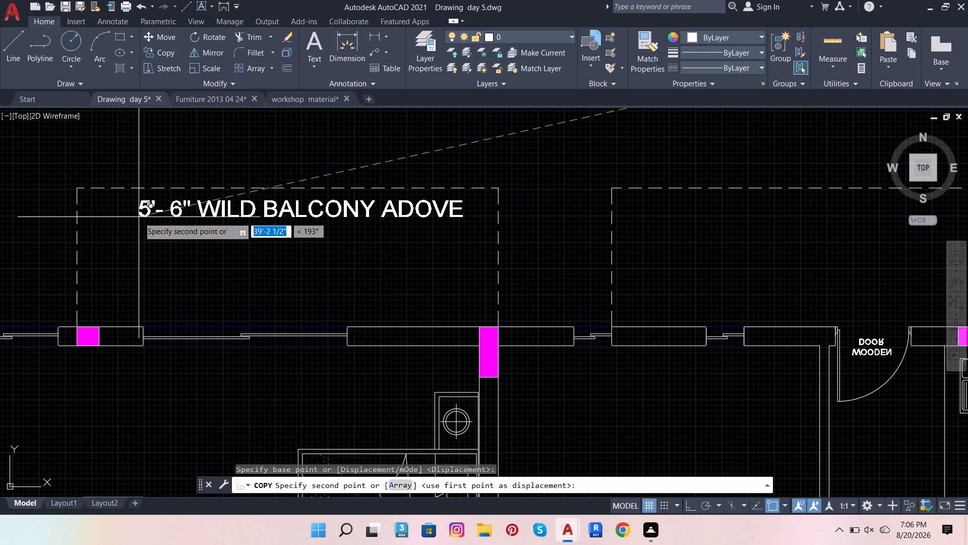
left_click(131, 216)
scroll(236, 215, "down", 2)
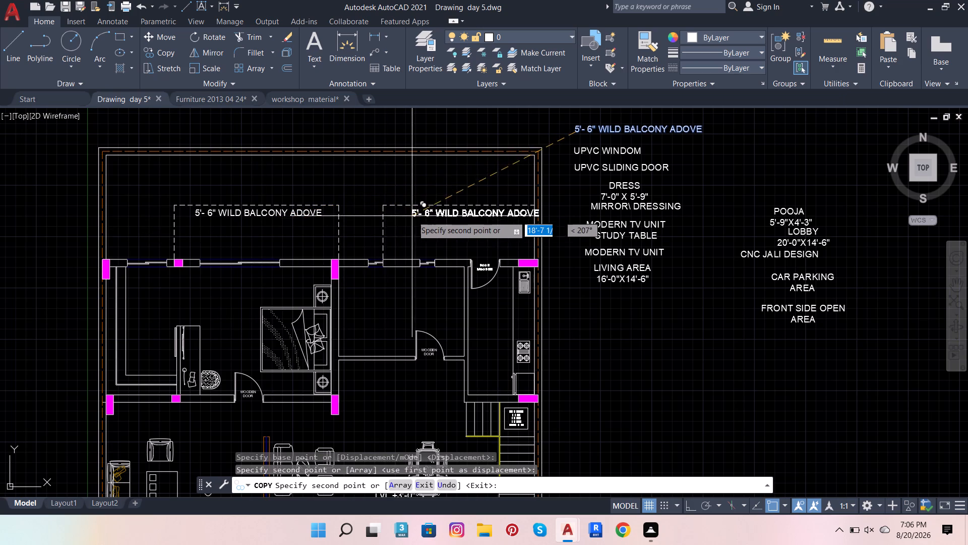
scroll(412, 216, "up", 2)
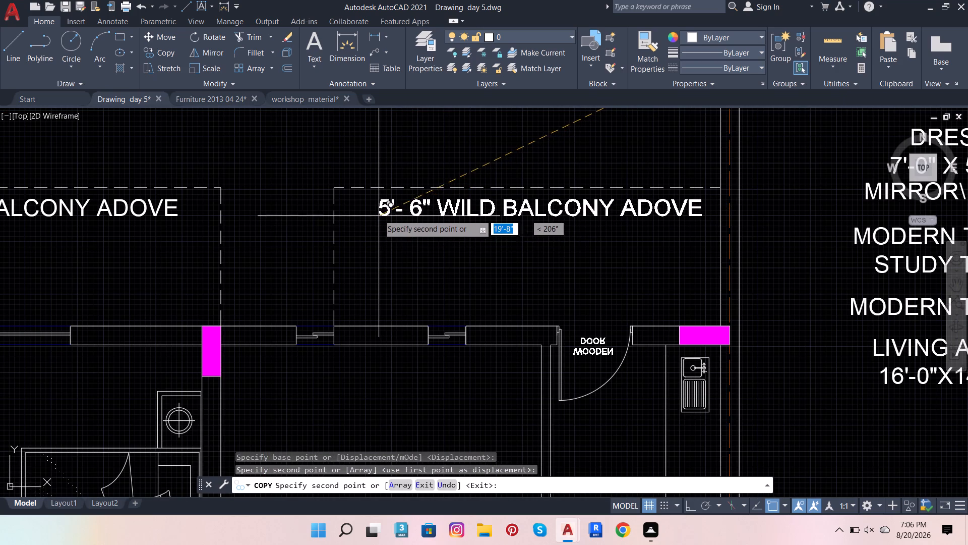
left_click(379, 214)
scroll(391, 232, "down", 2)
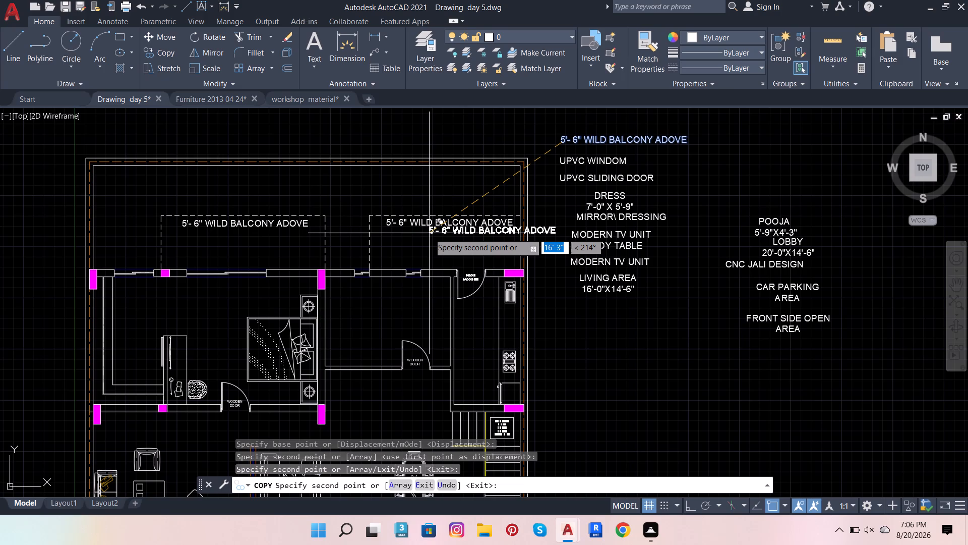
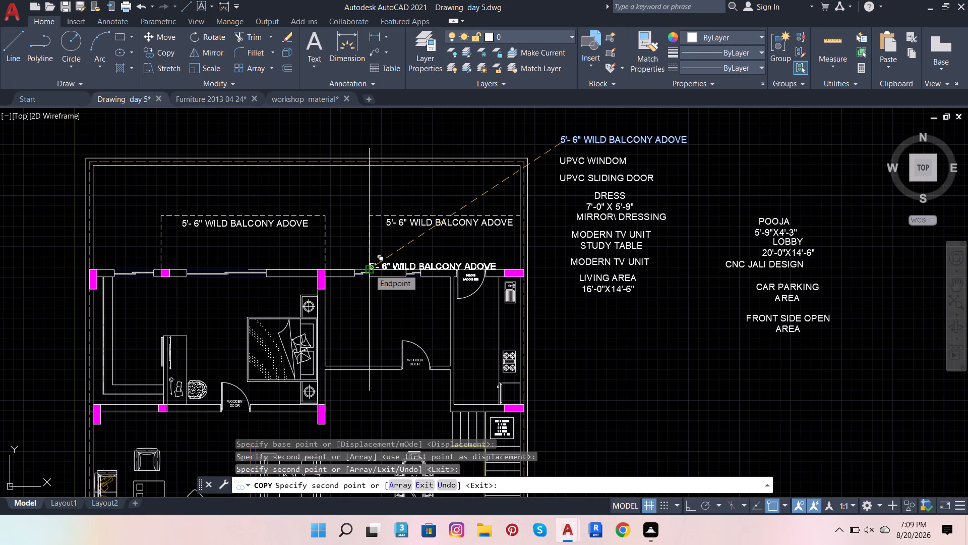
Place further copies of the "5'- 6" WILD BALCONY ADOVE" label on the window wall at the second balcony outline's lower corner.
triple_click(369, 269)
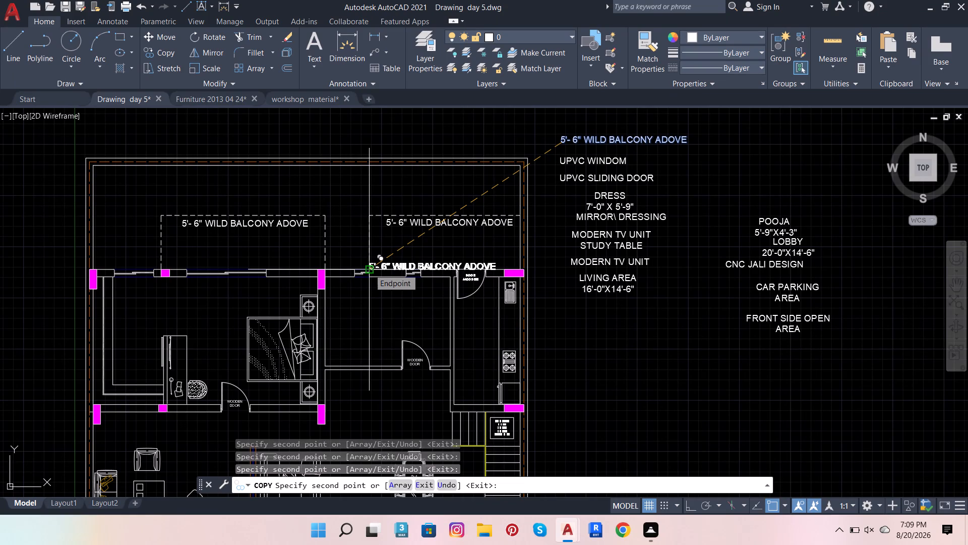
key("Escape")
key("Escape")
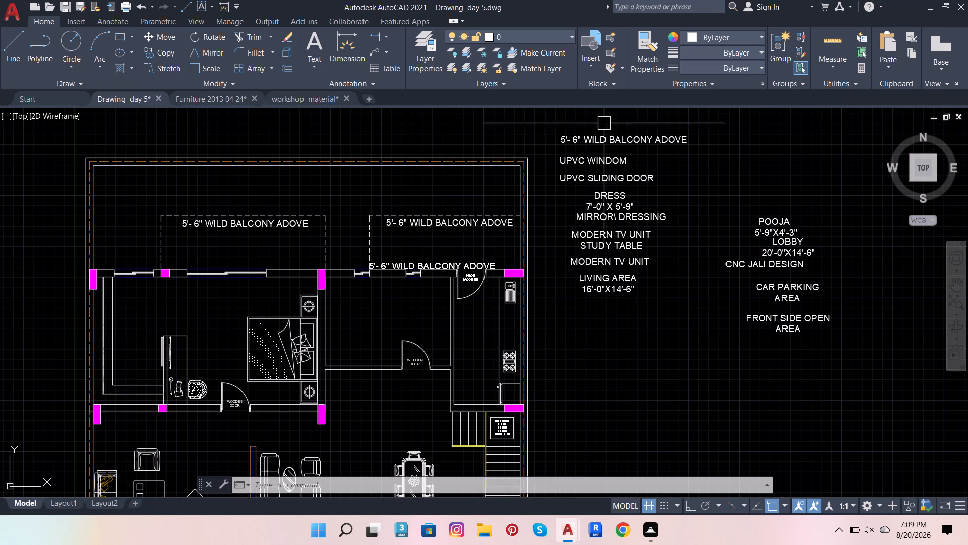
Copy the "DRESS 7'-0" X 5'-9"" label into the dressing area beside the upper bedroom of the original plan.
left_click(624, 194)
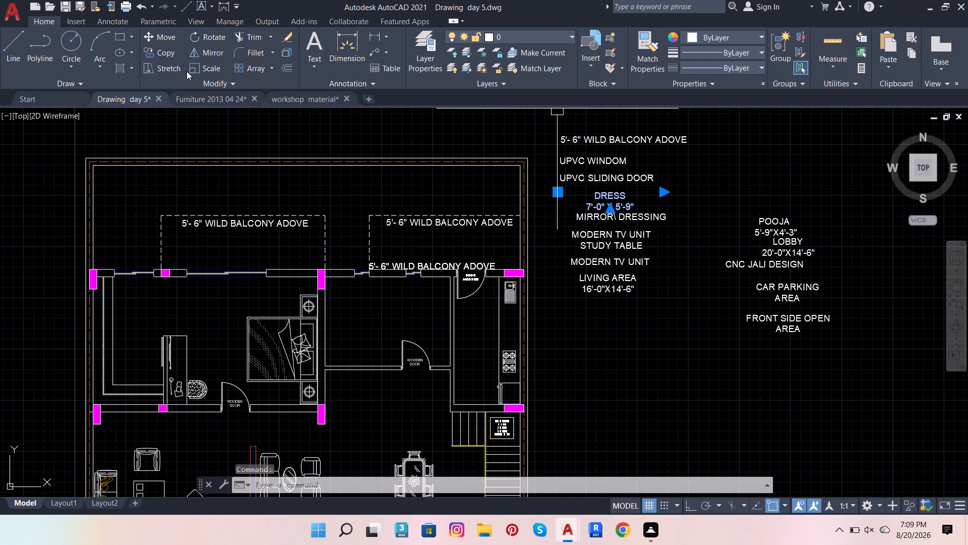
left_click(159, 52)
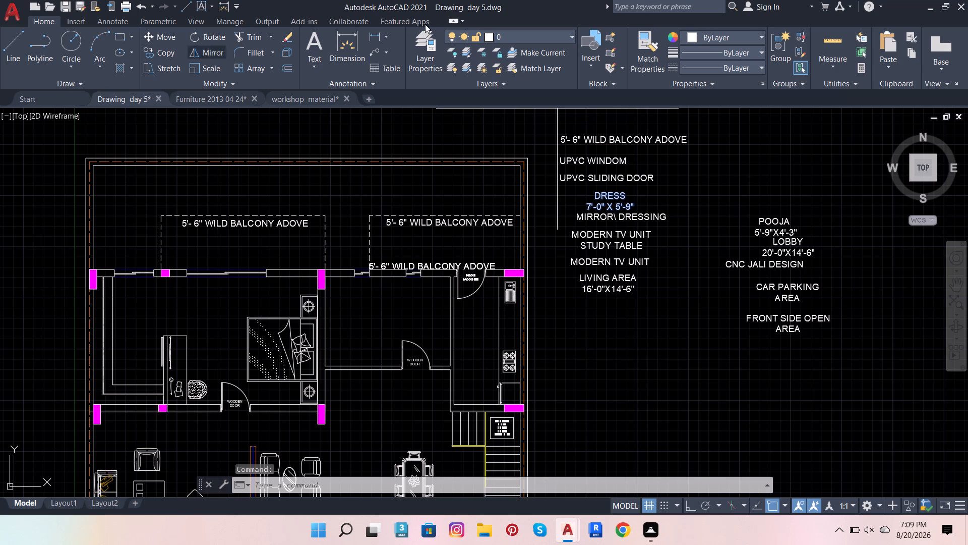
left_click(617, 203)
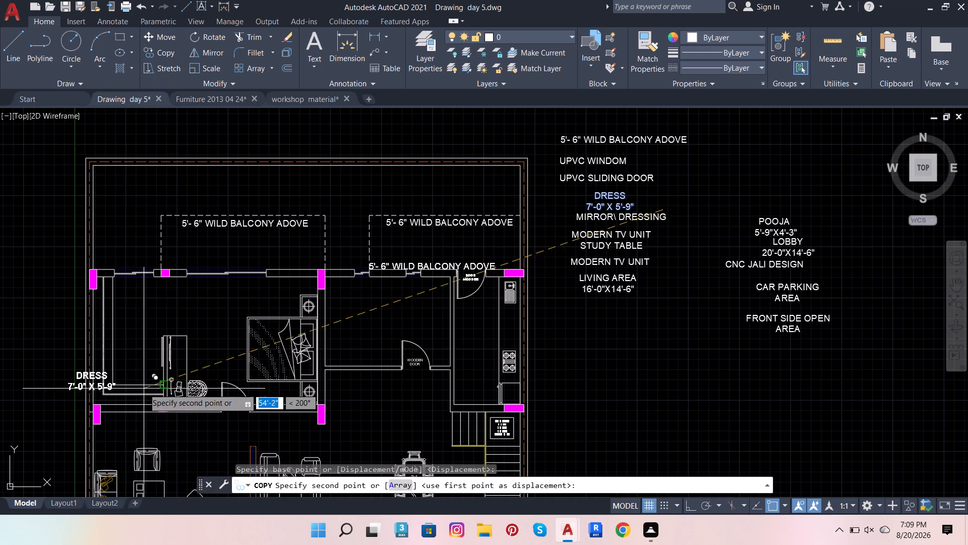
scroll(154, 374, "up", 3)
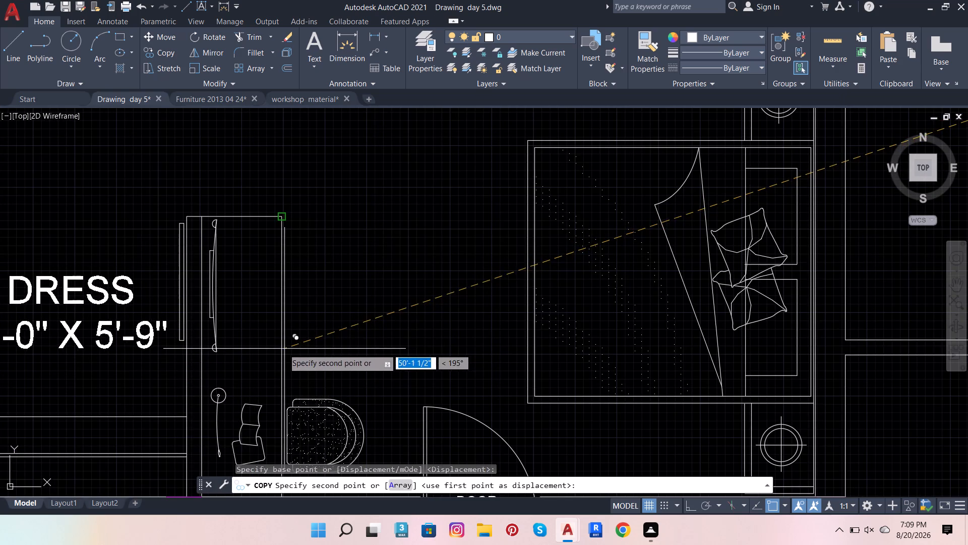
scroll(366, 334, "down", 2)
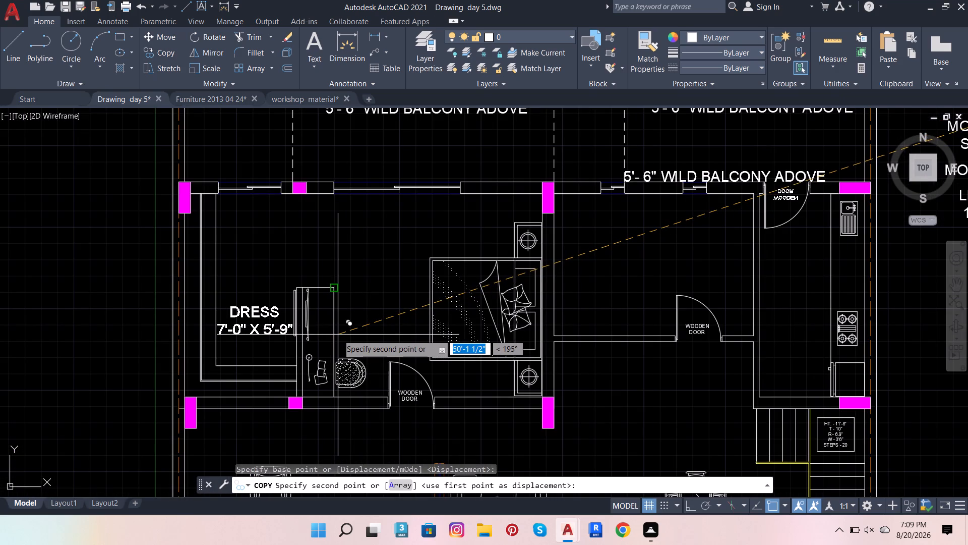
scroll(335, 336, "up", 2)
scroll(391, 324, "down", 2)
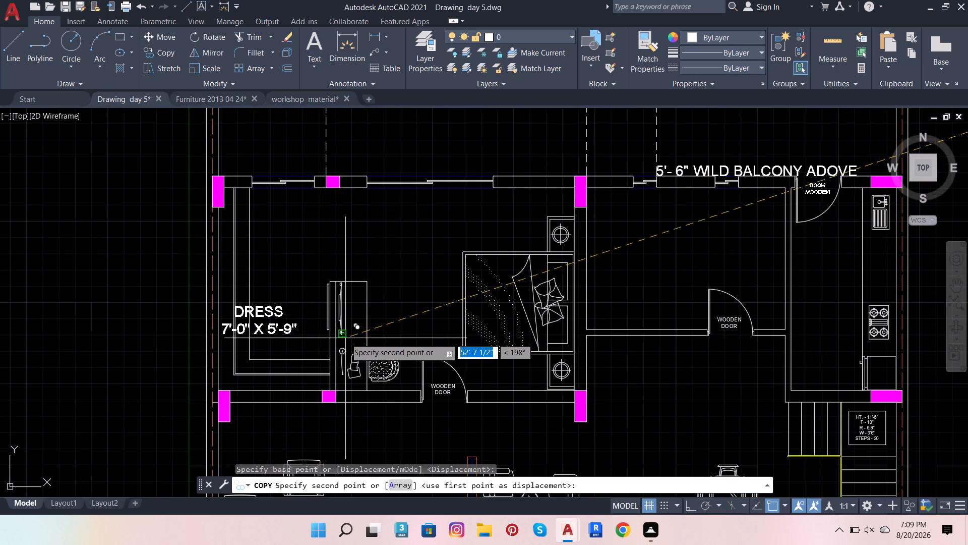
scroll(345, 338, "up", 4)
scroll(433, 337, "down", 2)
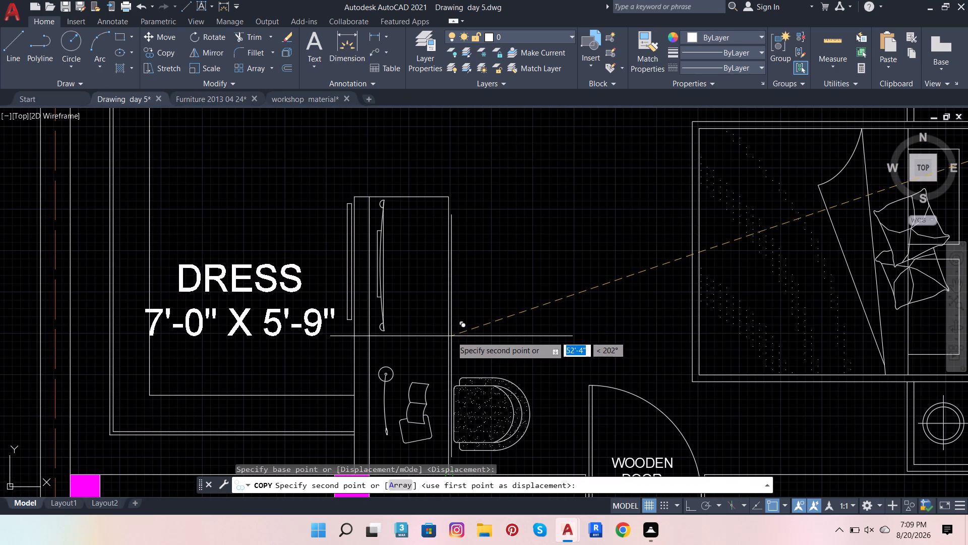
scroll(472, 328, "down", 4)
scroll(469, 313, "up", 3)
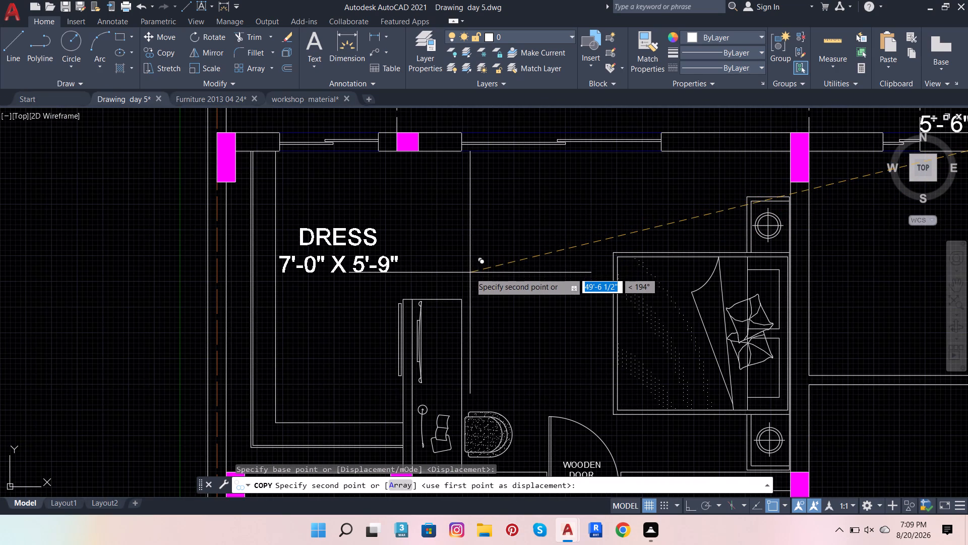
left_click(470, 272)
Place another copy of the "DRESS 7'-0" X 5'-9"" label in the dressing area beside the lower twin-bed bedroom.
scroll(470, 299, "down", 2)
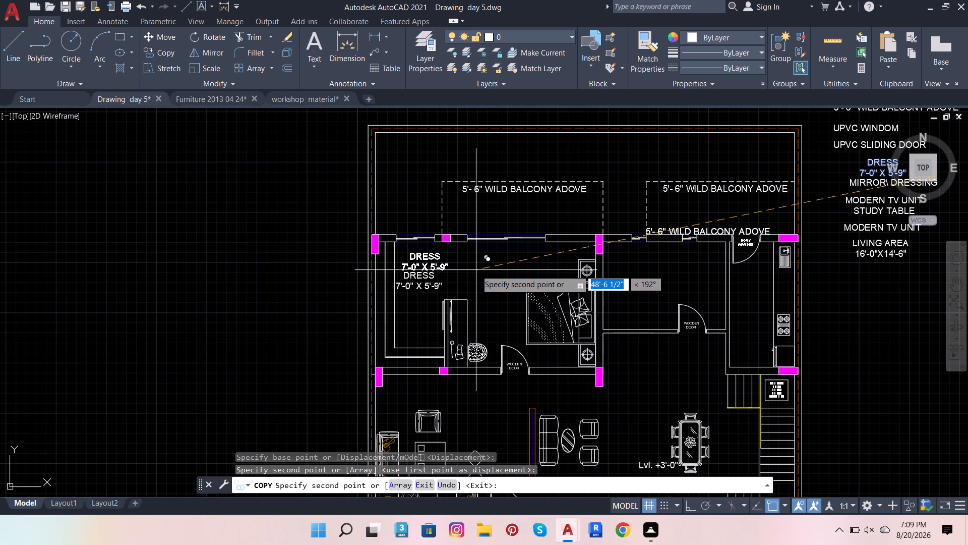
scroll(476, 270, "down", 2)
scroll(612, 408, "up", 2)
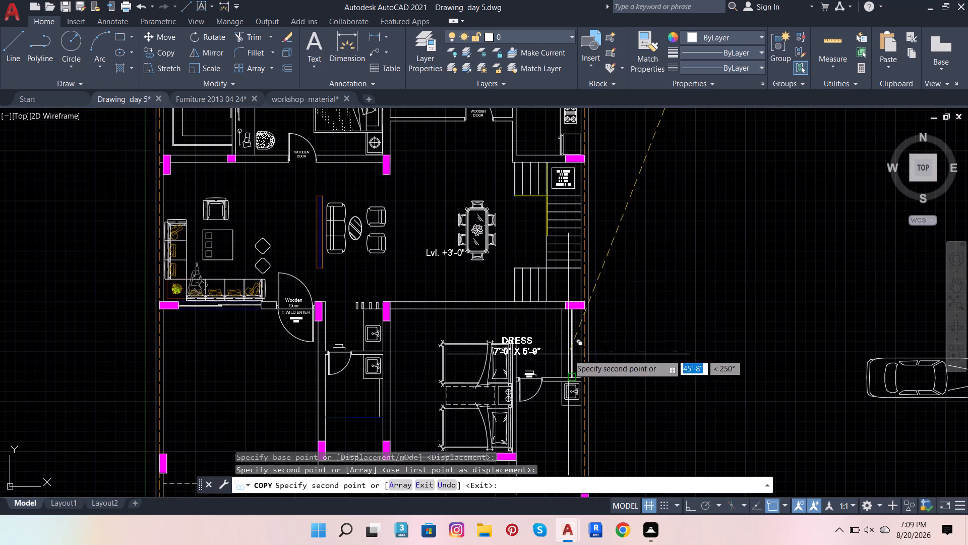
scroll(586, 342, "up", 3)
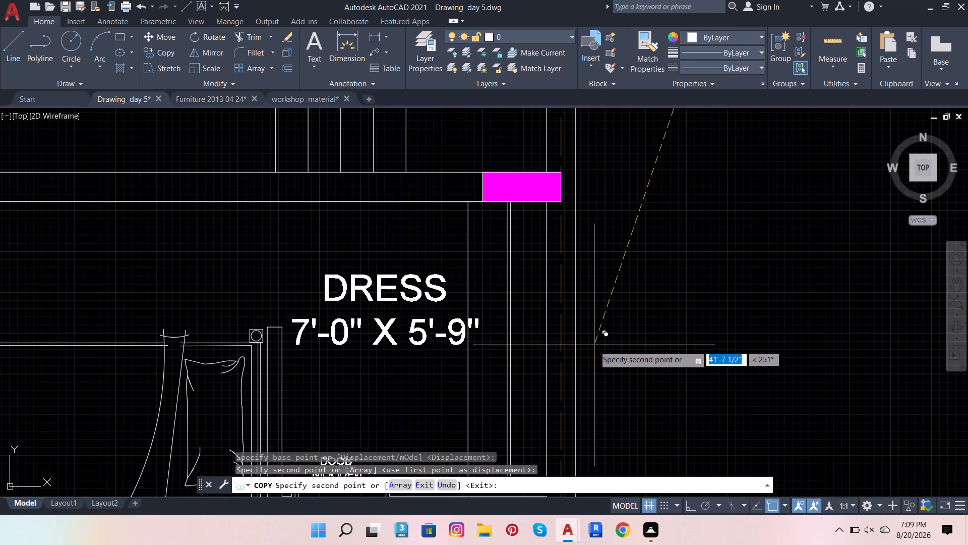
left_click(592, 317)
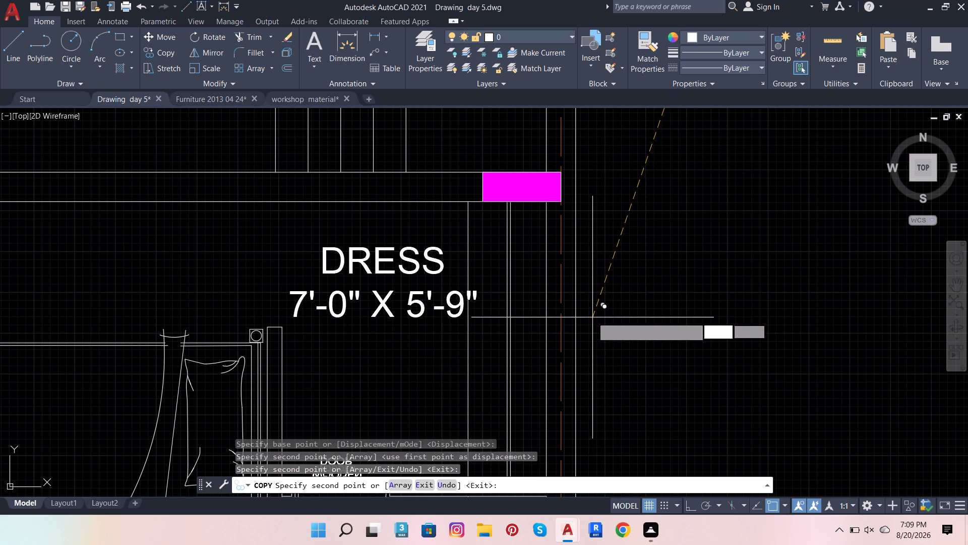
scroll(597, 345, "down", 3)
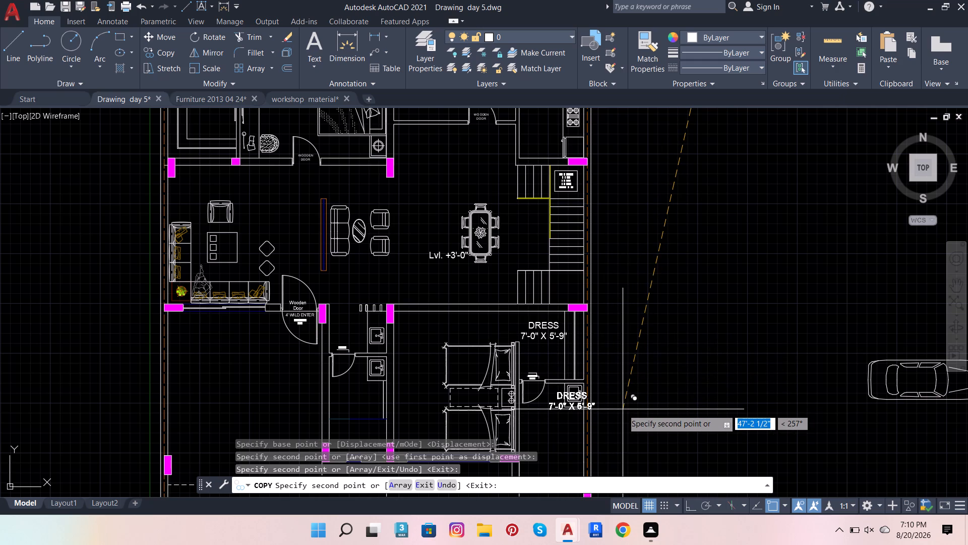
scroll(583, 514, "down", 2)
scroll(655, 364, "down", 3)
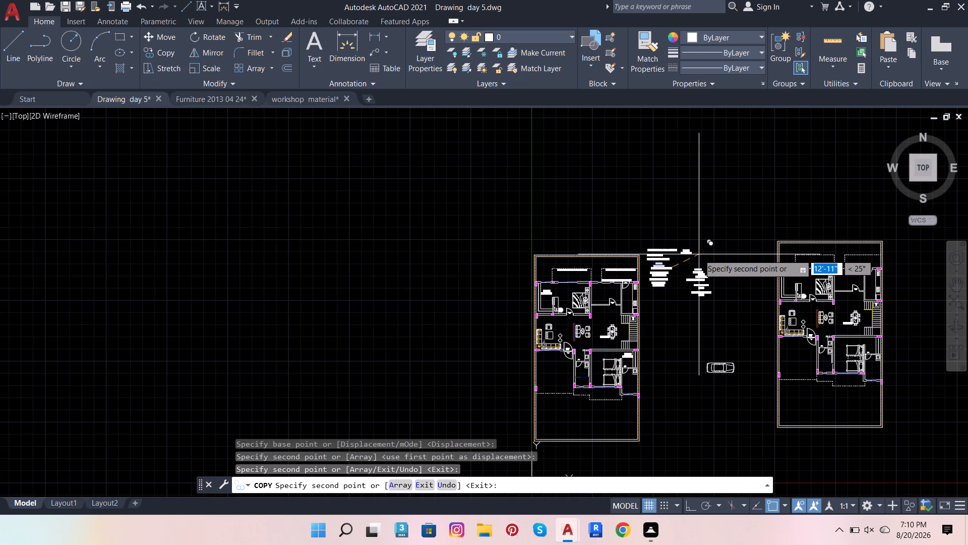
key("Escape")
Copy the "UPVC SLIDING DOOR" label to just above the upper bedroom's sliding door, inside the dashed balcony outline.
scroll(687, 251, "up", 3)
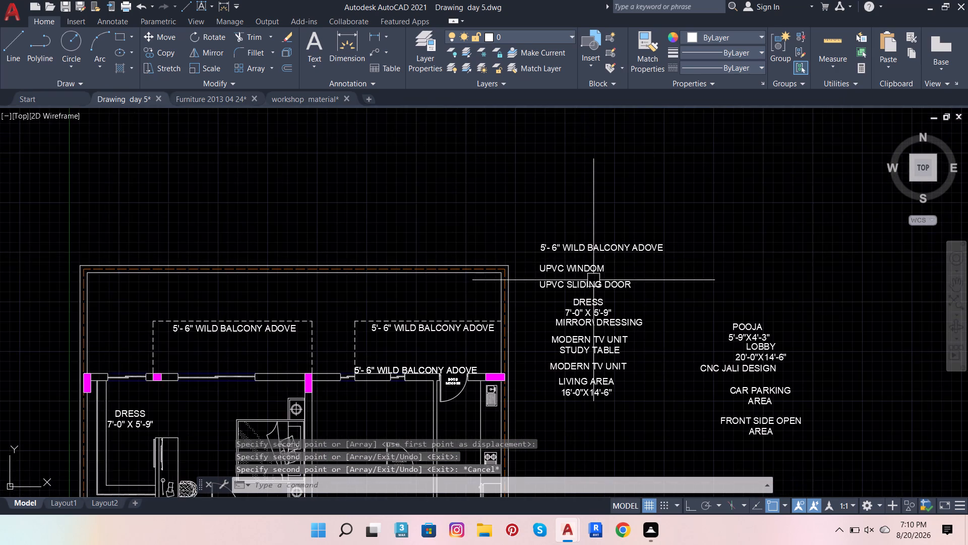
scroll(587, 282, "up", 2)
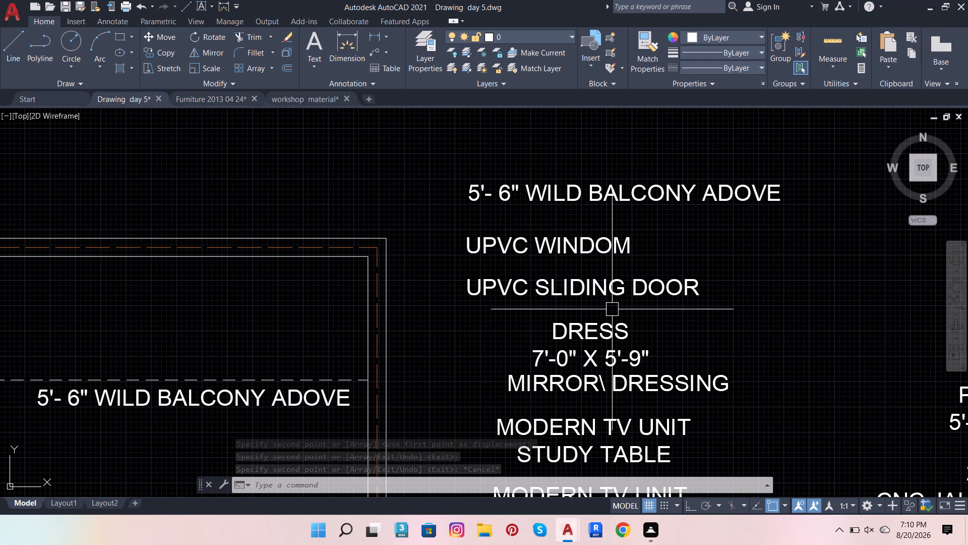
left_click(600, 284)
scroll(726, 270, "down", 3)
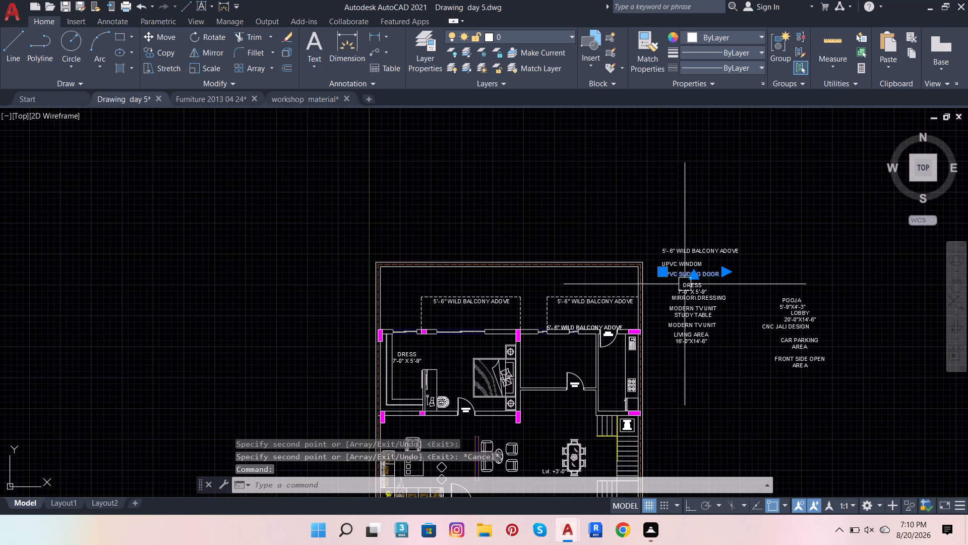
scroll(666, 282, "up", 1)
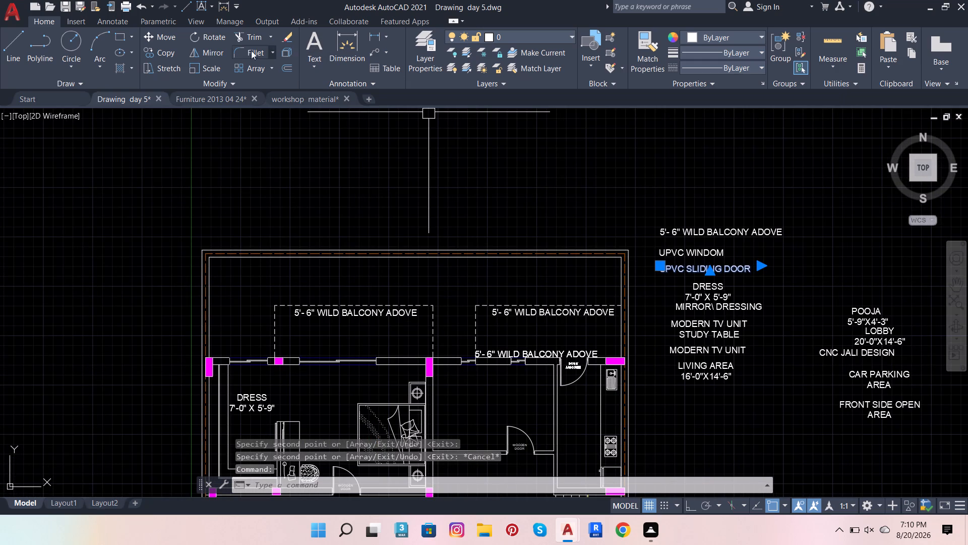
left_click(159, 48)
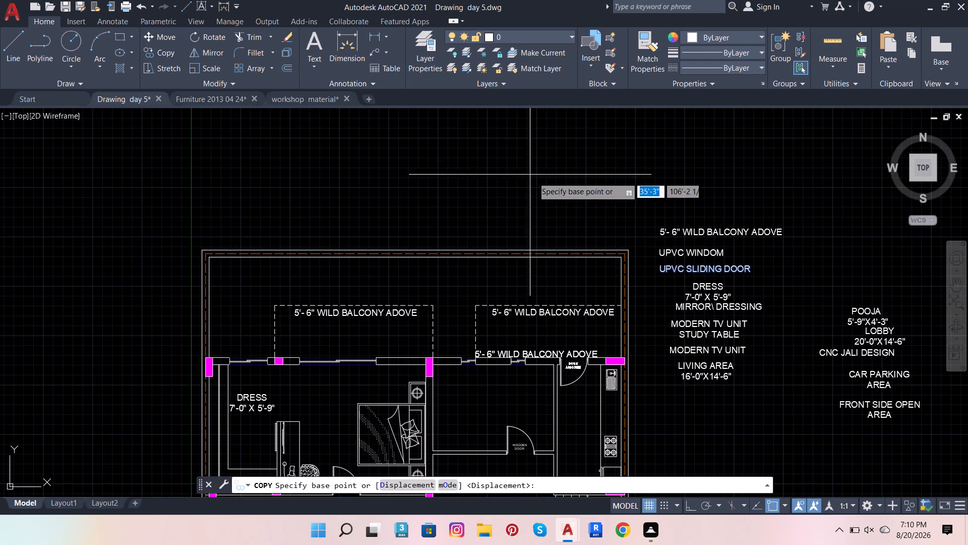
left_click(661, 266)
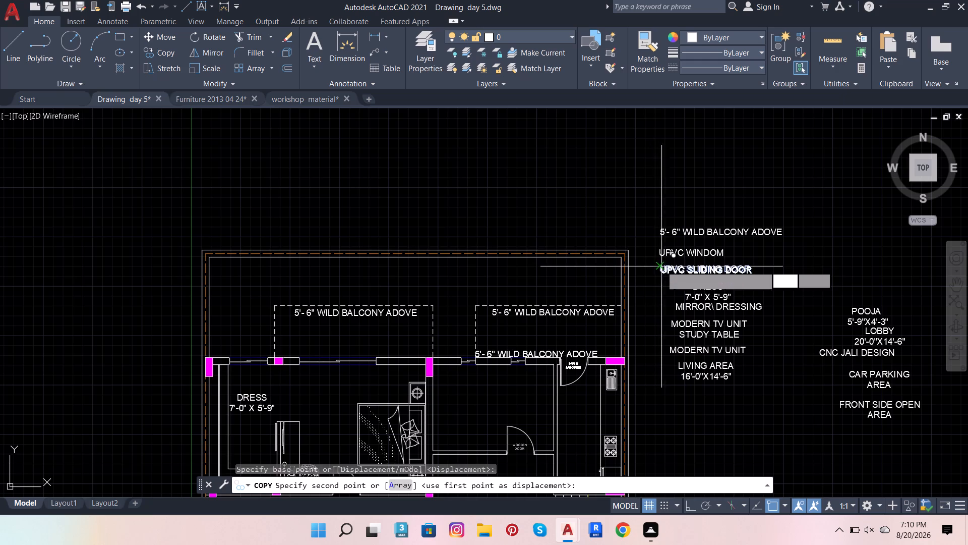
scroll(777, 241, "down", 3)
scroll(651, 284, "up", 4)
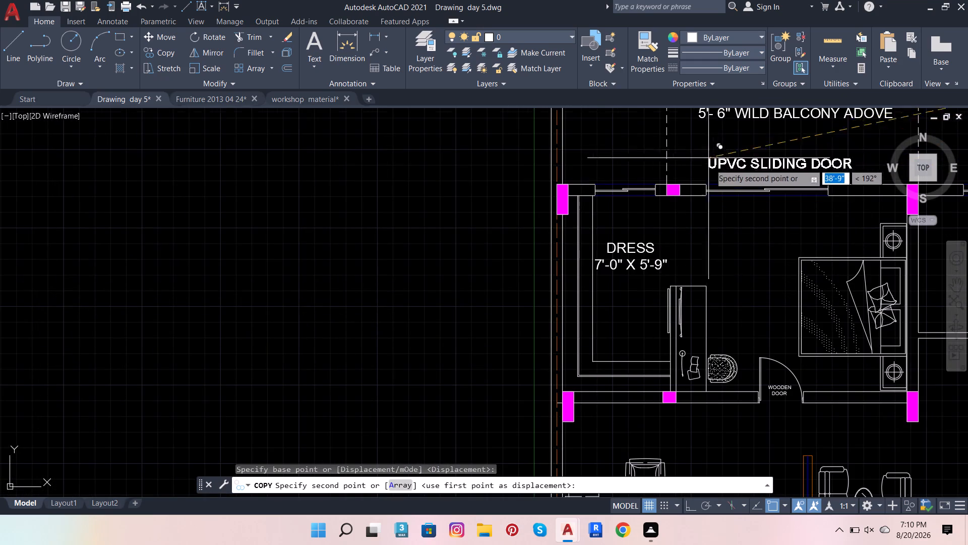
scroll(711, 170, "up", 2)
scroll(628, 173, "down", 2)
scroll(451, 213, "down", 2)
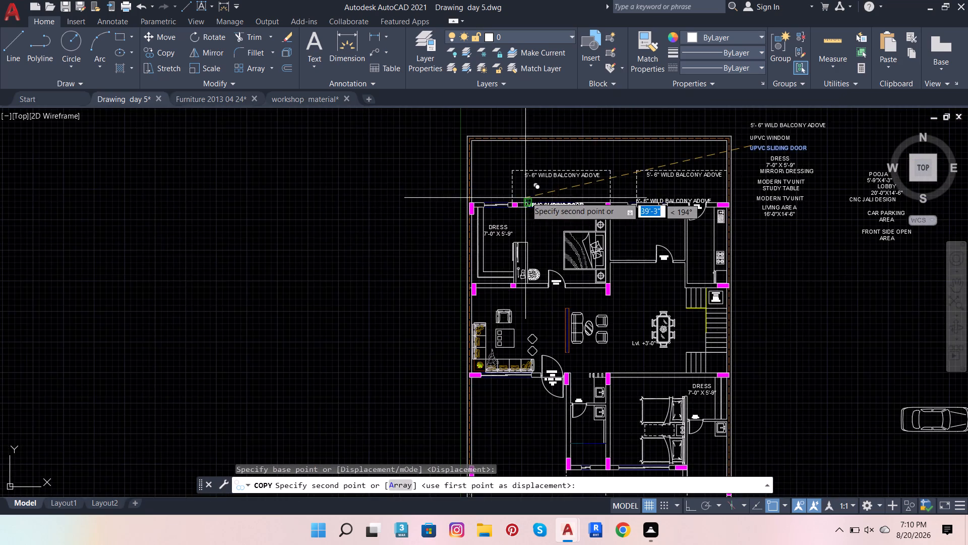
scroll(527, 195, "up", 2)
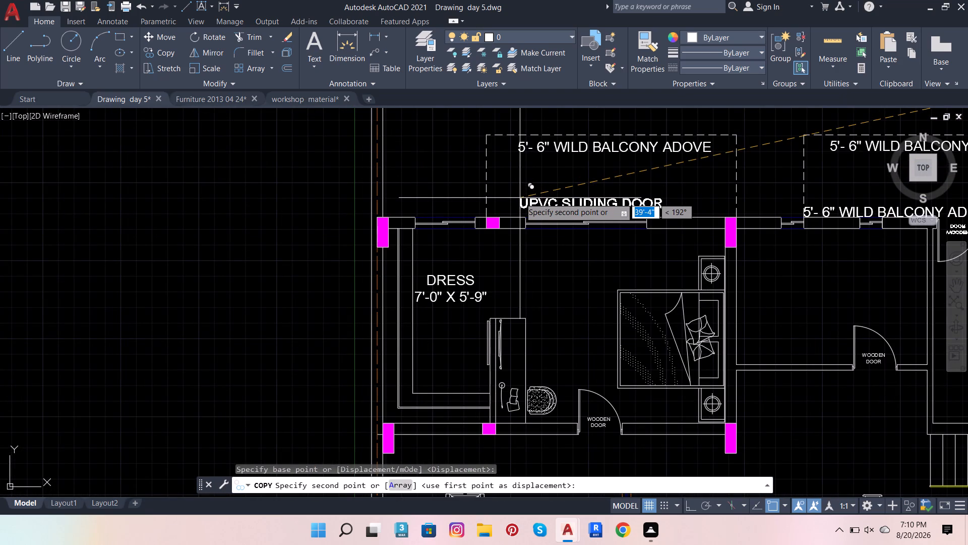
left_click(520, 200)
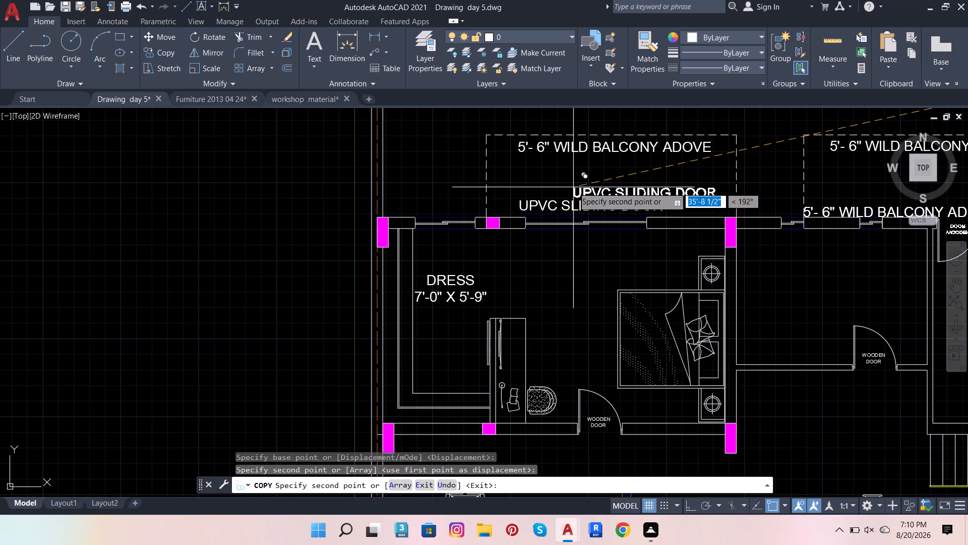
Place another "UPVC SLIDING DOOR" copy just below the living area's sliding door, beside the wooden entrance door.
scroll(573, 187, "down", 1)
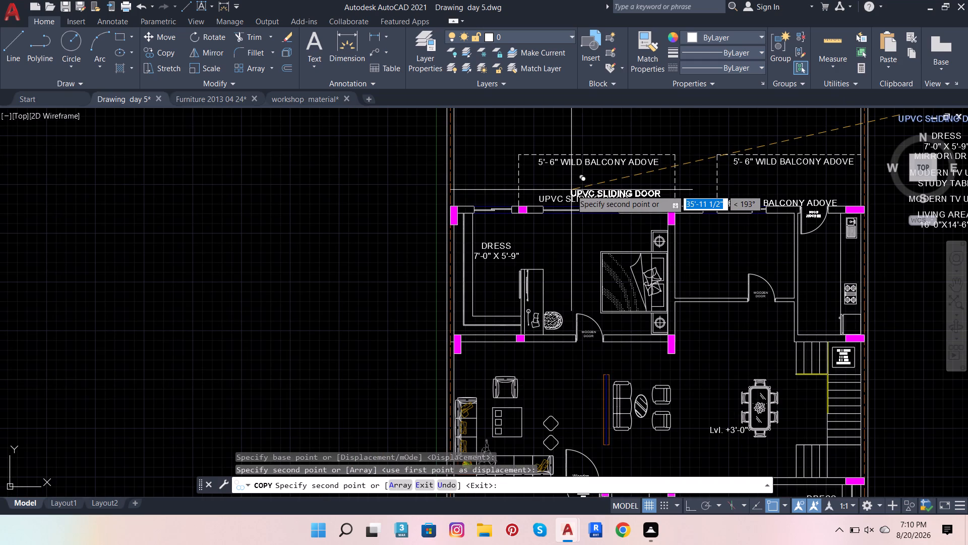
scroll(583, 196, "down", 3)
scroll(583, 242, "up", 1)
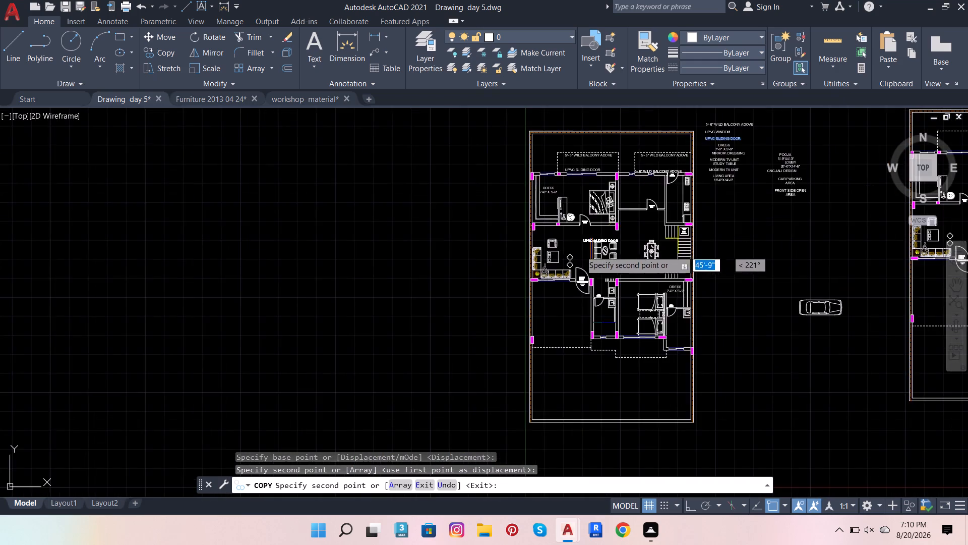
scroll(579, 253, "up", 2)
scroll(530, 295, "up", 3)
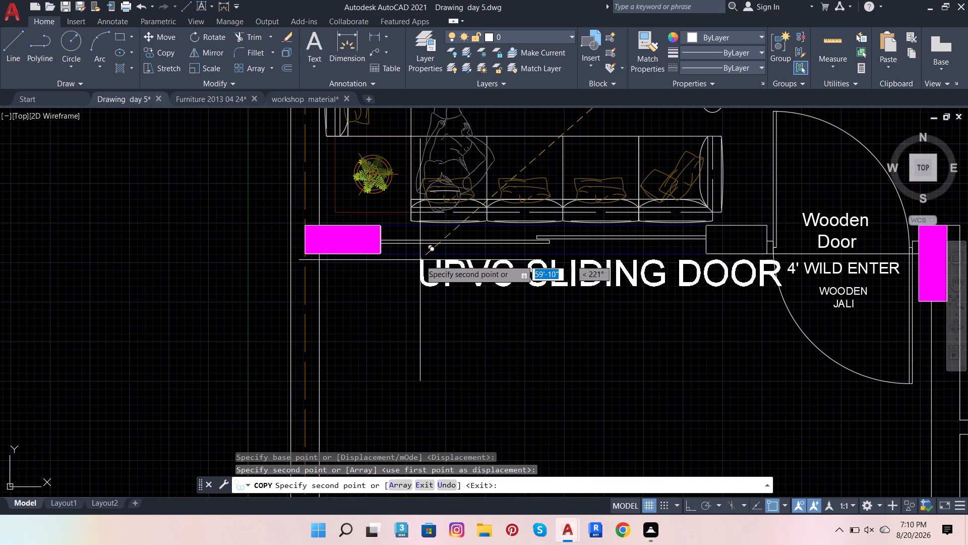
left_click(367, 264)
Place a "UPVC SLIDING DOOR" copy just below the twin-bed bedroom's sliding door on the plan's lower wall.
scroll(341, 278, "down", 2)
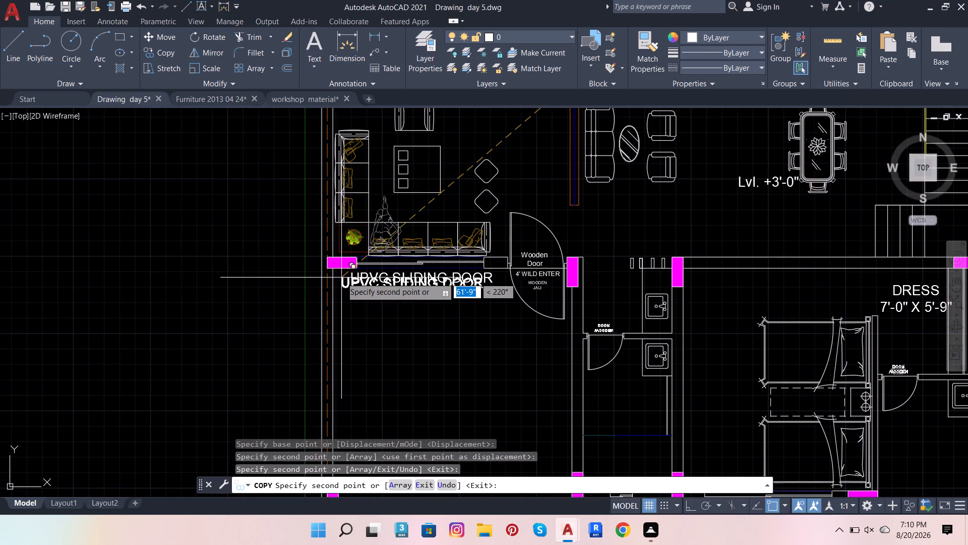
scroll(341, 278, "down", 2)
scroll(466, 385, "up", 3)
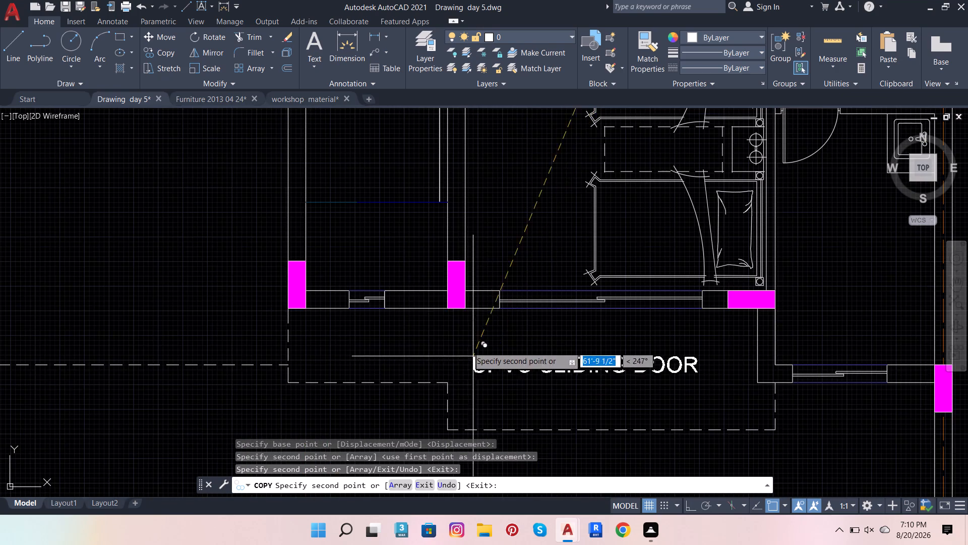
scroll(466, 343, "up", 1)
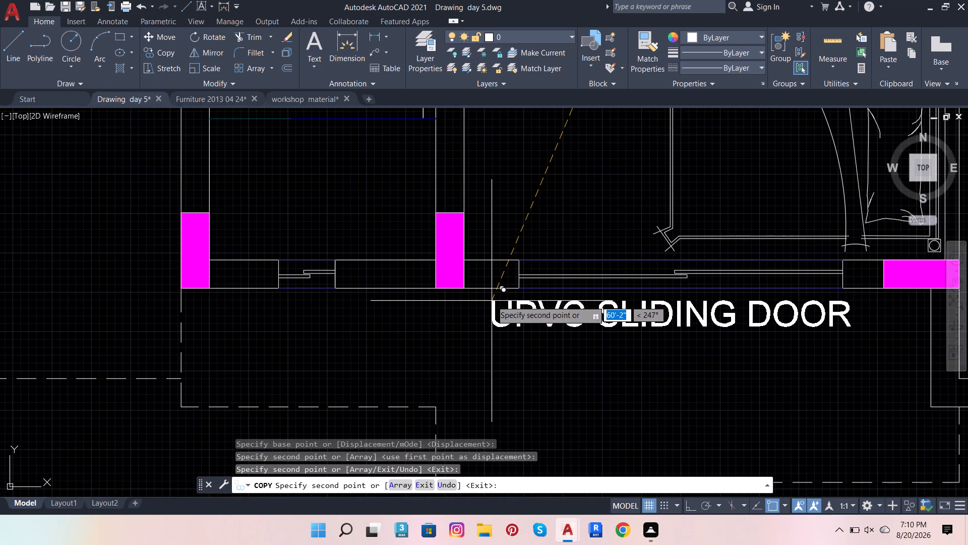
left_click(492, 301)
scroll(446, 324, "down", 2)
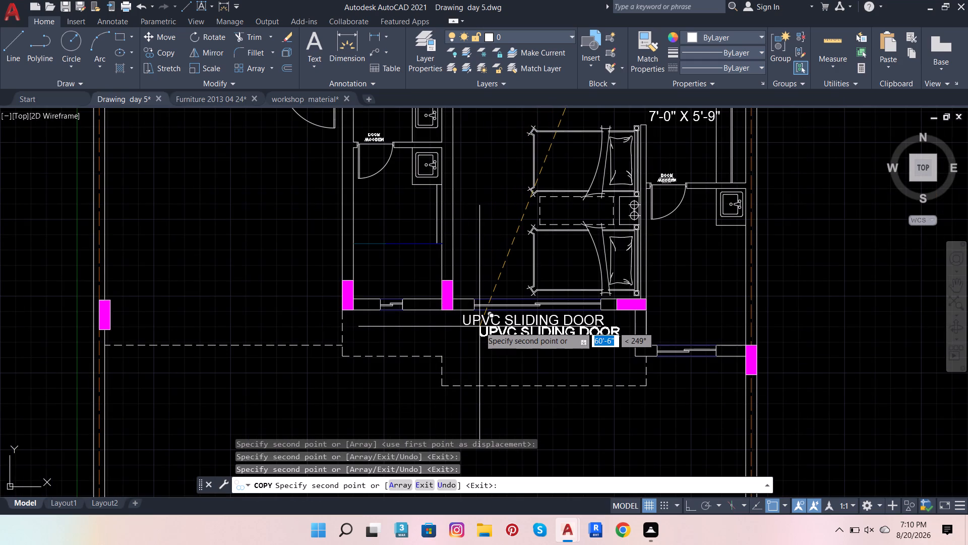
key("Escape")
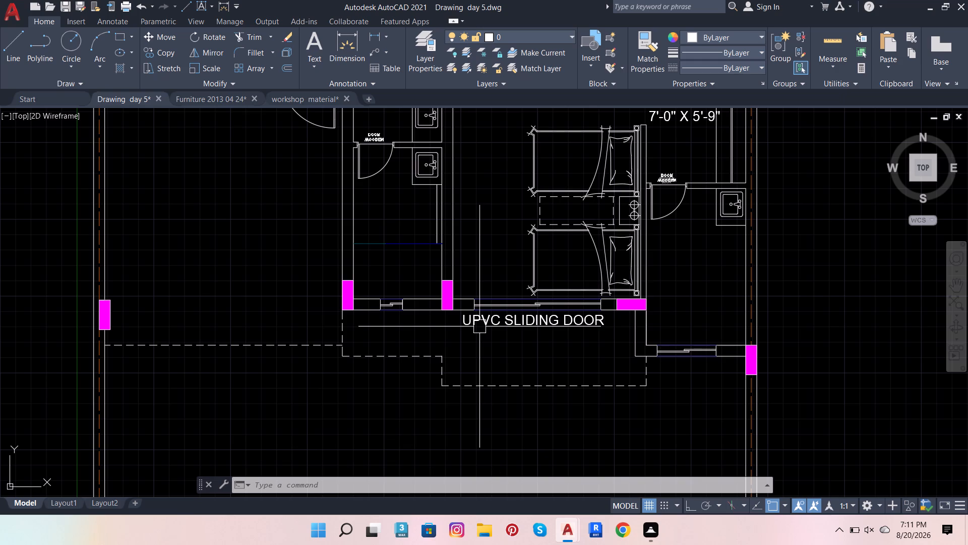
scroll(437, 355, "down", 1)
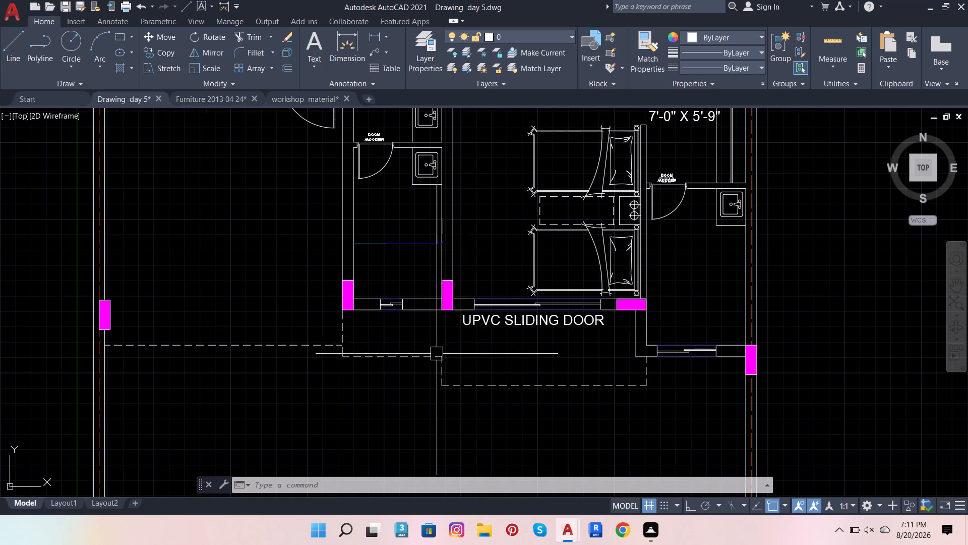
With Ortho mode on, rotate the "CNC JALI DESIGN" label beside the plan 90° about its start so it reads vertically upward.
scroll(437, 355, "down", 1)
scroll(460, 302, "down", 3)
scroll(488, 247, "up", 5)
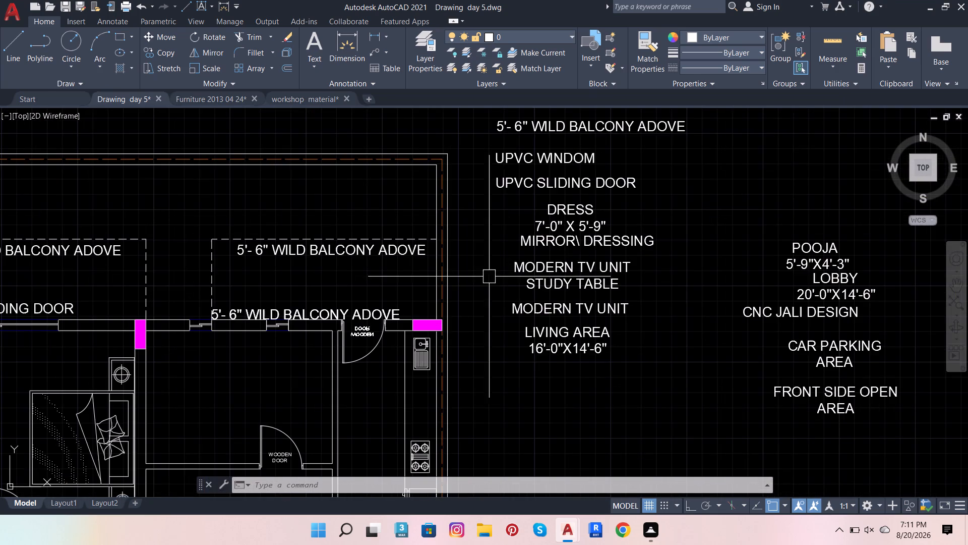
left_click(761, 316)
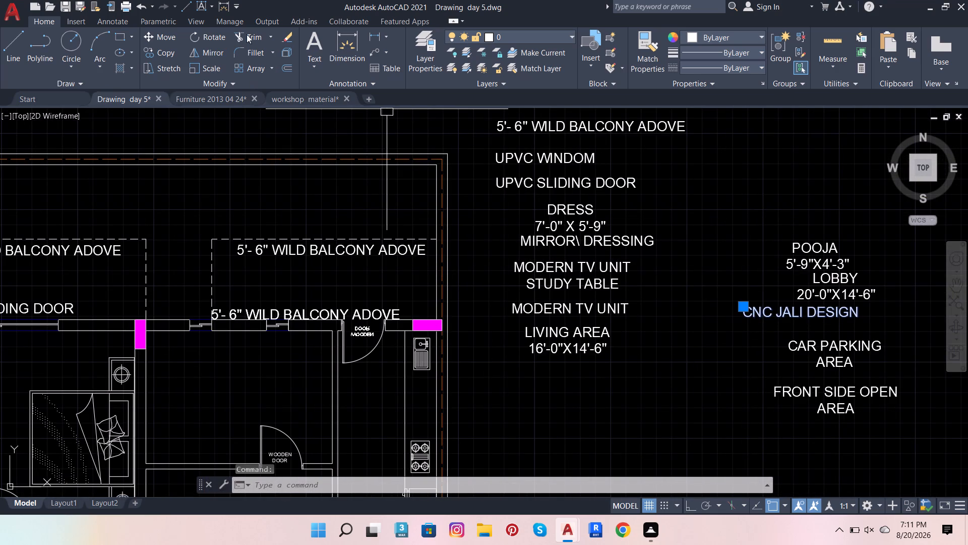
left_click(201, 39)
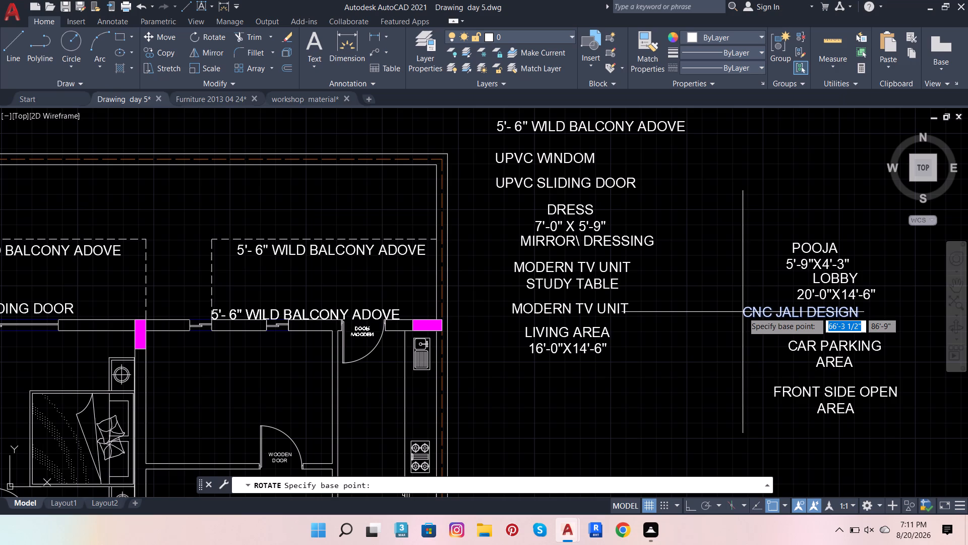
left_click(743, 312)
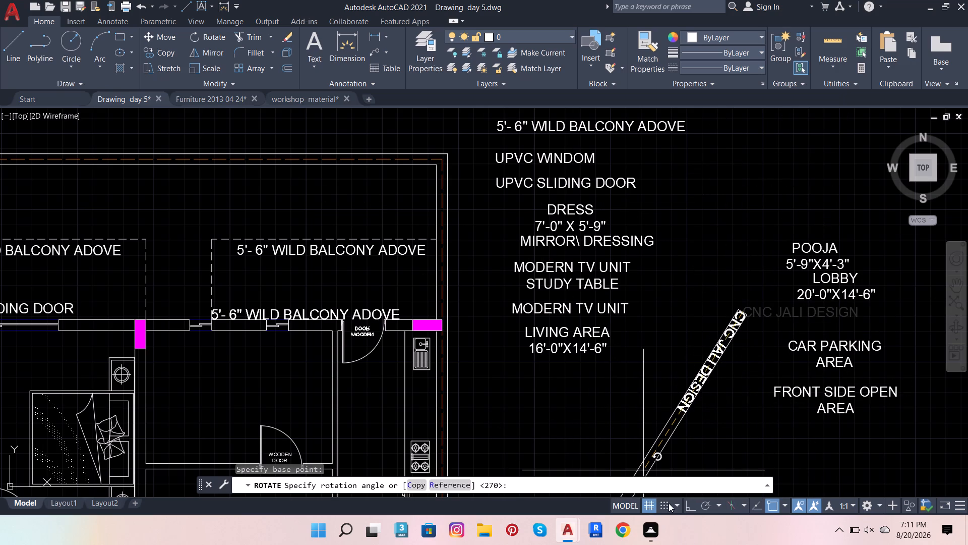
left_click(687, 504)
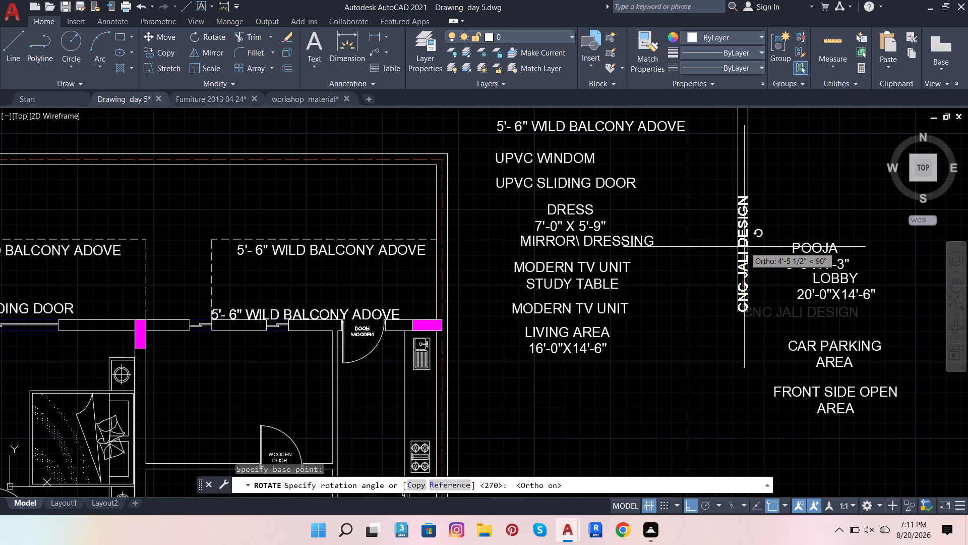
left_click(745, 246)
scroll(699, 373, "down", 1)
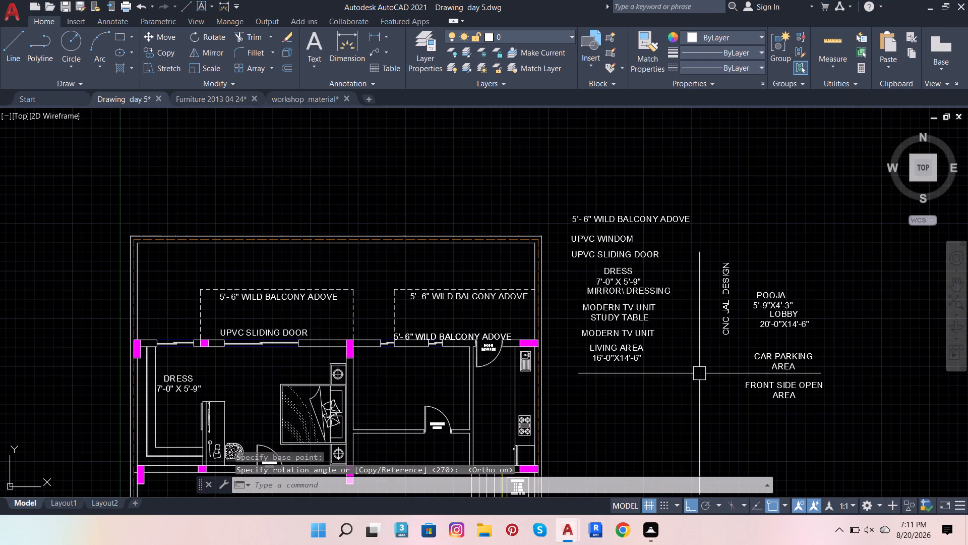
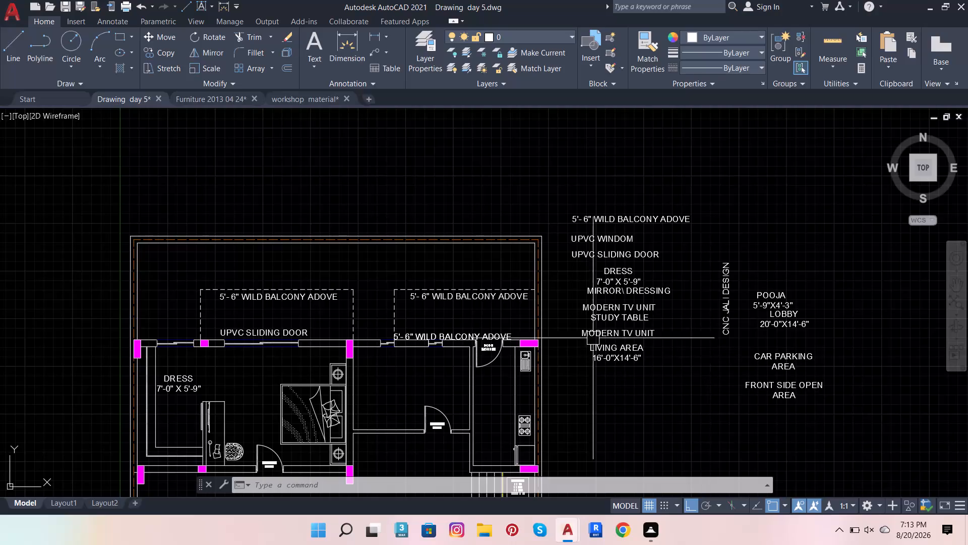
Rotate the "MODERN TV UNIT STUDY TABLE" label from the prepared list 90° so it reads vertically upward.
scroll(587, 309, "up", 1)
left_click(620, 310)
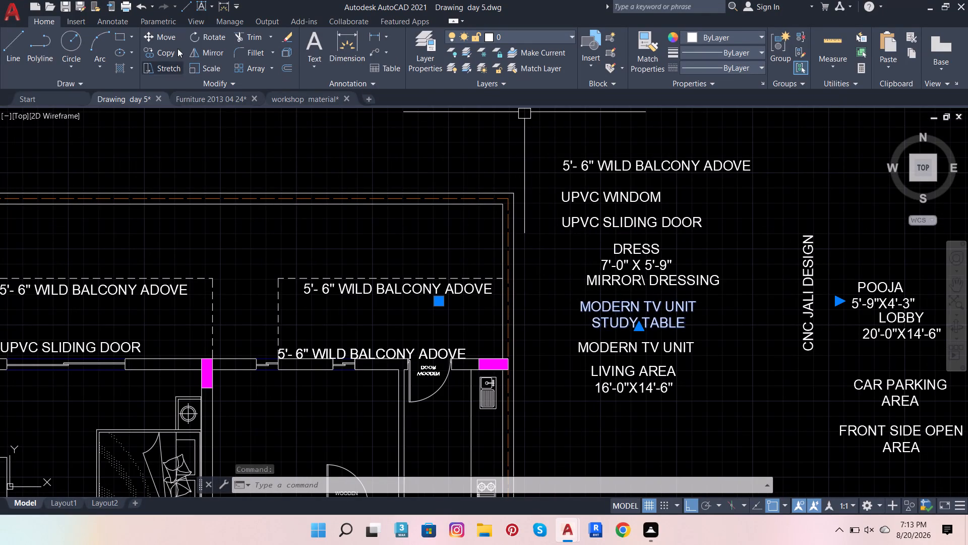
left_click(217, 34)
left_click(579, 308)
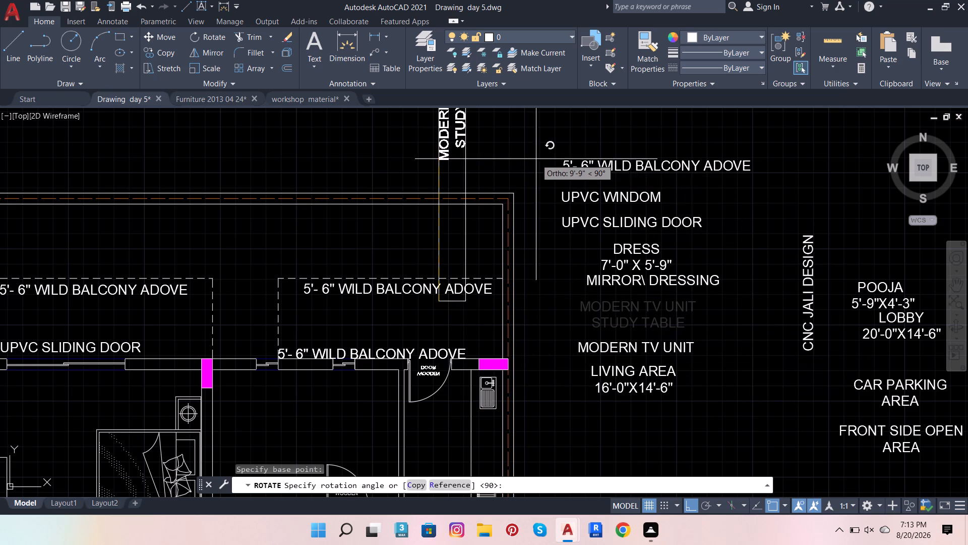
left_click(523, 176)
scroll(516, 219, "down", 3)
scroll(502, 196, "up", 2)
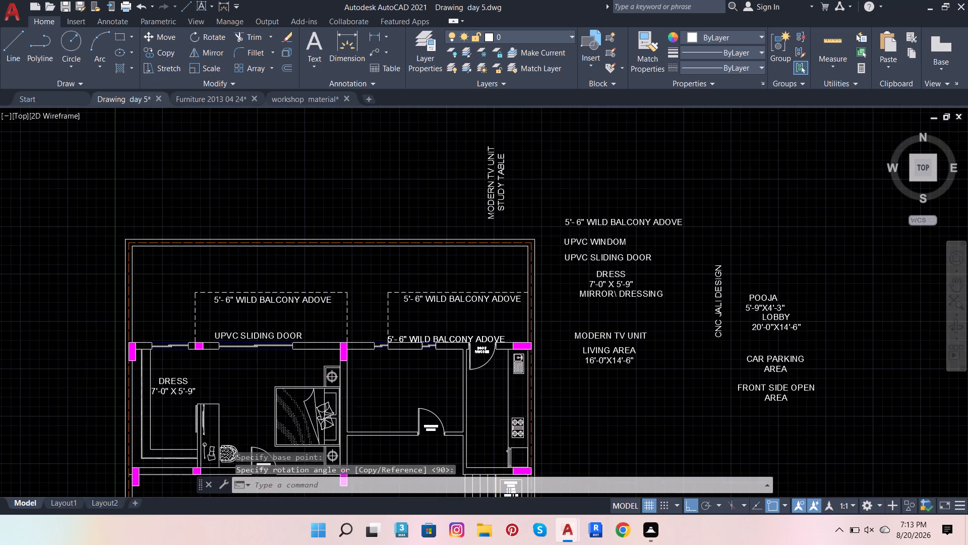
Turn off Ortho mode while trying to copy the vertical "MODERN TV UNIT STUDY TABLE" label onto the plan.
scroll(502, 196, "up", 1)
left_click(502, 196)
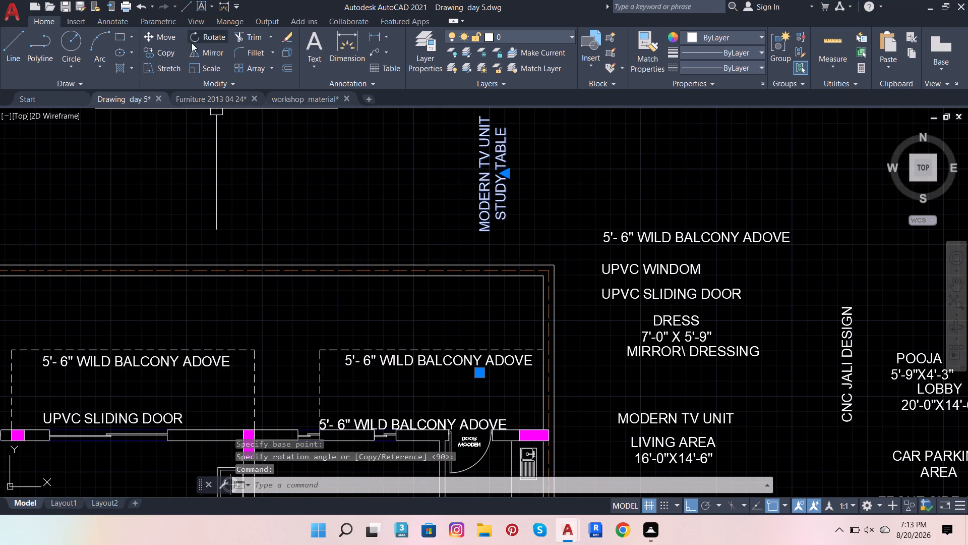
left_click(171, 50)
left_click(498, 177)
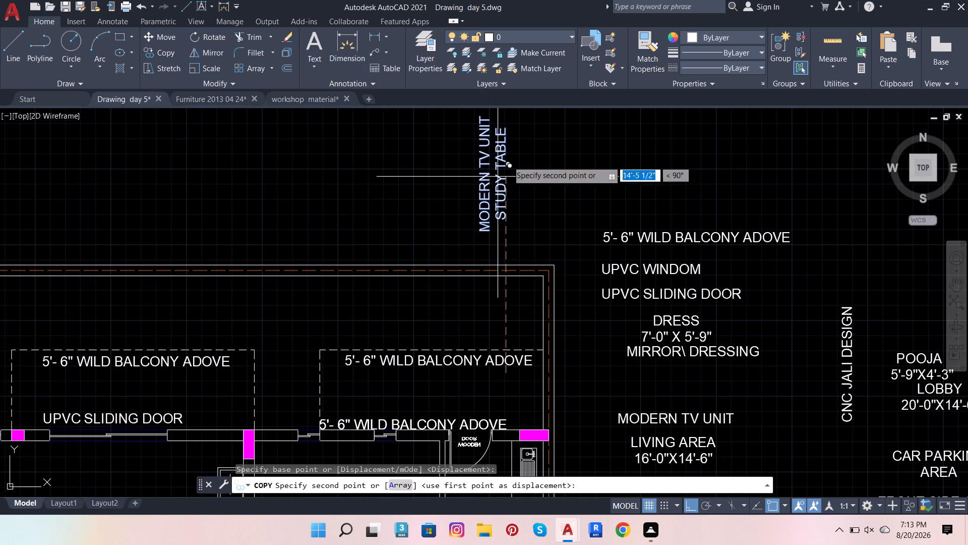
scroll(582, 144, "down", 3)
scroll(487, 249, "up", 2)
scroll(479, 246, "down", 2)
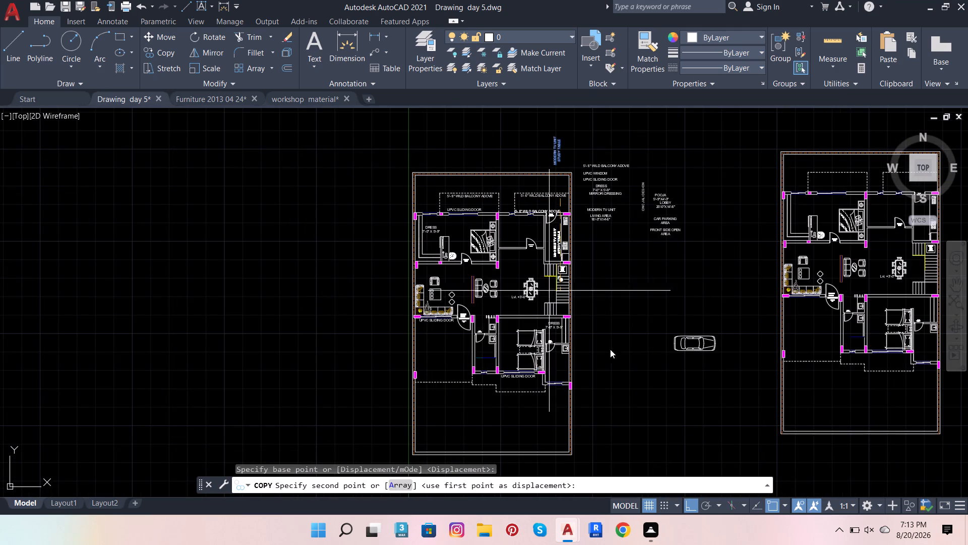
left_click(688, 501)
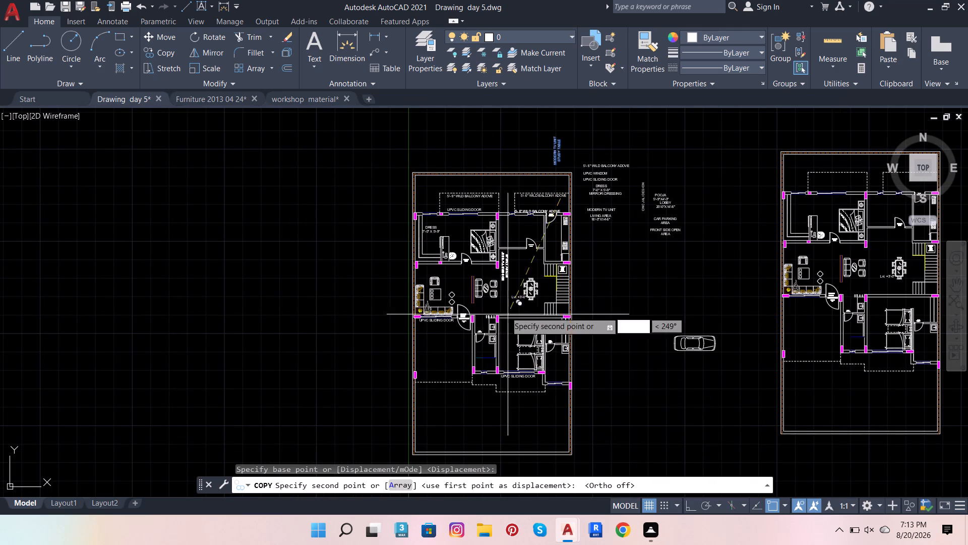
scroll(485, 287, "up", 1)
scroll(414, 221, "up", 2)
scroll(420, 280, "down", 3)
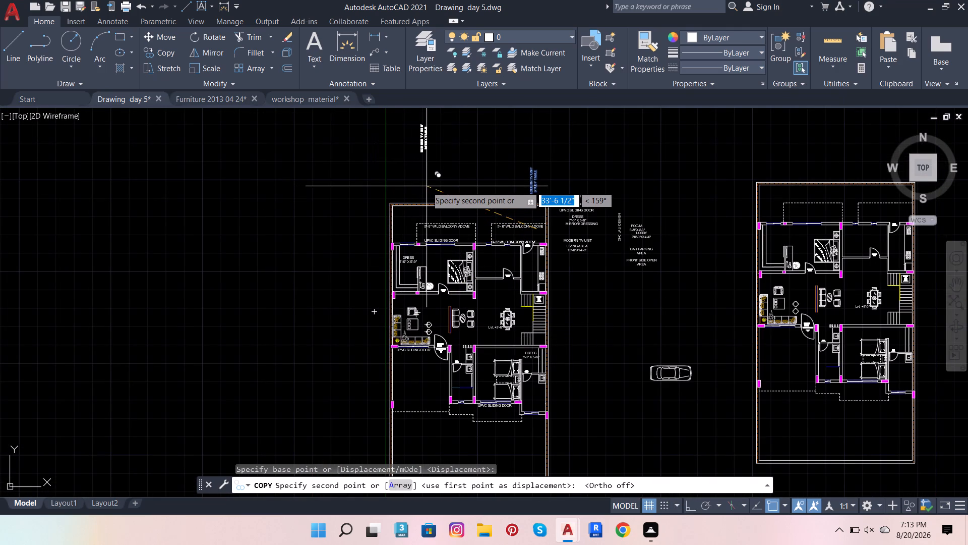
key("Escape")
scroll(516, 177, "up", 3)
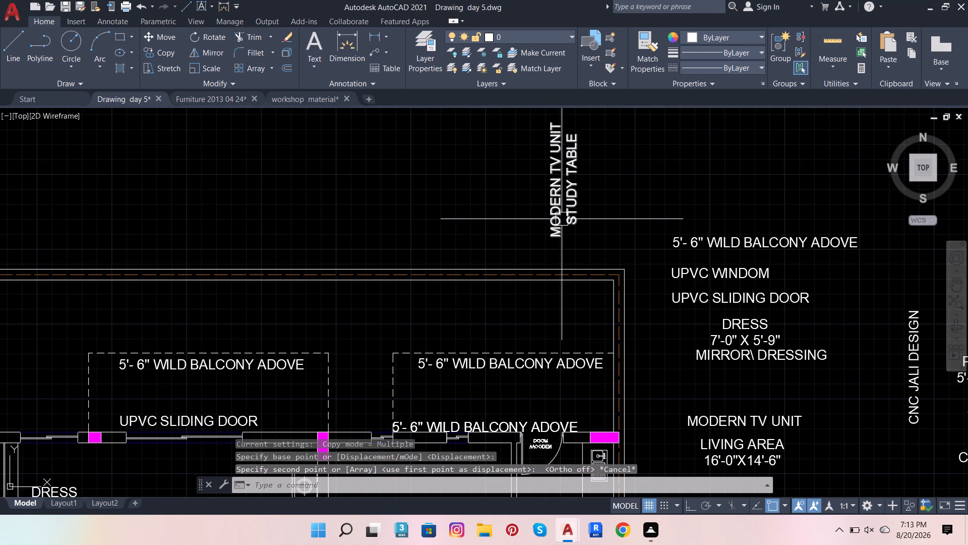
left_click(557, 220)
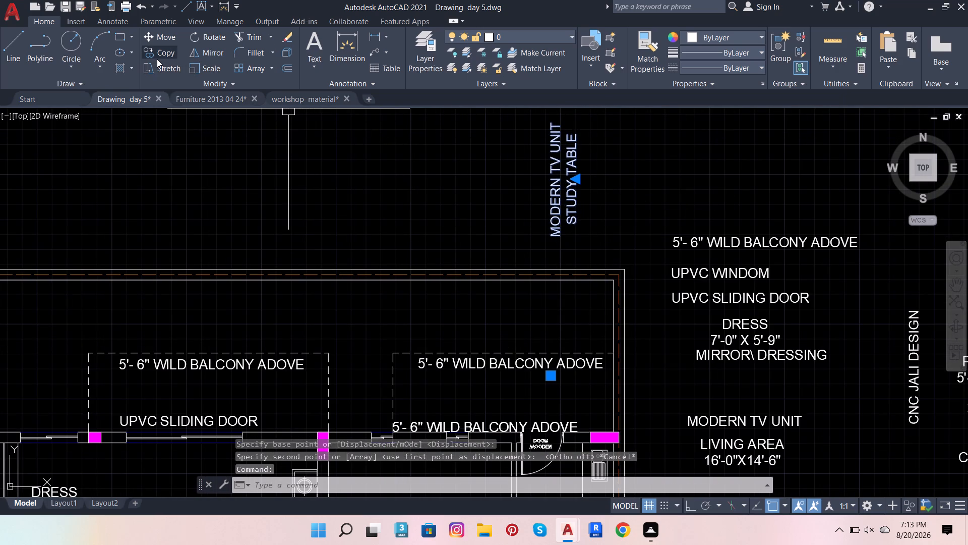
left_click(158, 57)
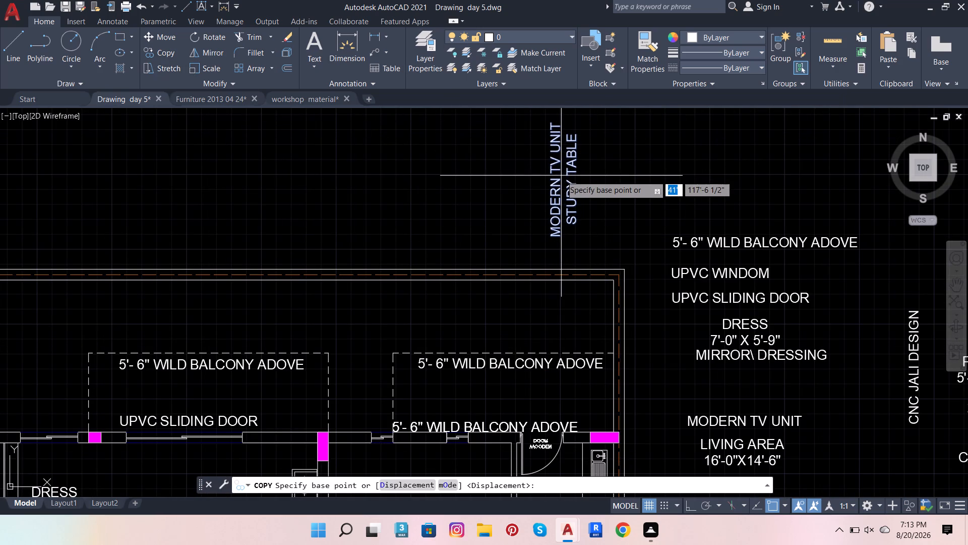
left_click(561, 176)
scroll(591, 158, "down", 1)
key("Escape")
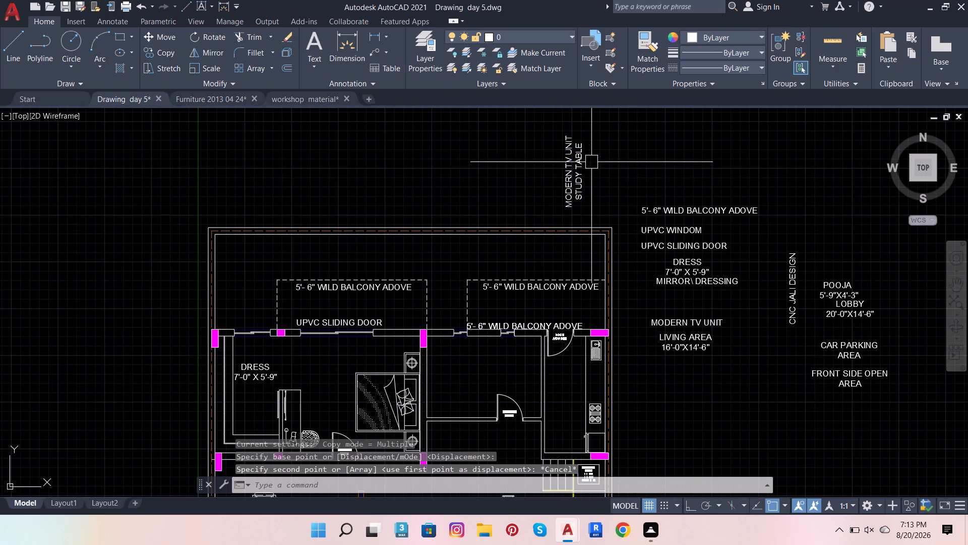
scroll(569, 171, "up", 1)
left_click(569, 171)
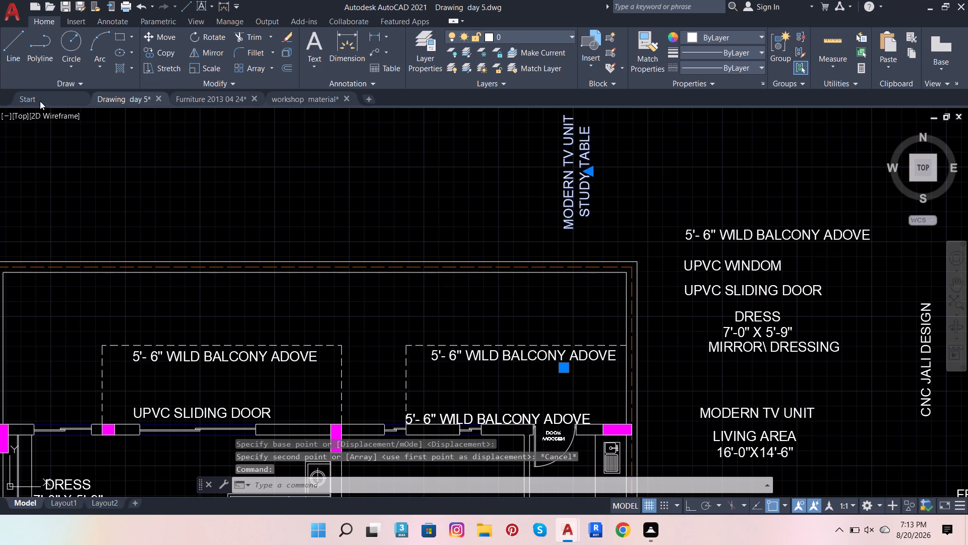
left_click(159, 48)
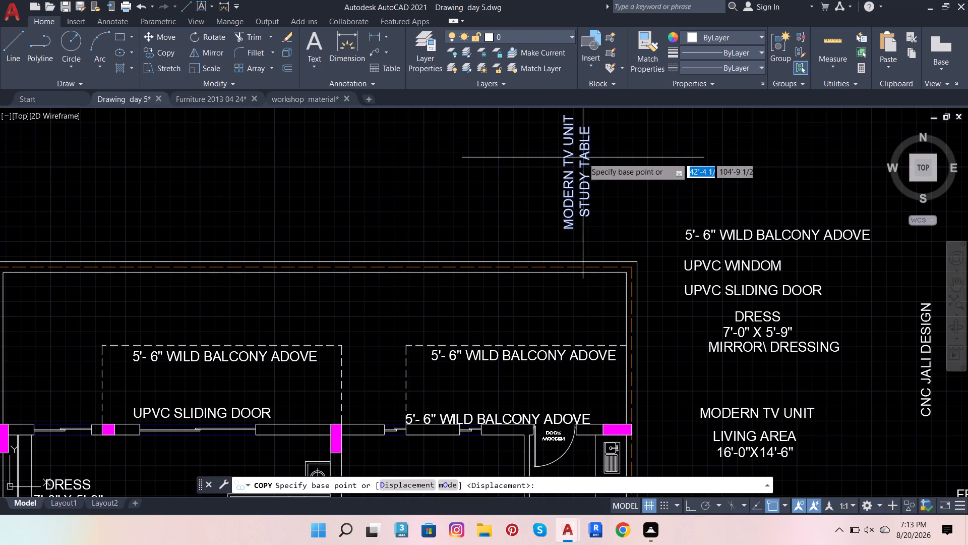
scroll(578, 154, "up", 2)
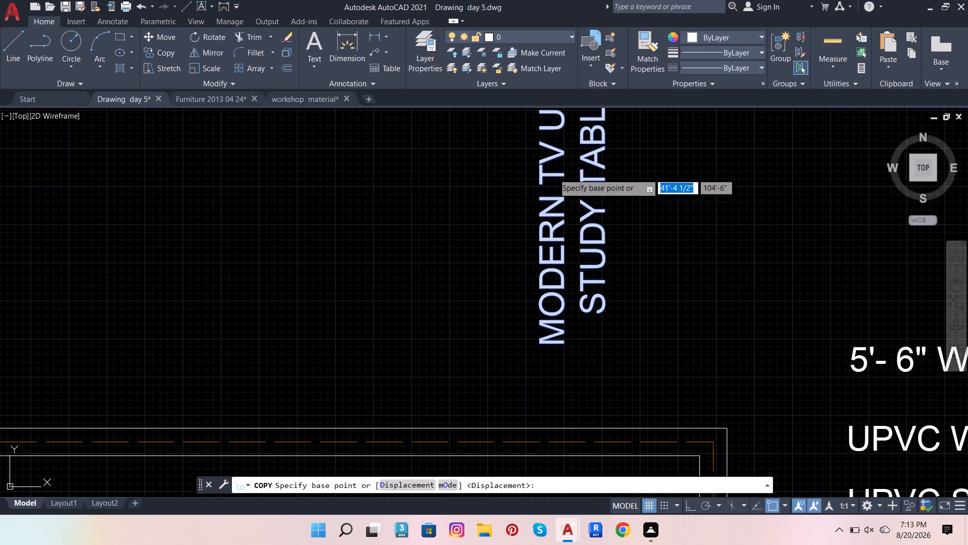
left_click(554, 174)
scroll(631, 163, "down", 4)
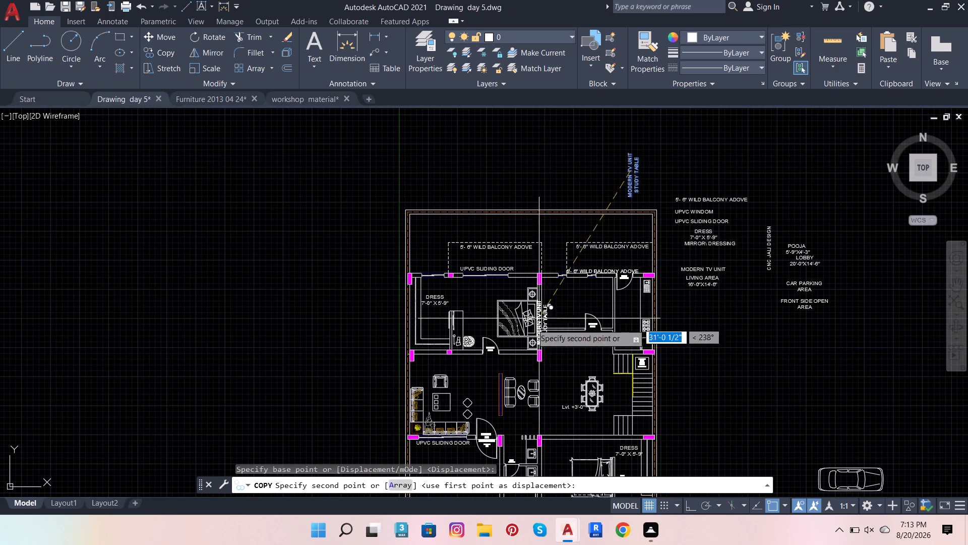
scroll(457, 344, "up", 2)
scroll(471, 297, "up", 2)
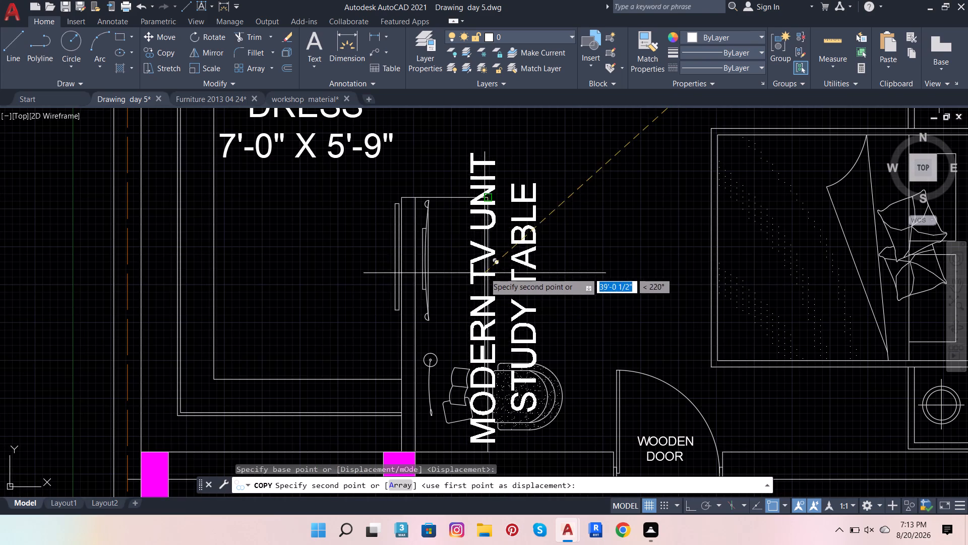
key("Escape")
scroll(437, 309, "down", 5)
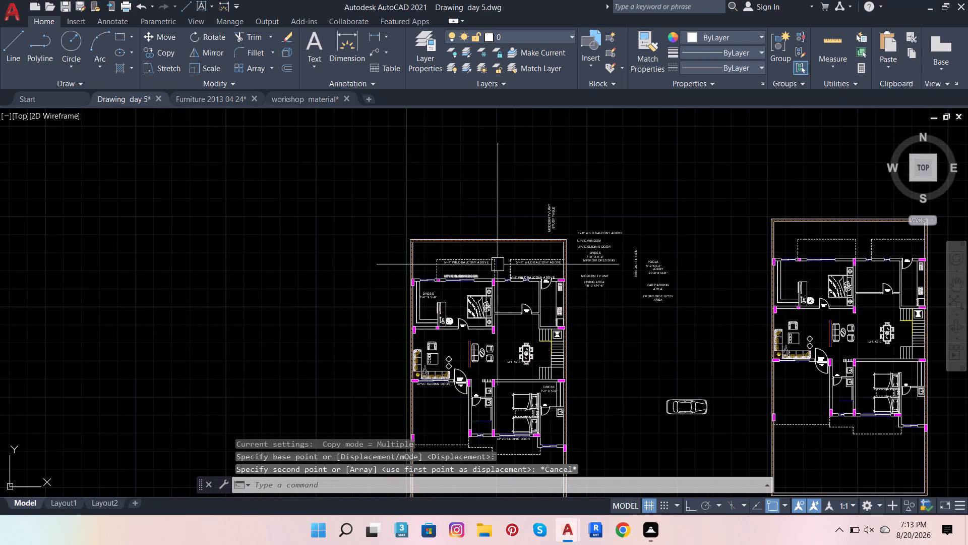
Scale the vertical "MODERN TV UNIT STUDY TABLE" label down freehand, small enough to fit within the bedroom study table's width.
scroll(531, 230, "up", 1)
left_click(563, 226)
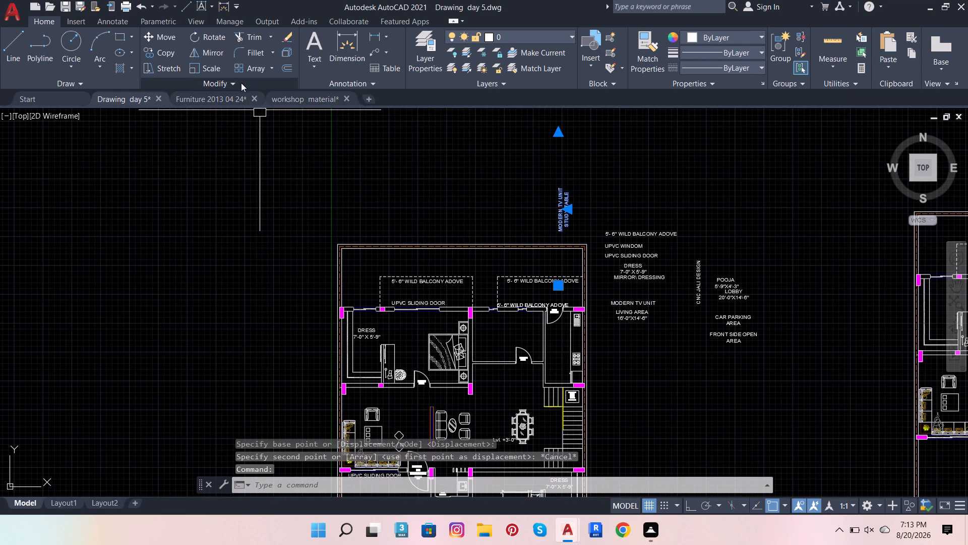
left_click(213, 74)
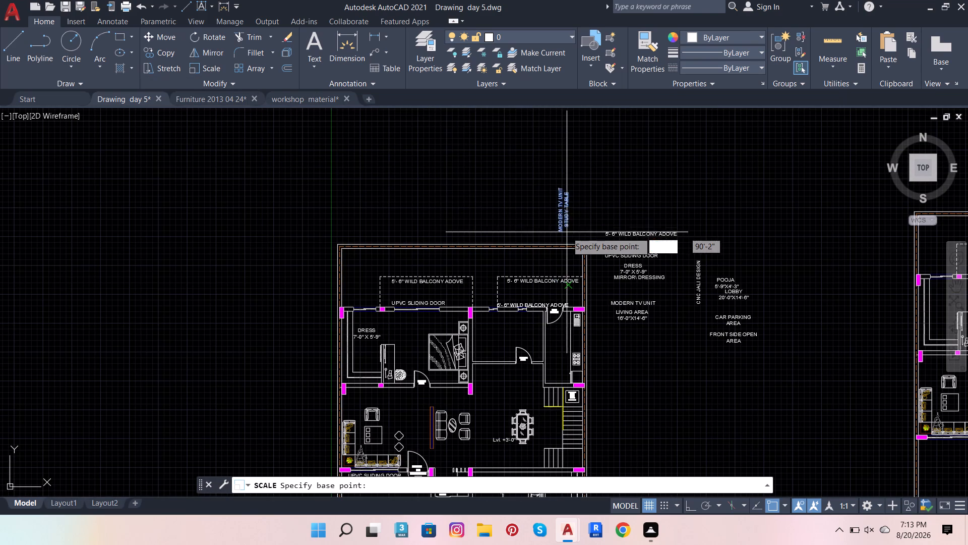
left_click(556, 231)
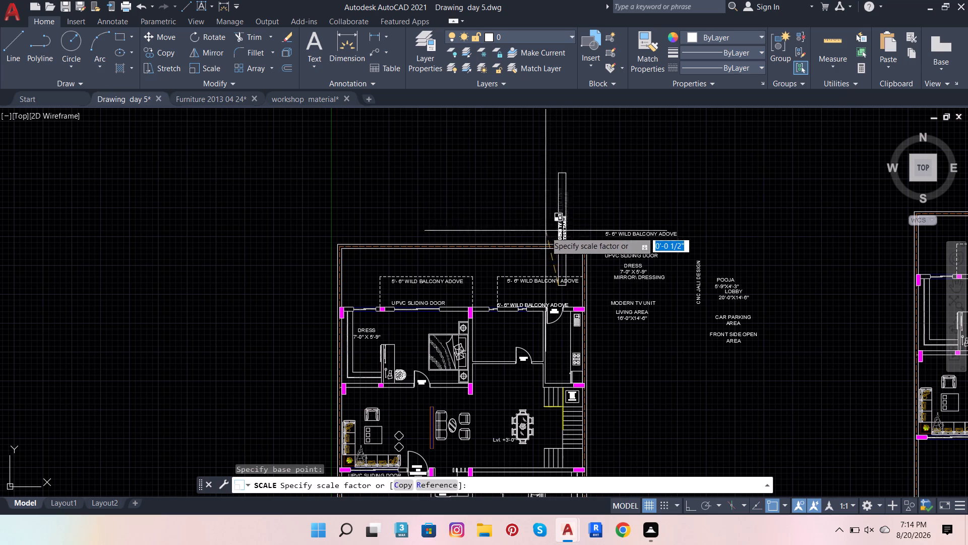
scroll(548, 288, "up", 3)
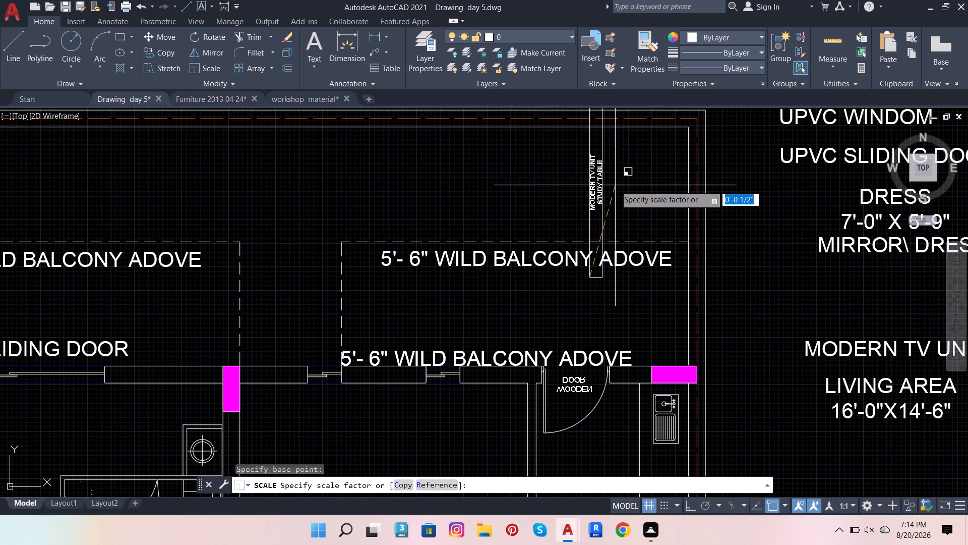
scroll(612, 190, "up", 1)
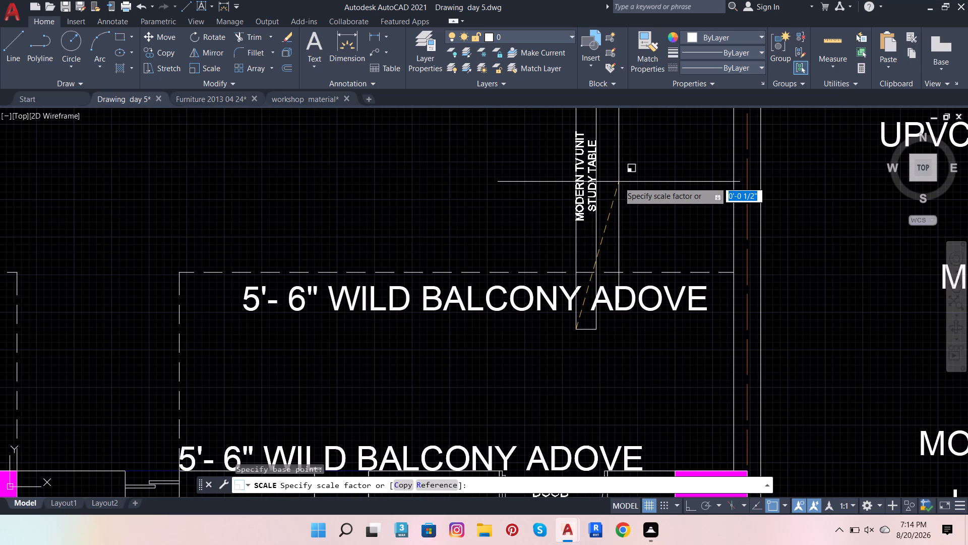
left_click(620, 177)
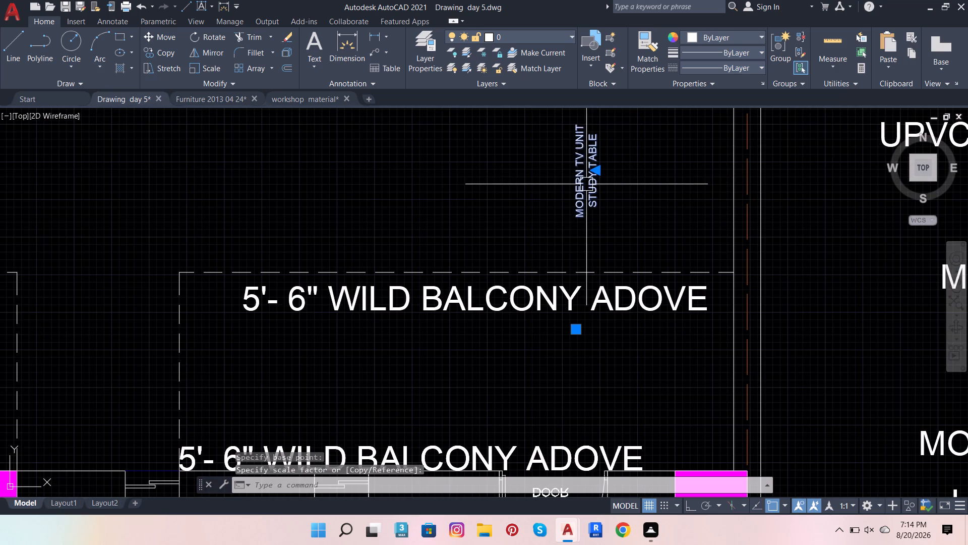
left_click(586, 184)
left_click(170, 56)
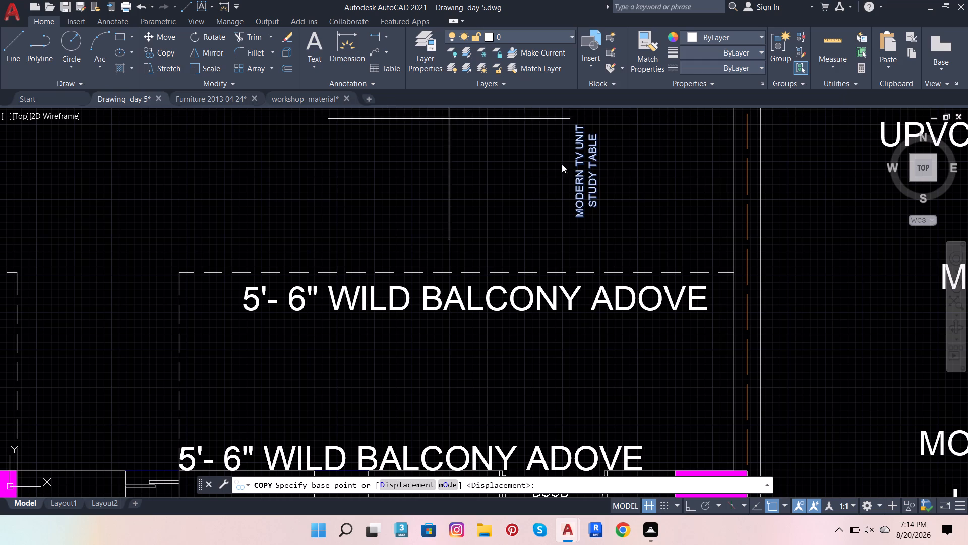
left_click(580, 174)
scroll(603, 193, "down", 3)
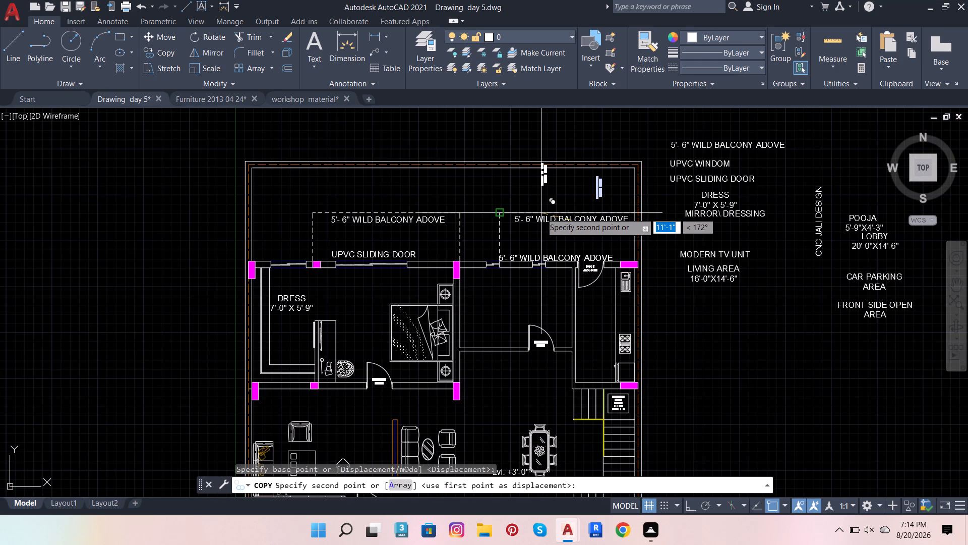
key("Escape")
Copy the reduced "MODERN TV UNIT STUDY TABLE" label onto the study table unit between the upper bedroom and the dress area.
scroll(600, 192, "up", 2)
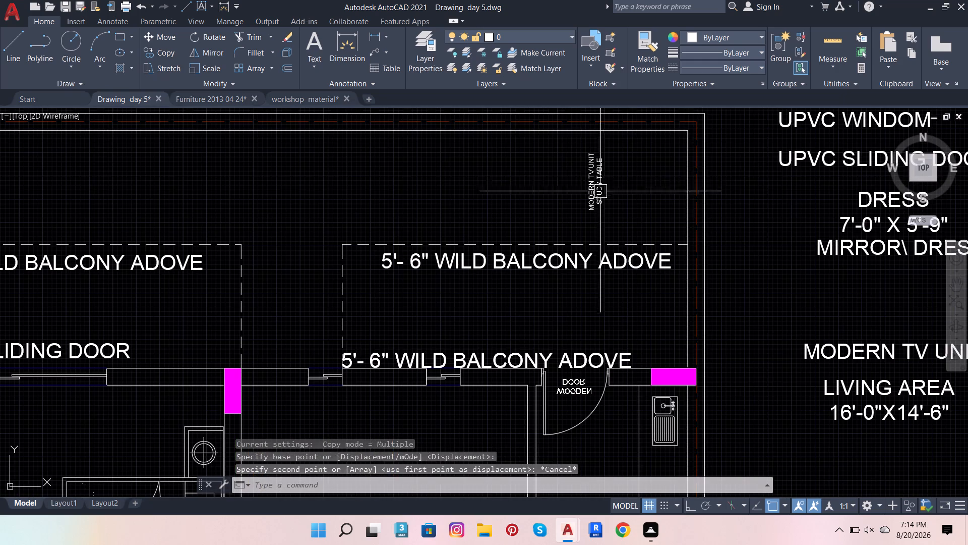
left_click(599, 181)
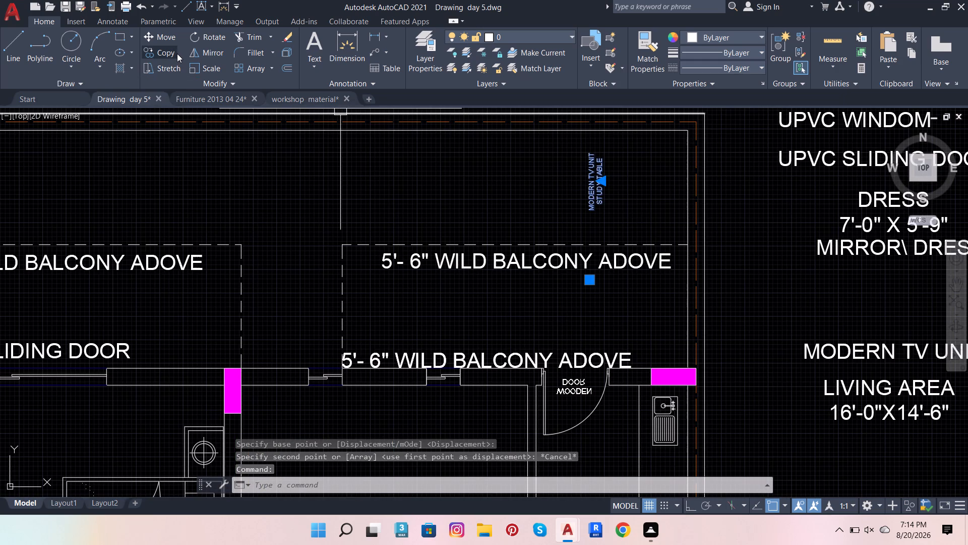
left_click(177, 53)
scroll(623, 171, "up", 4)
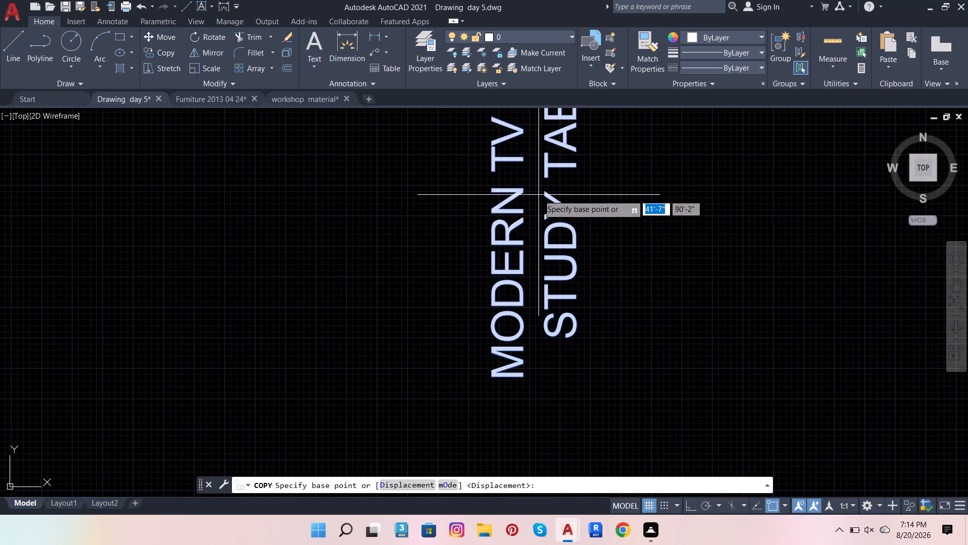
left_click(515, 189)
scroll(612, 187, "down", 6)
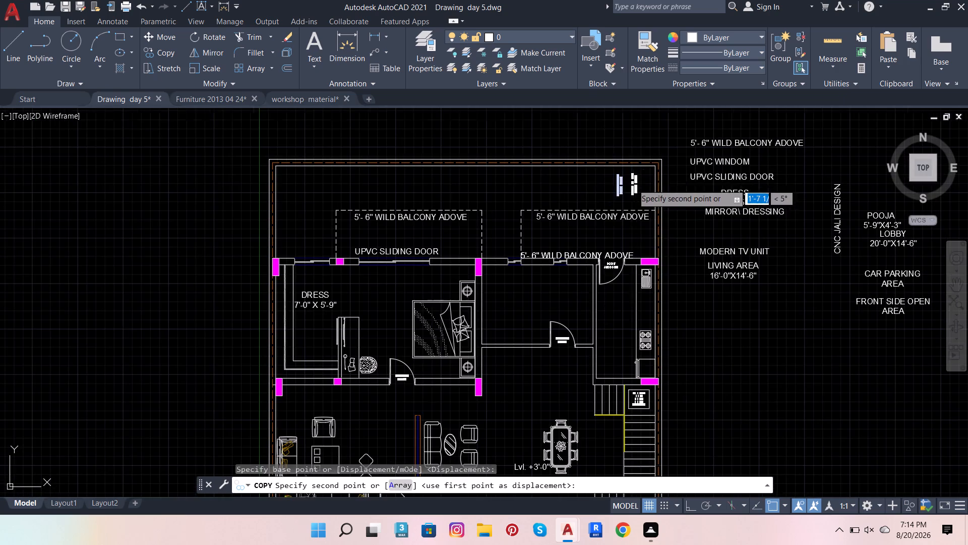
scroll(355, 349, "up", 1)
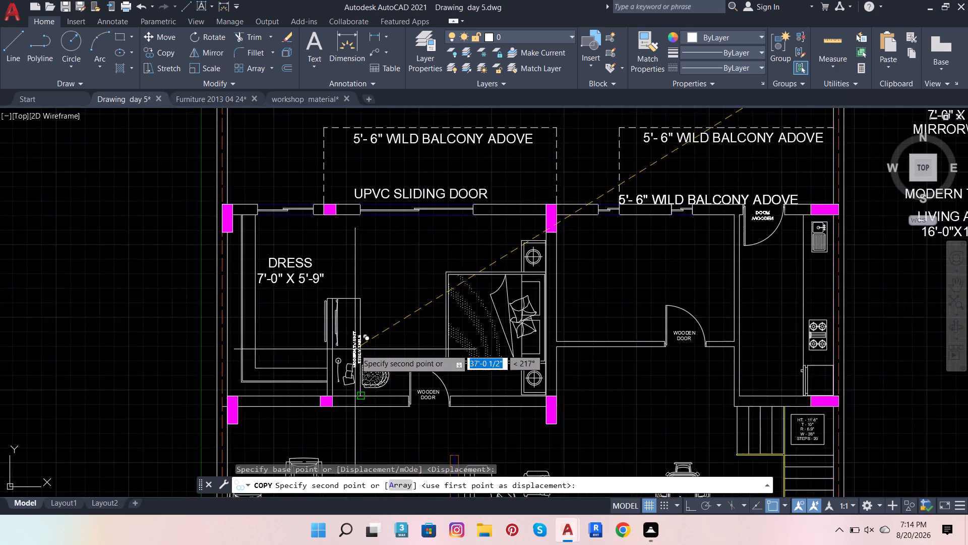
scroll(355, 349, "up", 4)
left_click(320, 304)
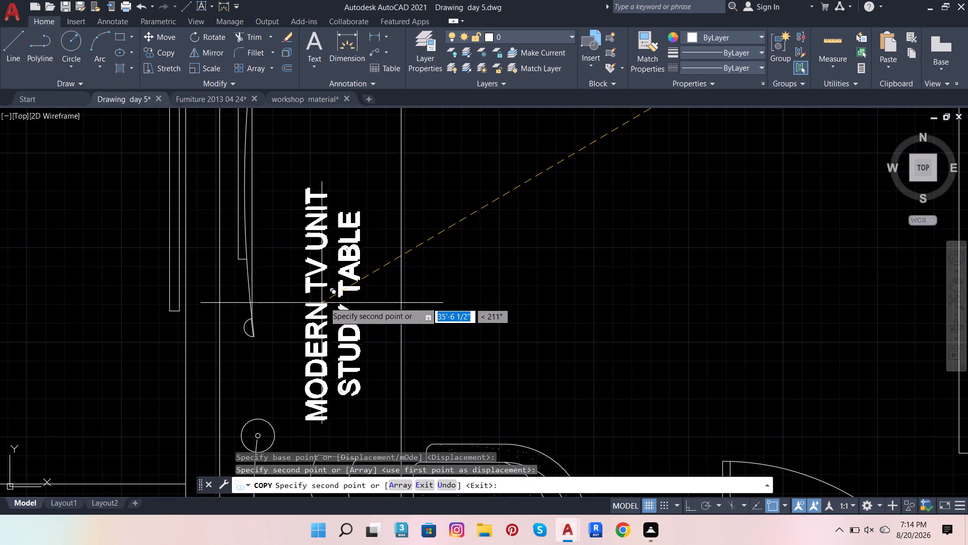
key("Escape")
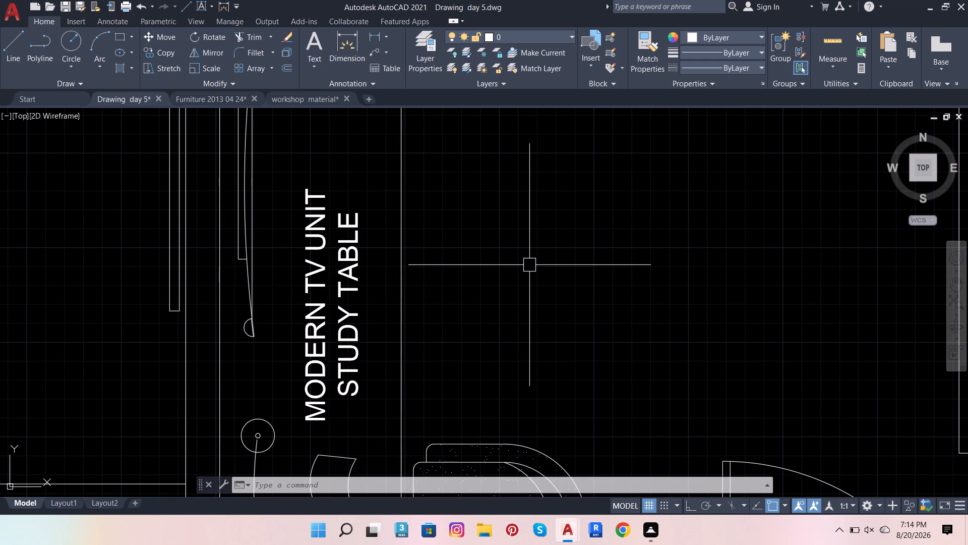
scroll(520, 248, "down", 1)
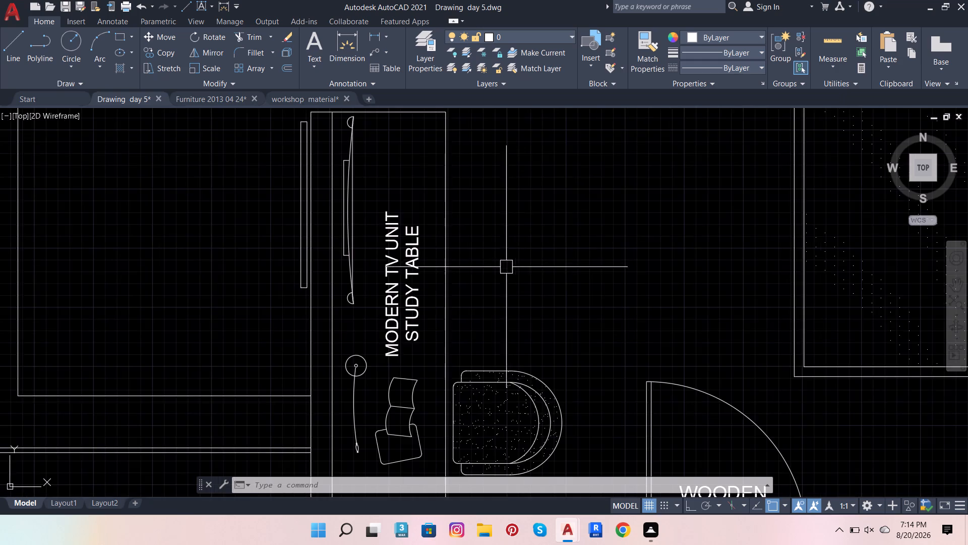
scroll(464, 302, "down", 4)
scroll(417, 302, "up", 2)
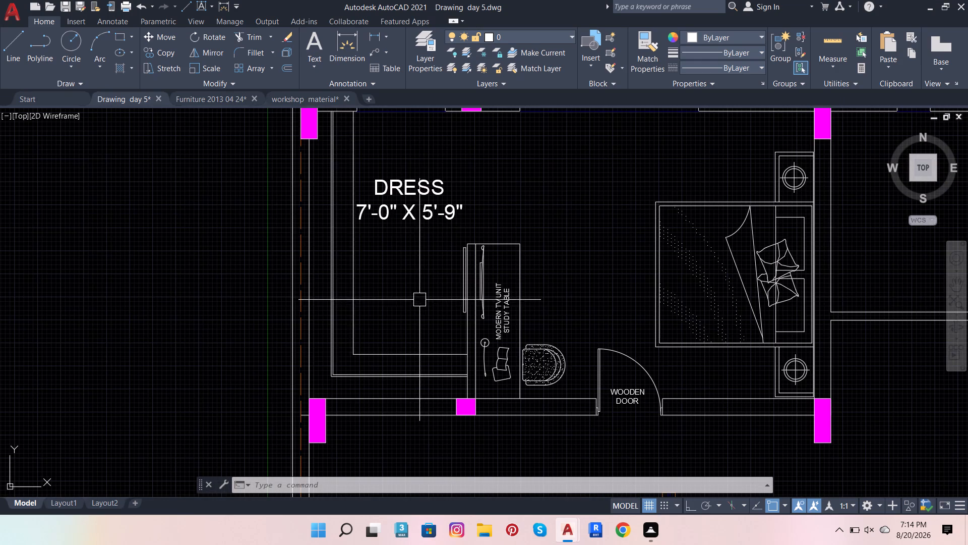
Draw a small freehand circle in the dress area beside the mirror strip on the study table partition.
left_click(64, 42)
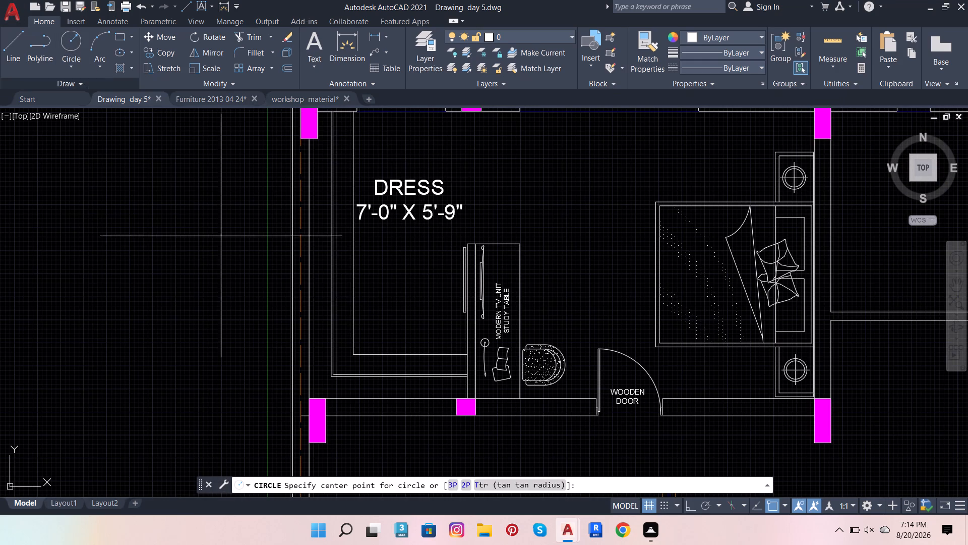
scroll(433, 276, "up", 4)
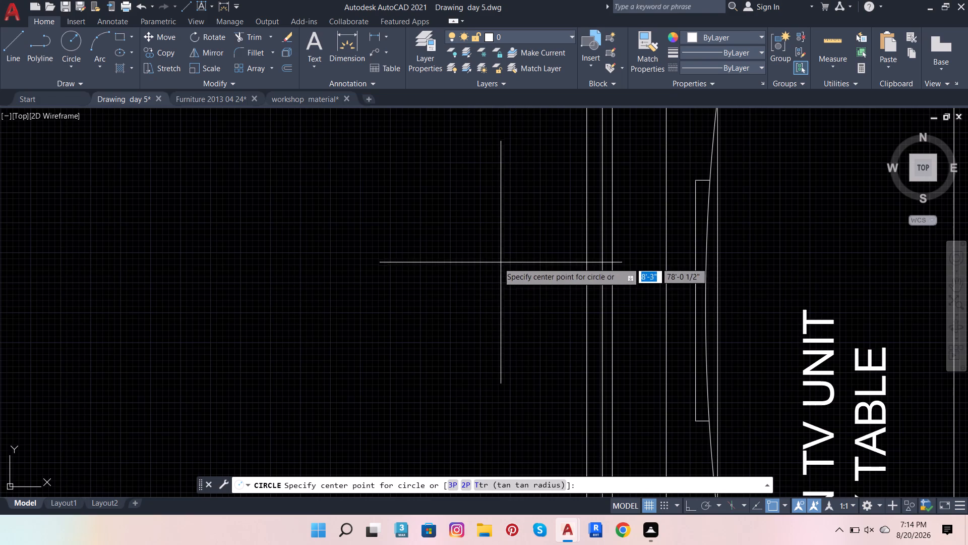
left_click(452, 270)
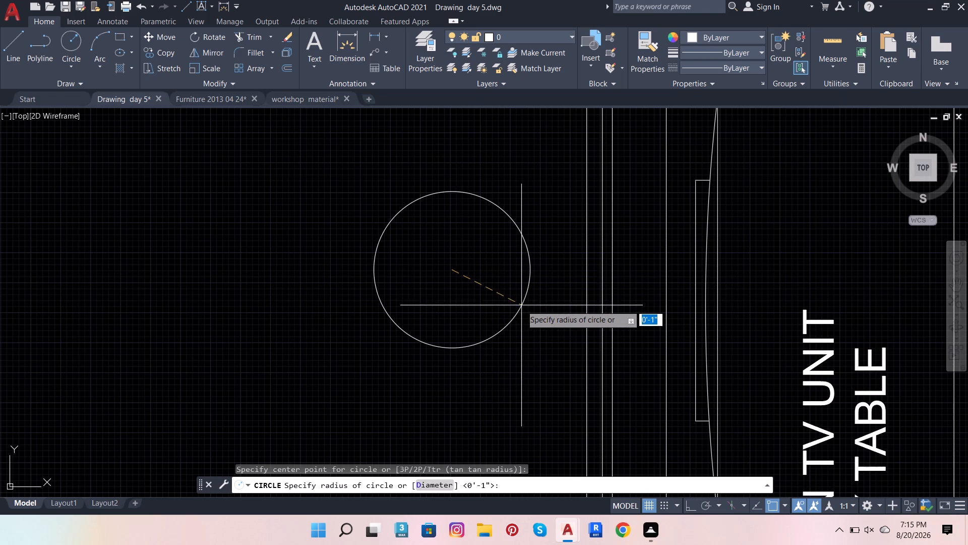
left_click(535, 299)
scroll(521, 345, "down", 3)
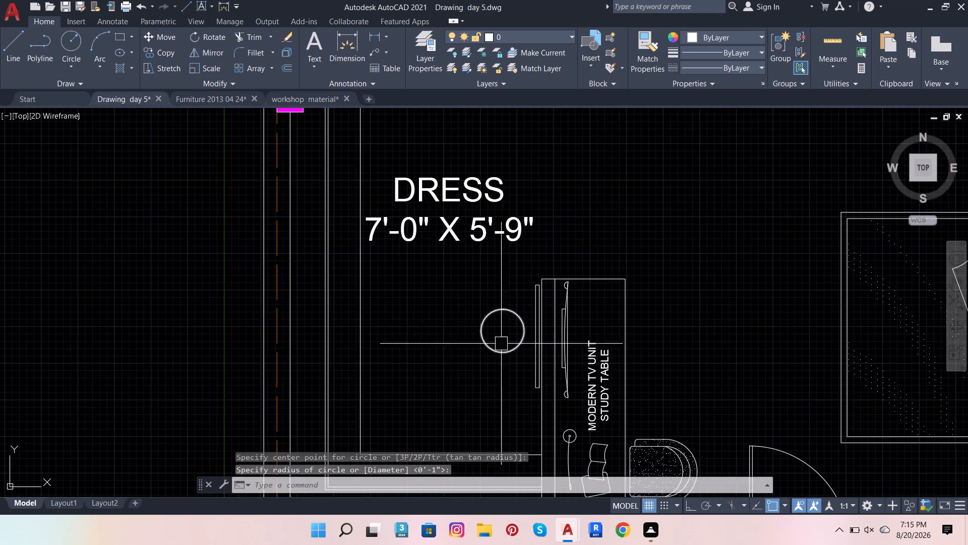
Scale the whole group of prepared labels beside the original plan down slightly, freehand.
scroll(451, 330, "down", 3)
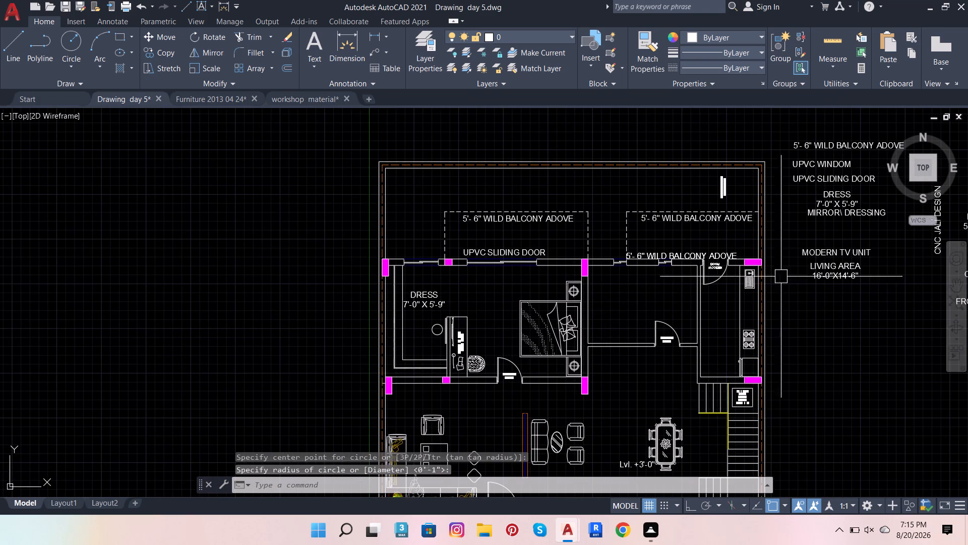
scroll(506, 320, "down", 1)
scroll(766, 265, "up", 1)
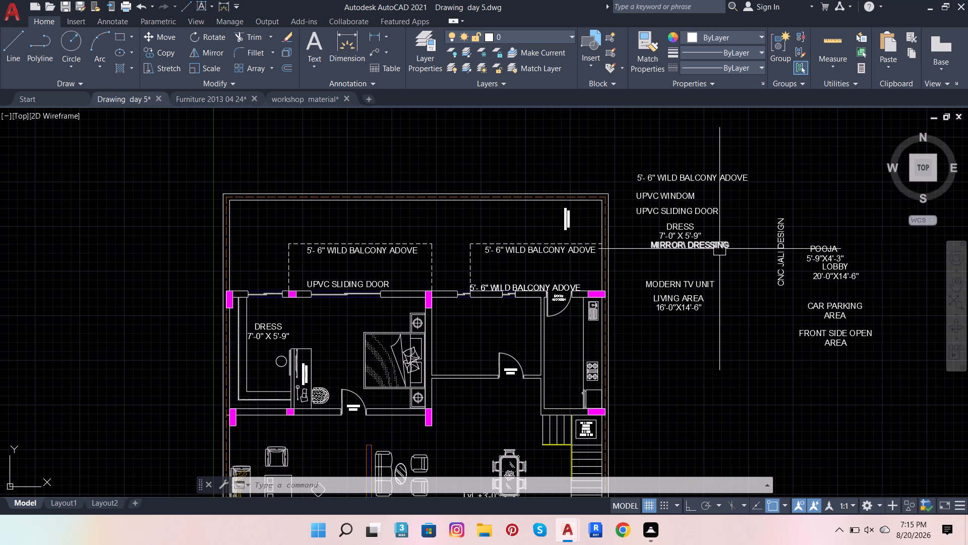
left_click(719, 249)
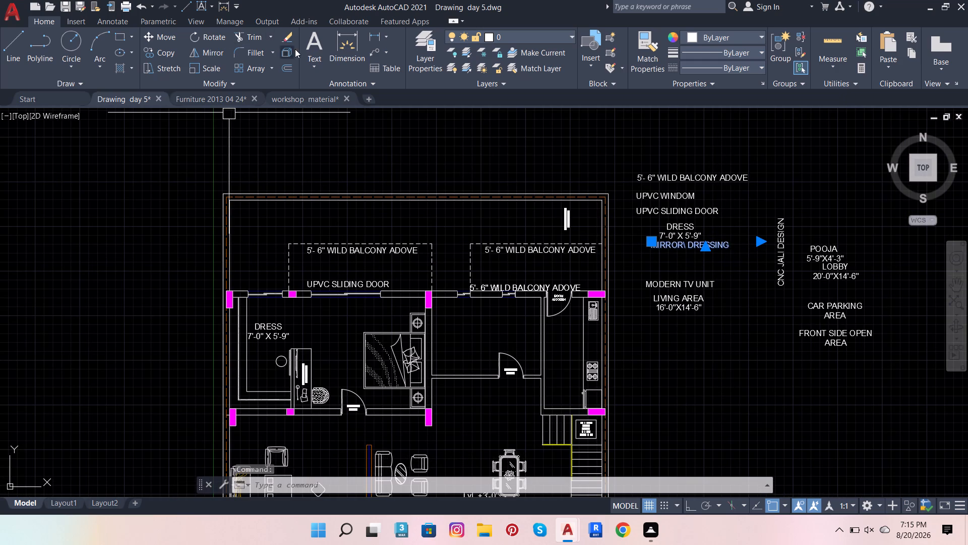
left_click(626, 147)
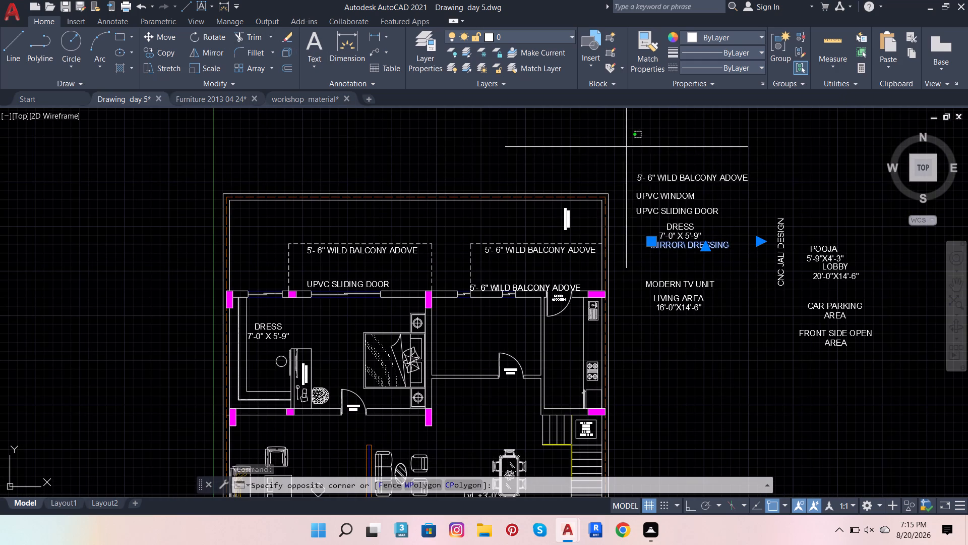
left_click(906, 391)
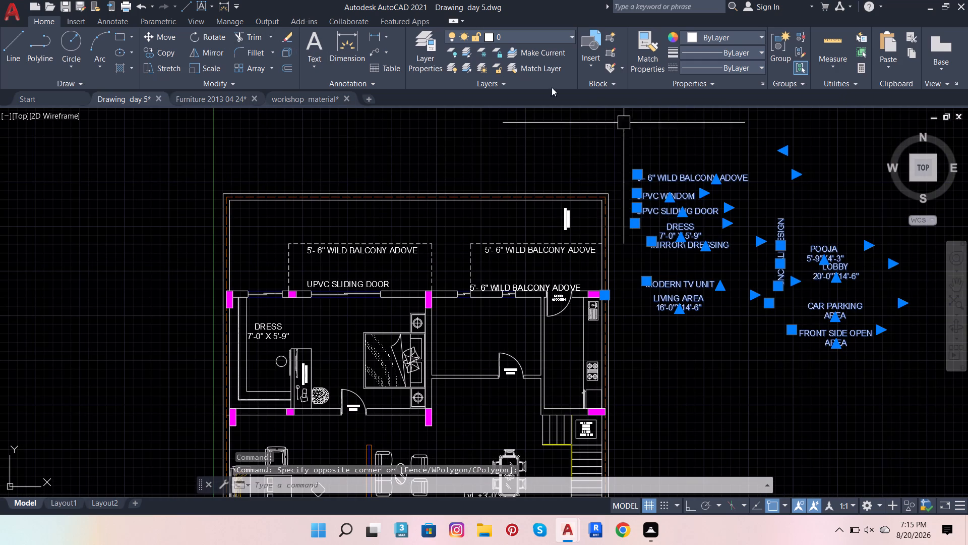
left_click(215, 66)
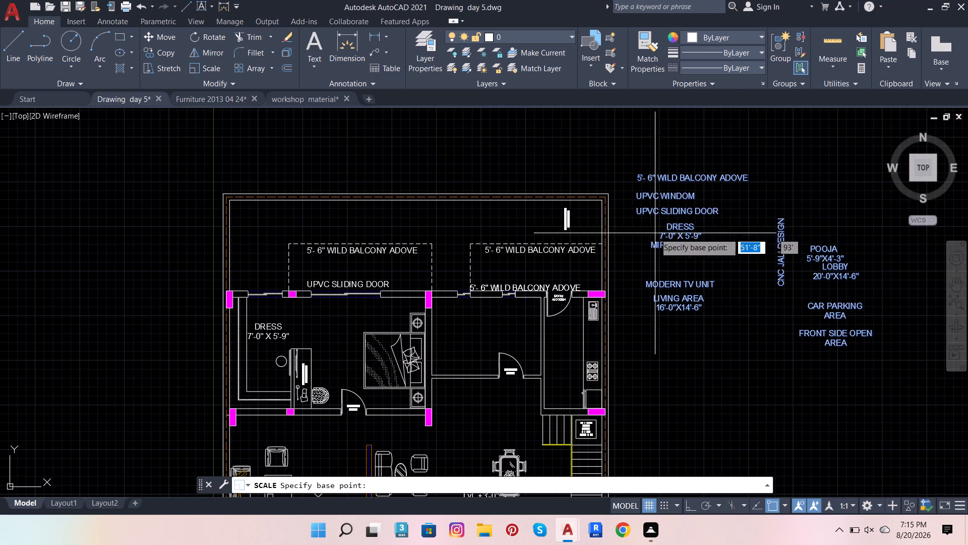
left_click(640, 245)
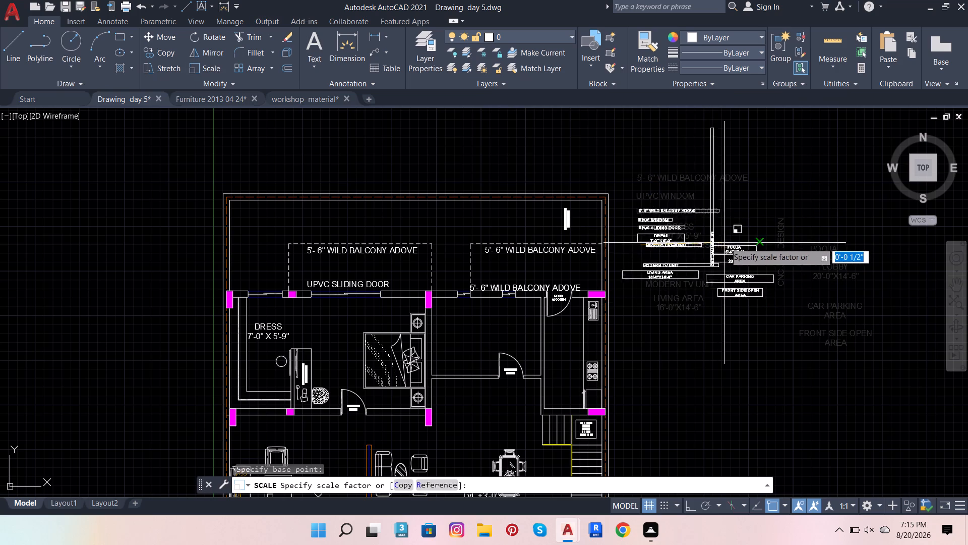
scroll(725, 243, "up", 4)
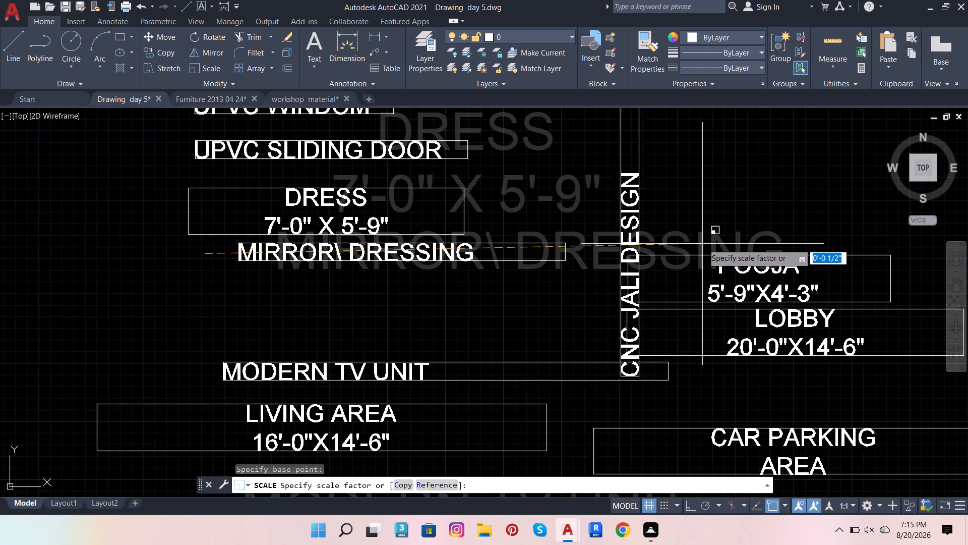
scroll(682, 223, "down", 1)
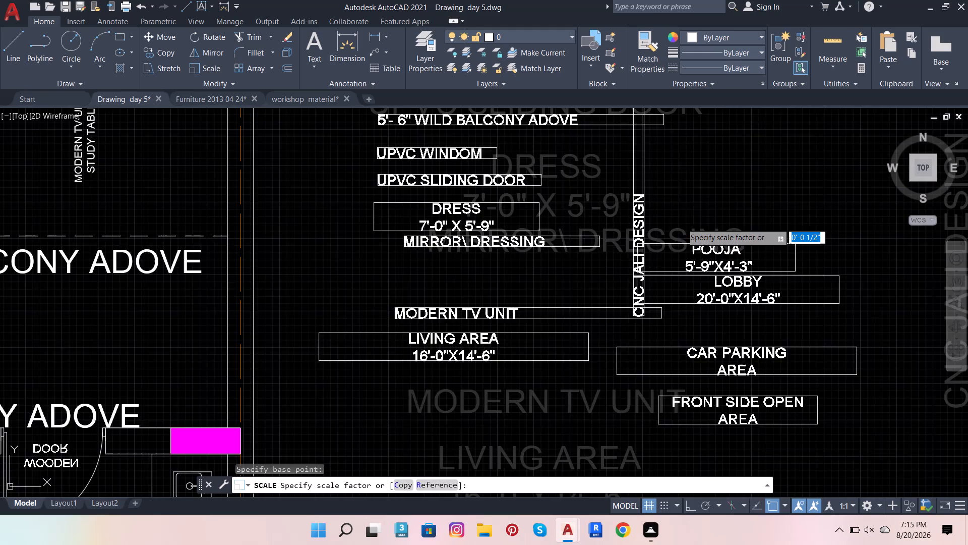
scroll(682, 223, "down", 1)
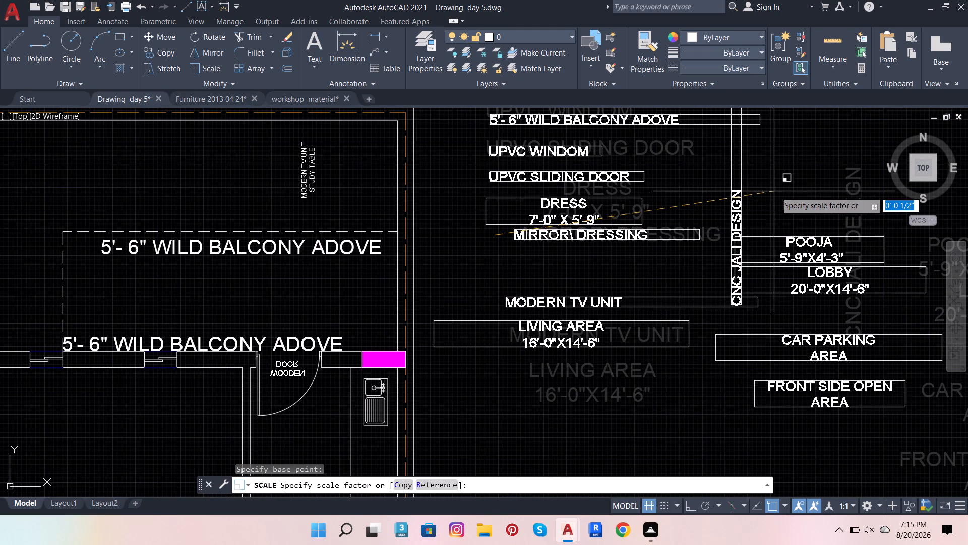
left_click(808, 192)
Rotate the "MIRROR\ DRESSING" label in the prepared list 90° clockwise with Ortho on so it reads vertically downward.
scroll(656, 246, "up", 2)
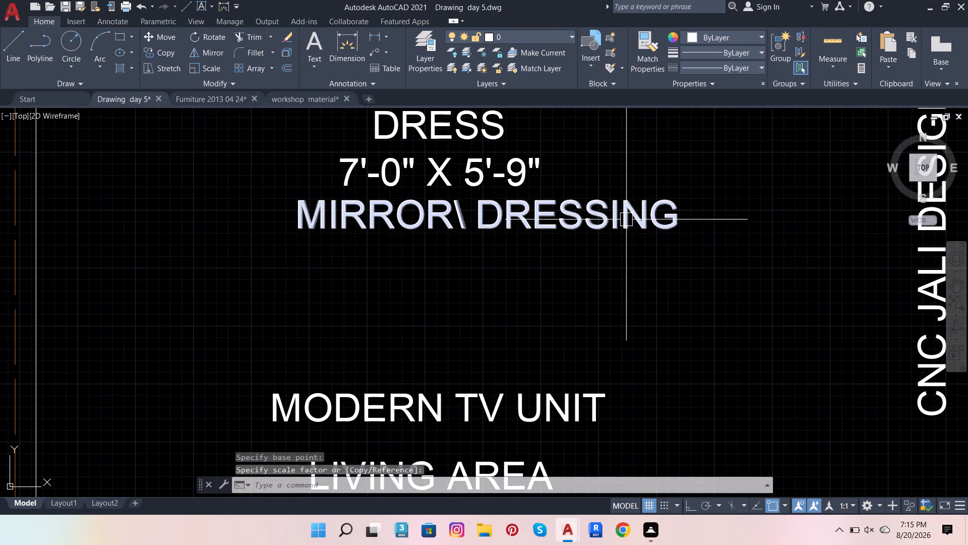
left_click(626, 218)
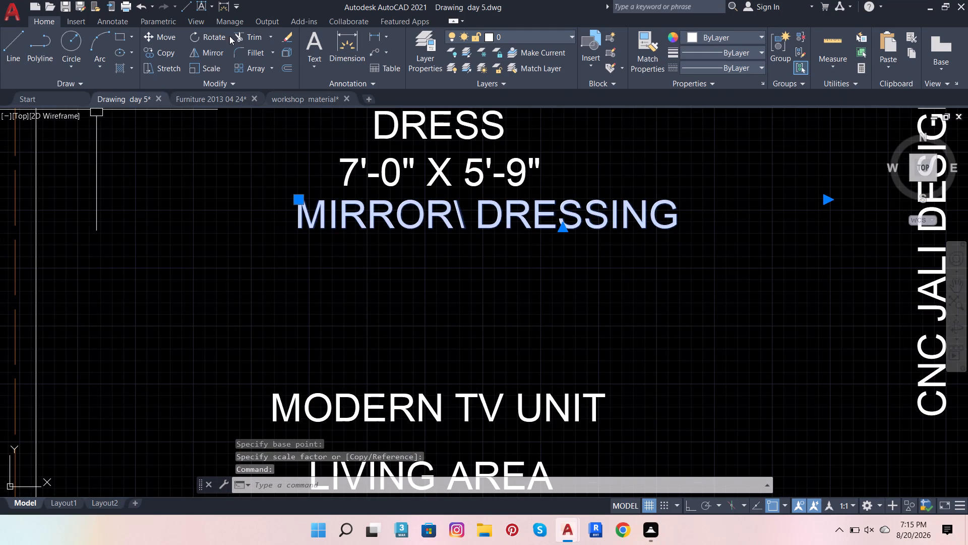
left_click(218, 37)
left_click(691, 231)
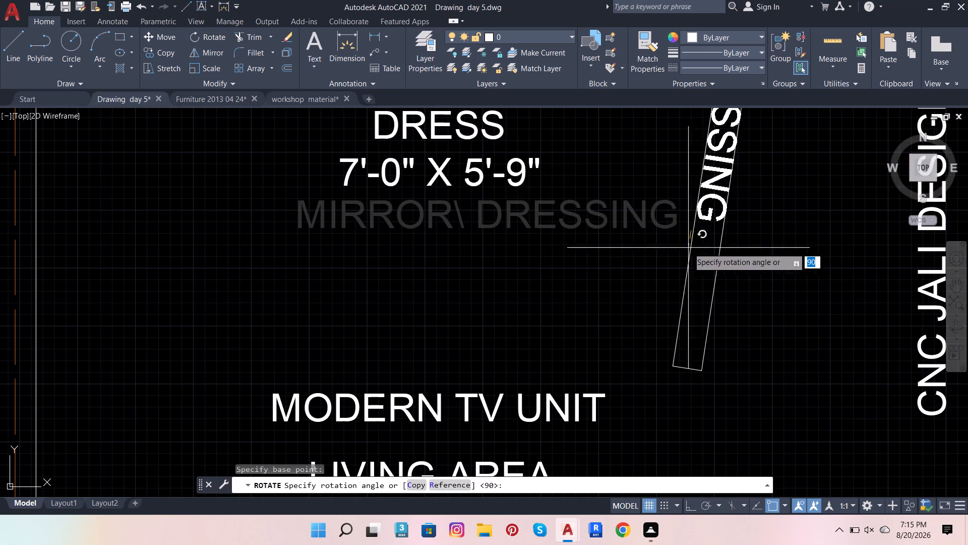
left_click(686, 512)
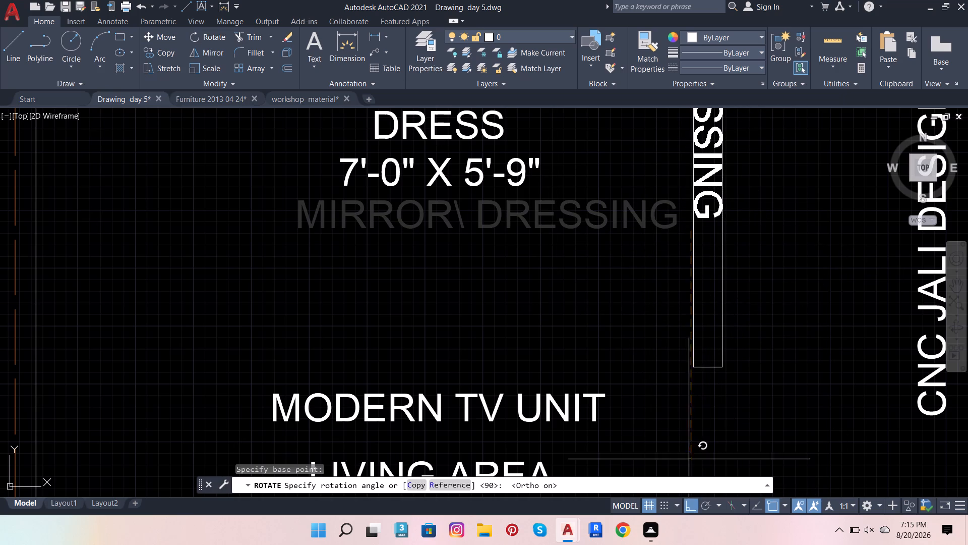
left_click(708, 331)
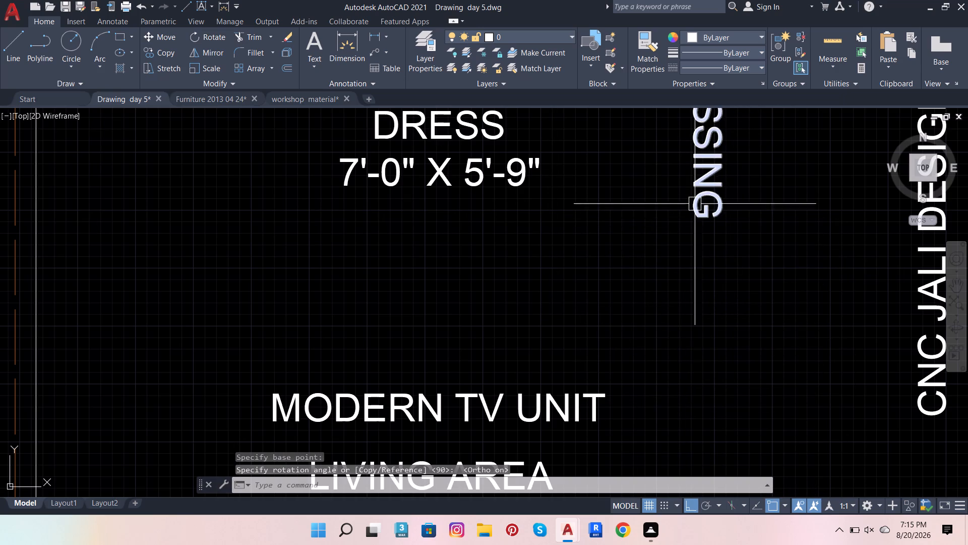
With Ortho off, copy the vertical "MIRROR\ DRESSING" label into the dress area beside the mirror on the study table partition.
left_click(698, 509)
left_click(694, 200)
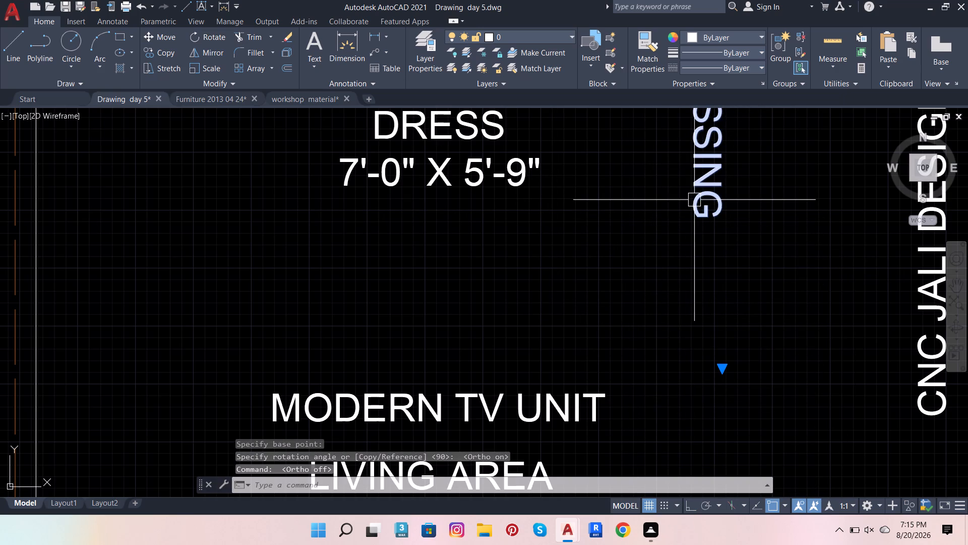
left_click(167, 48)
scroll(322, 260, "down", 2)
scroll(465, 296, "down", 2)
scroll(500, 208, "up", 1)
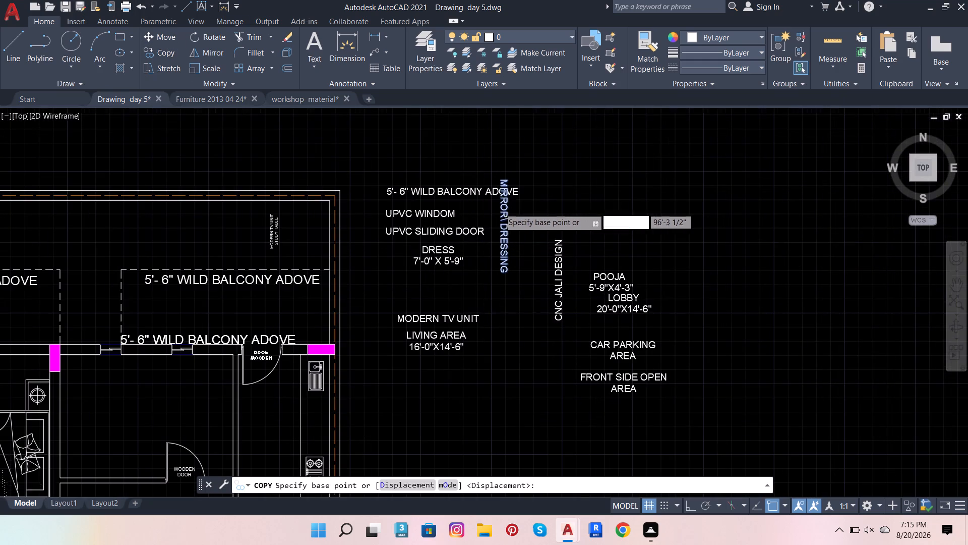
scroll(500, 208, "up", 2)
left_click(517, 246)
scroll(577, 236, "down", 6)
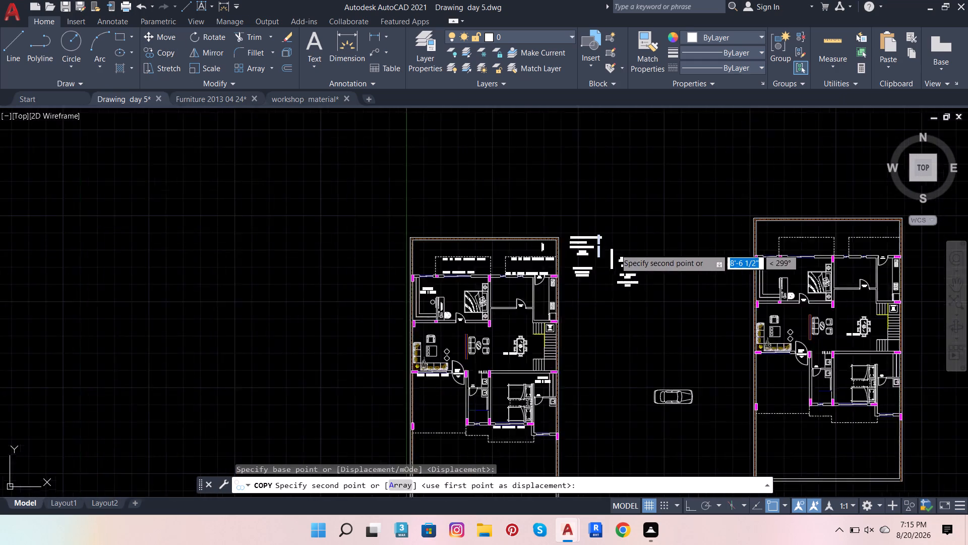
scroll(615, 249, "down", 1)
scroll(494, 294, "up", 3)
scroll(528, 256, "up", 2)
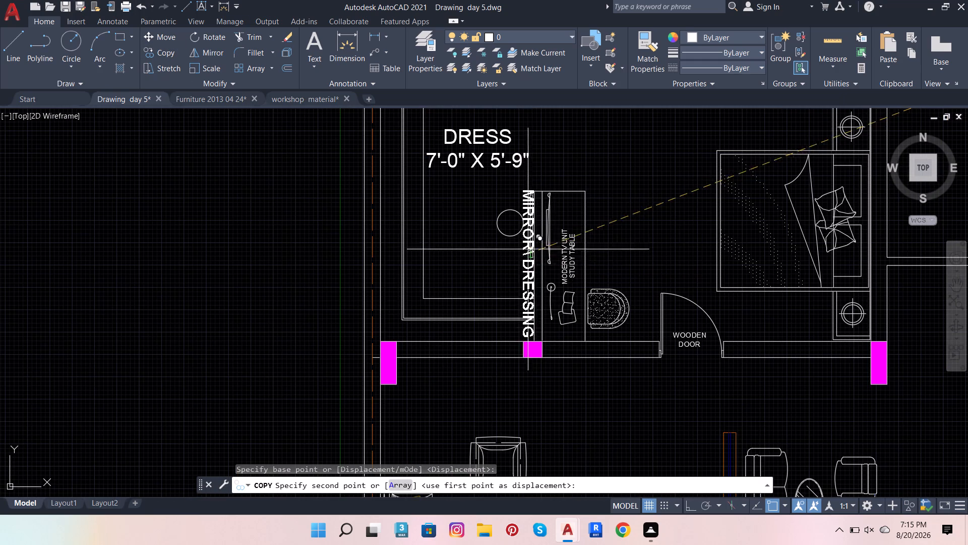
scroll(504, 249, "up", 2)
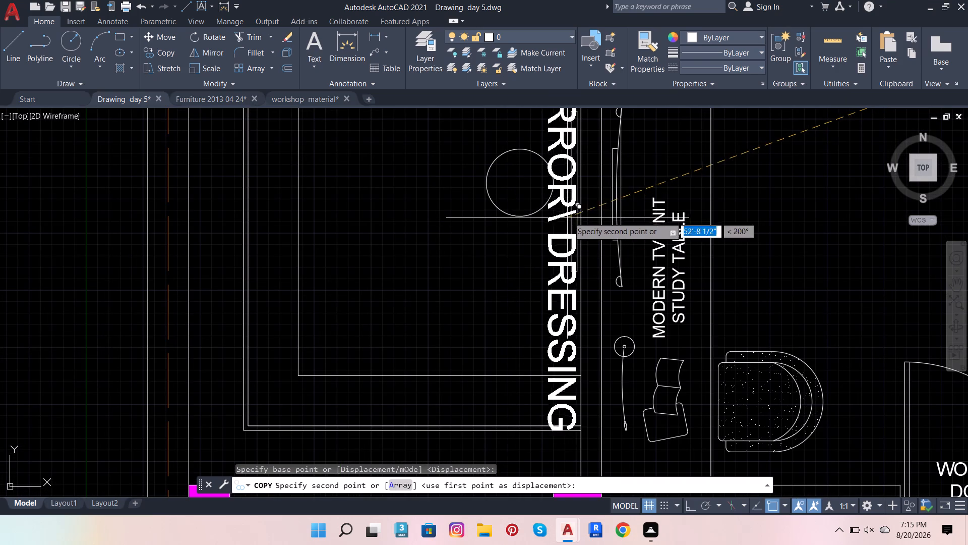
left_click(563, 220)
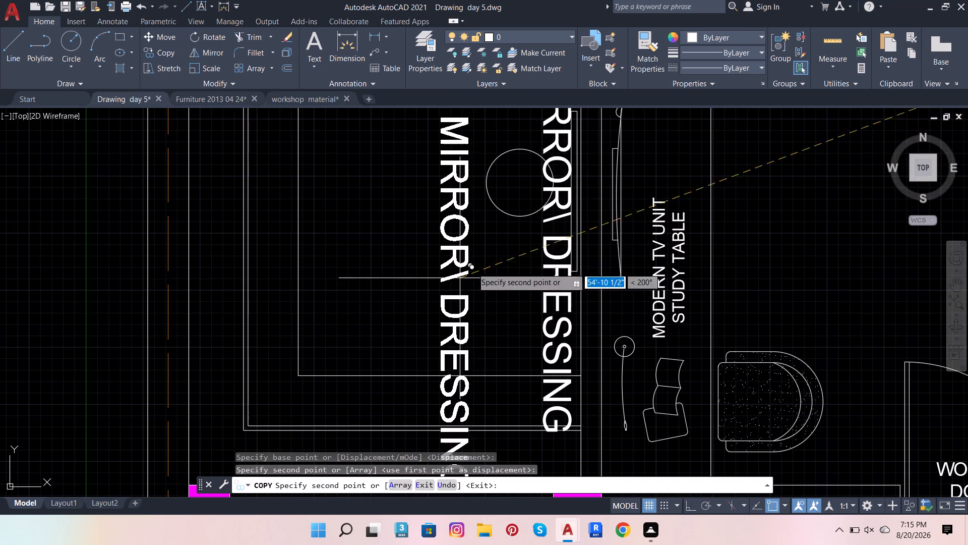
key("Escape")
Scale the copied "MIRROR\ DRESSING" label down freehand to roughly half its size.
left_click(553, 301)
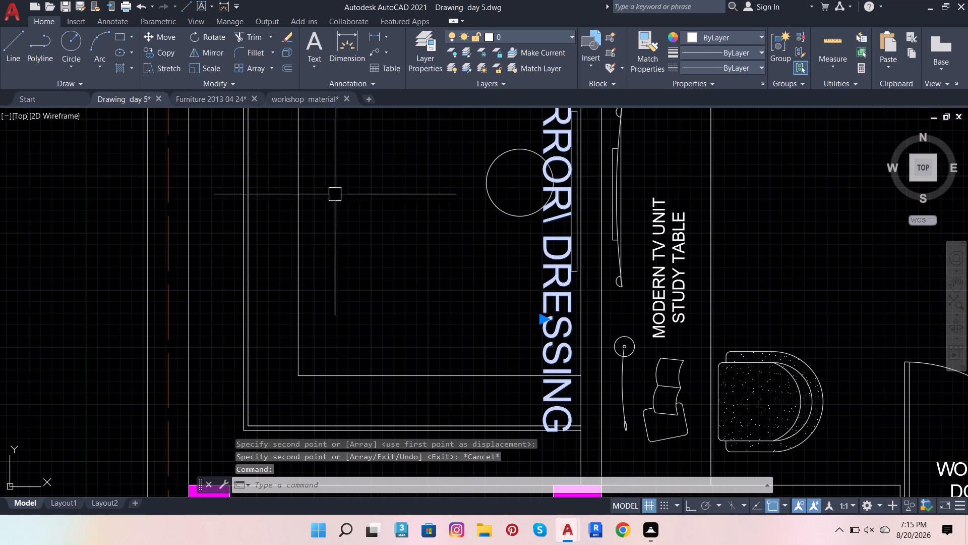
left_click(215, 65)
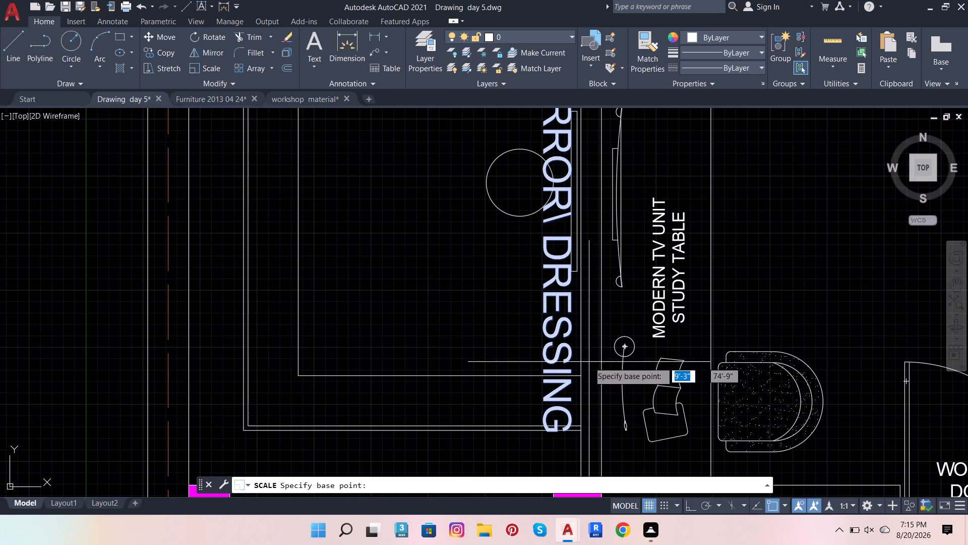
left_click(573, 369)
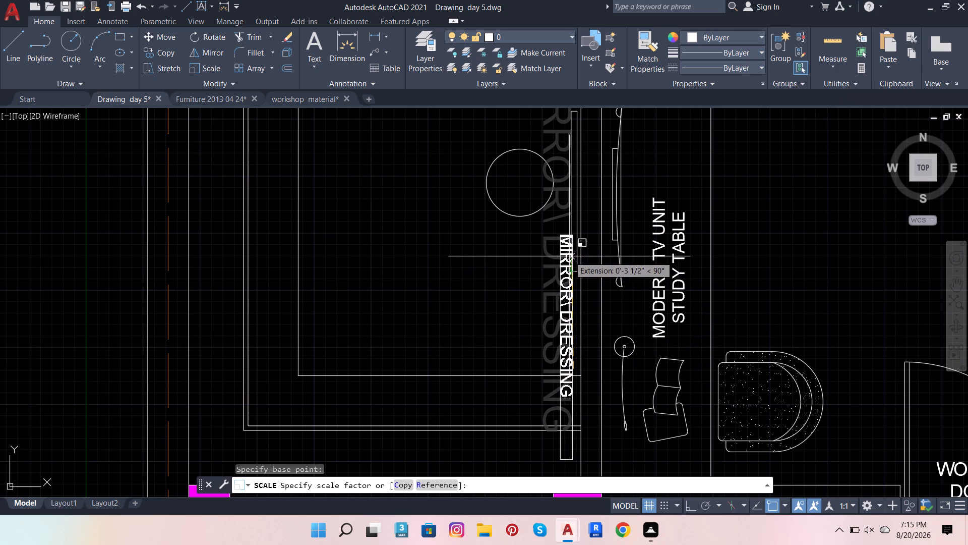
left_click(569, 256)
Move the reduced "MIRROR\ DRESSING" label up into the gap between the circle and the mirror strip in the dress area.
left_click(559, 308)
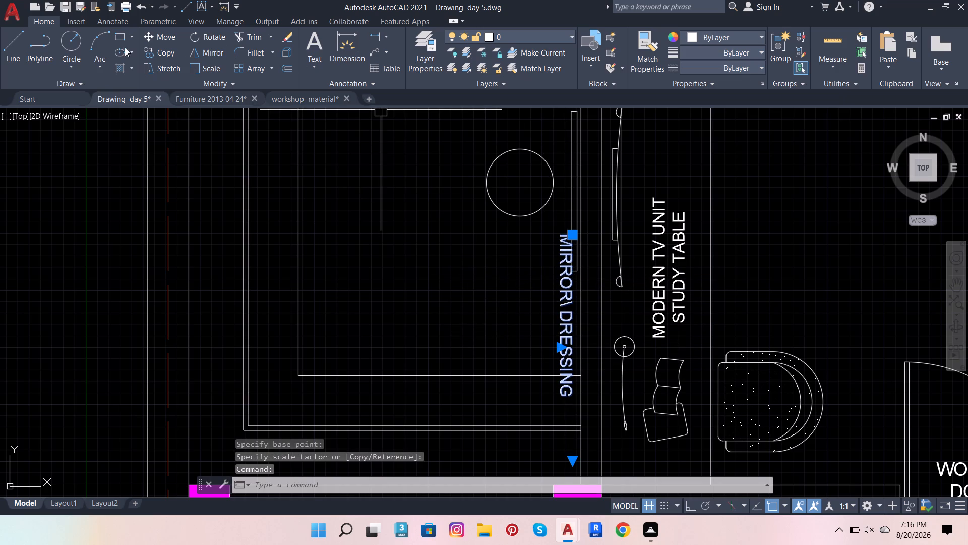
left_click(164, 34)
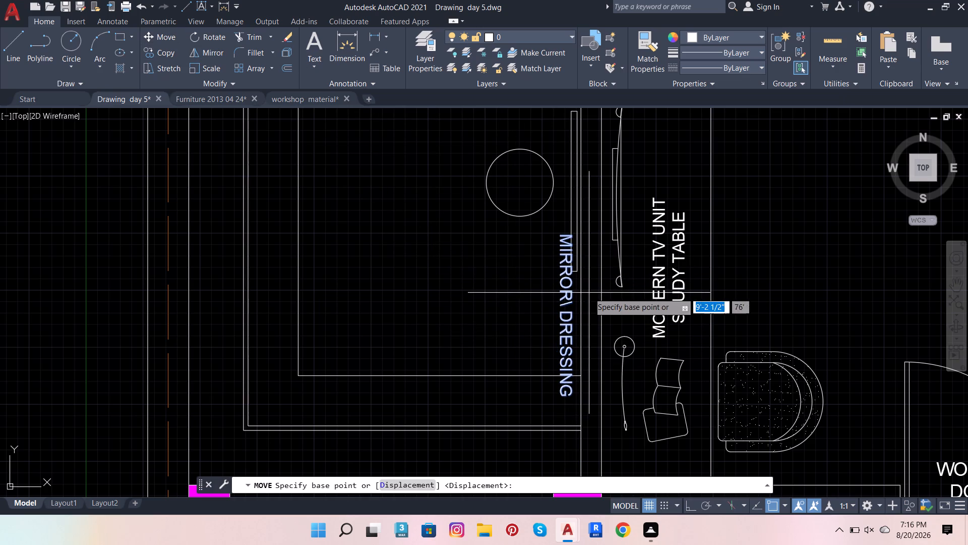
left_click(565, 298)
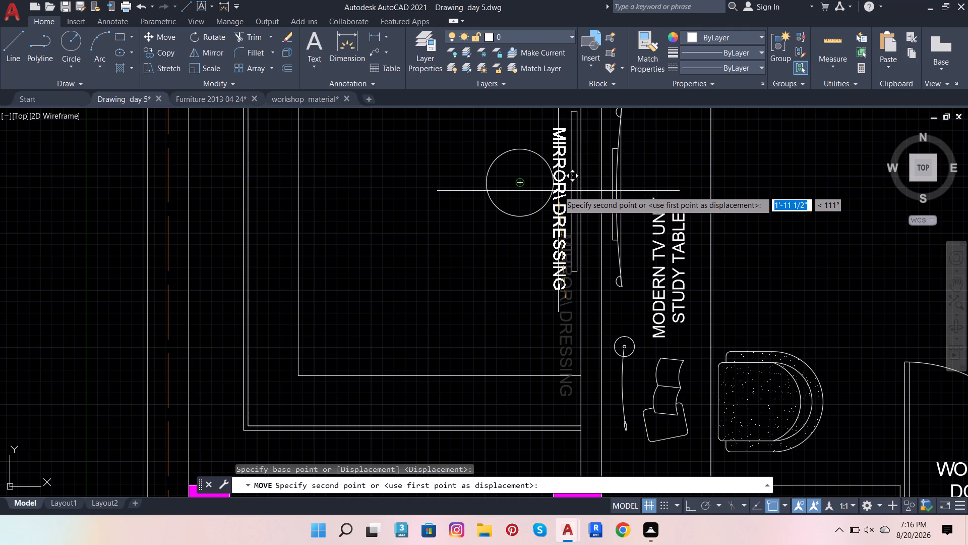
scroll(560, 182, "up", 2)
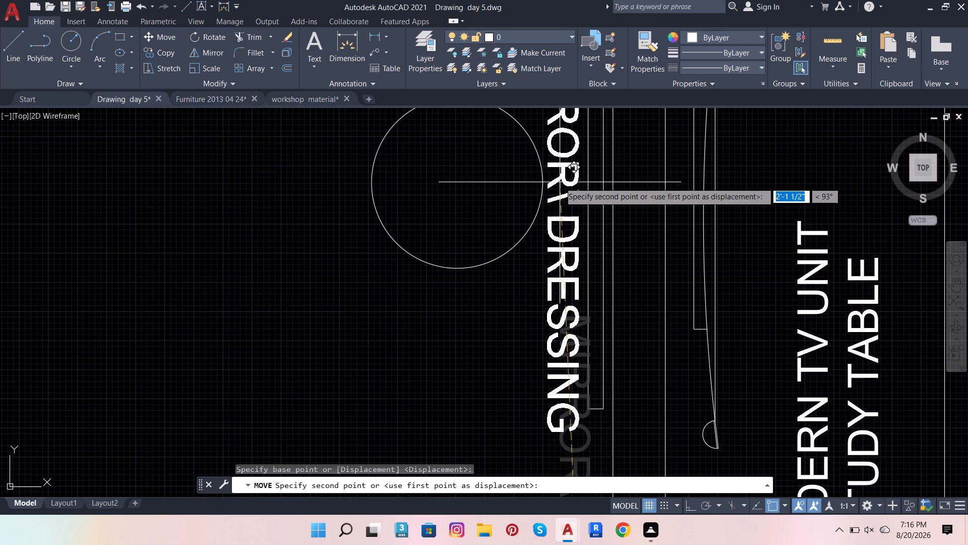
left_click(561, 167)
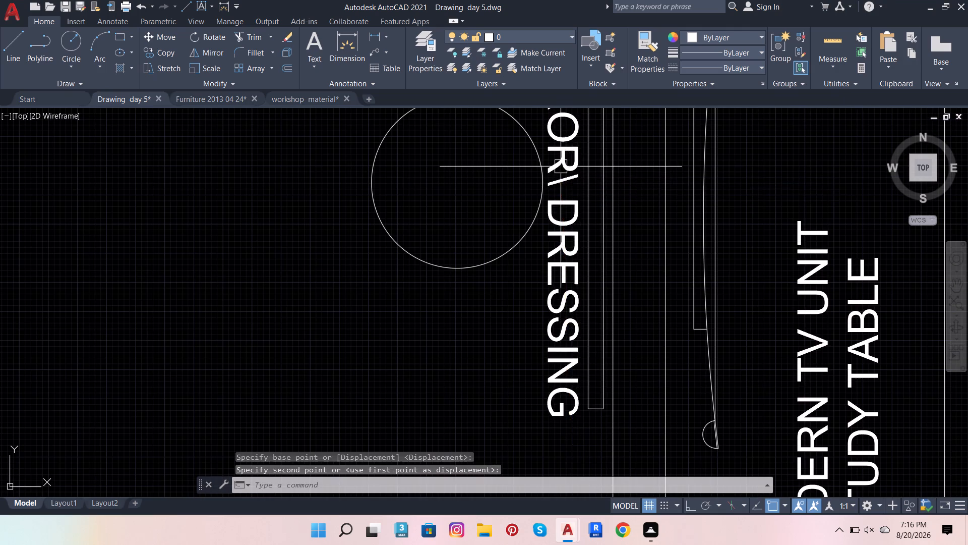
scroll(547, 279, "down", 5)
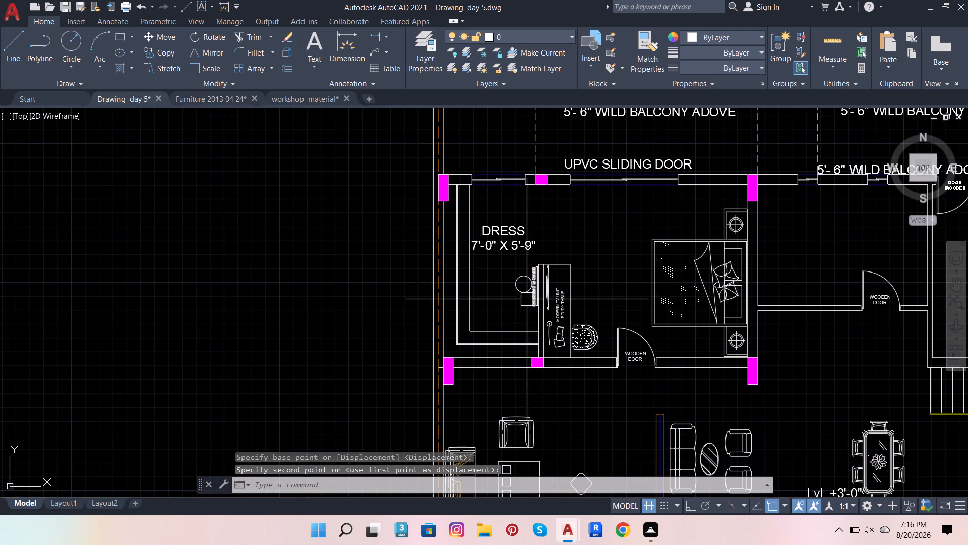
key("Escape")
scroll(448, 320, "down", 2)
scroll(775, 251, "up", 2)
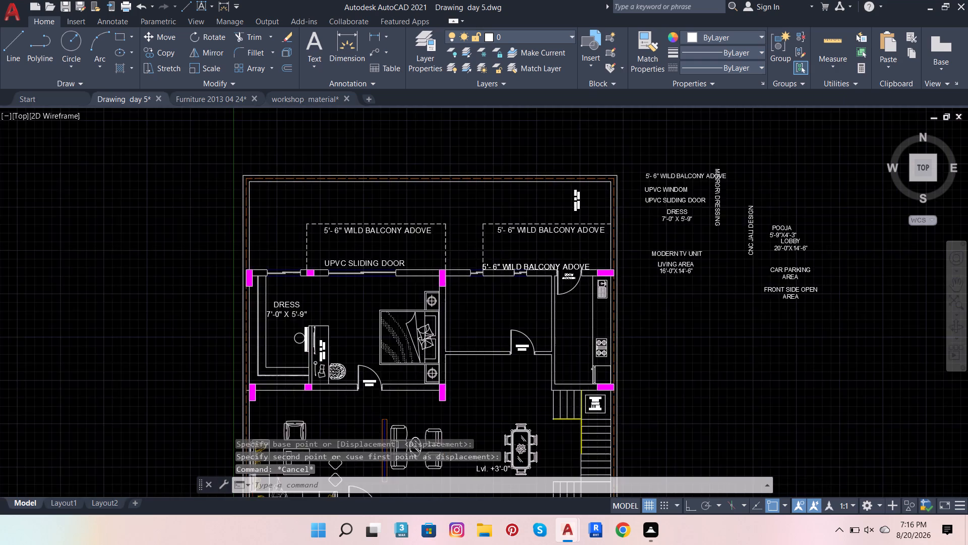
Move the vertical "CNC JALI DESIGN" label from the prepared list to beside the narrow partition next to the three-seat sofa.
left_click(734, 236)
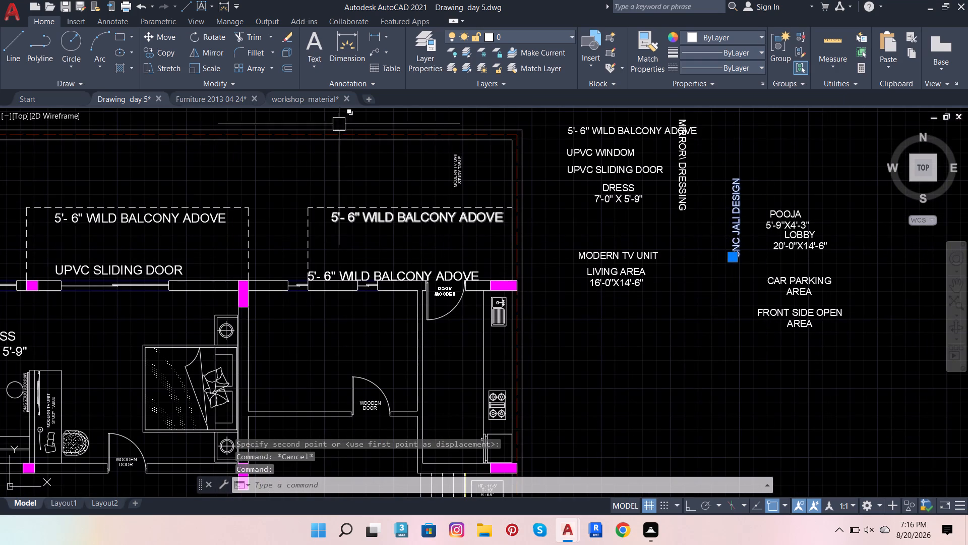
left_click(171, 38)
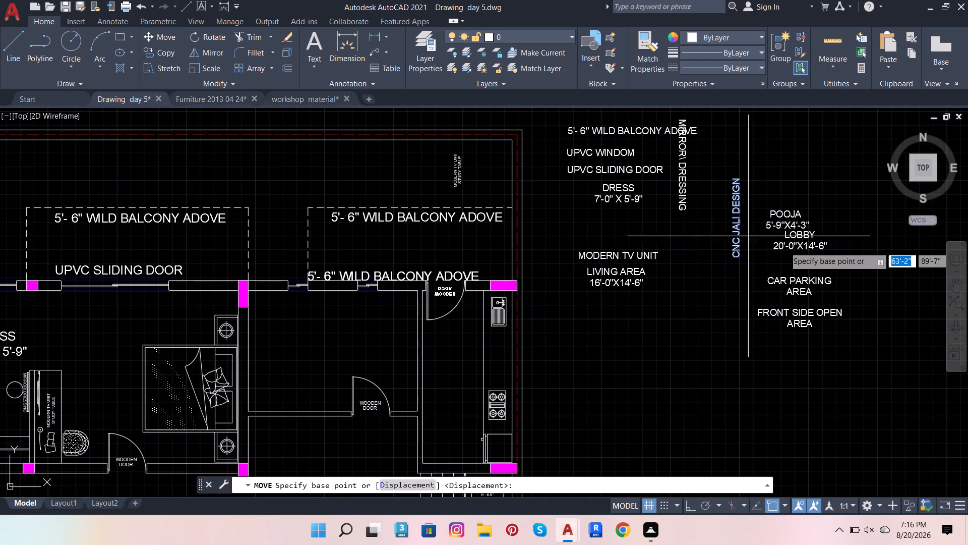
left_click(739, 245)
scroll(769, 207, "down", 2)
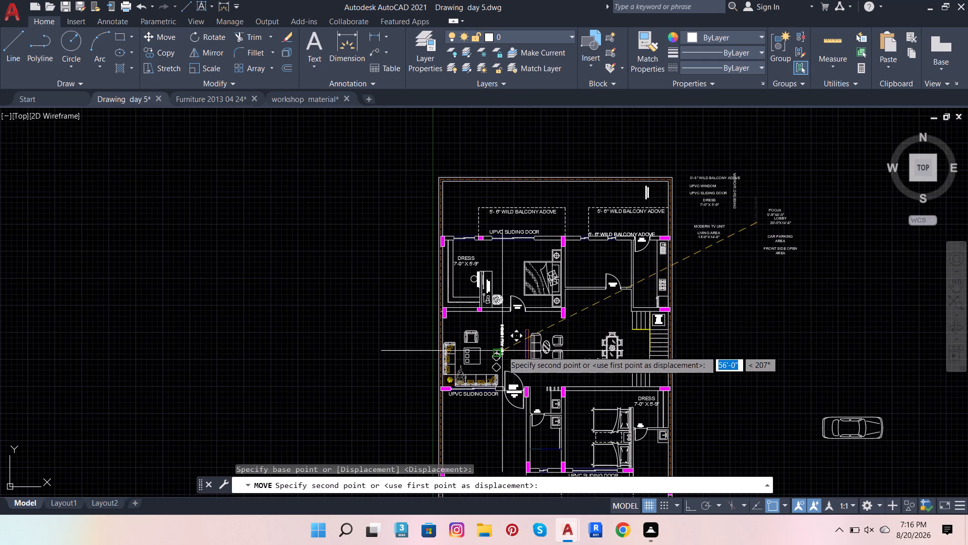
scroll(502, 351, "up", 2)
scroll(562, 352, "up", 2)
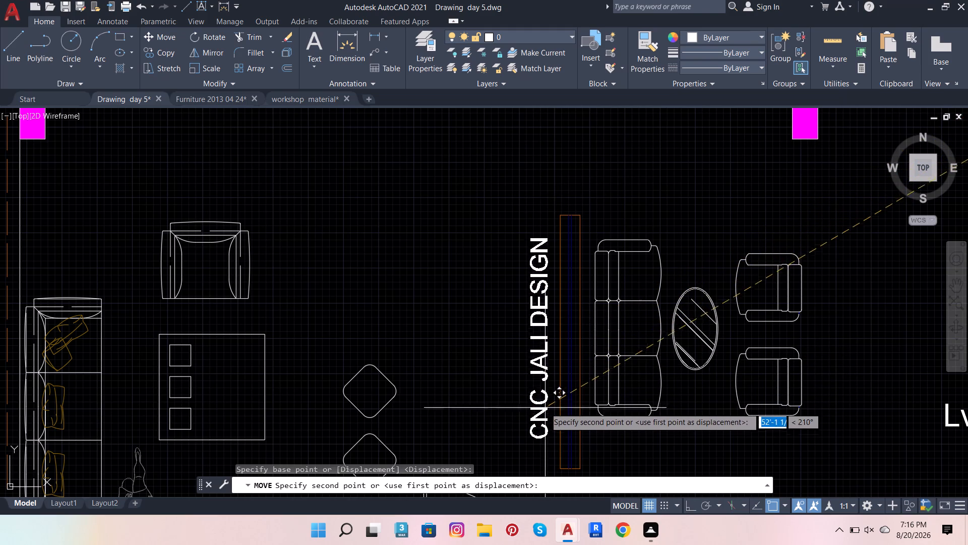
left_click(548, 417)
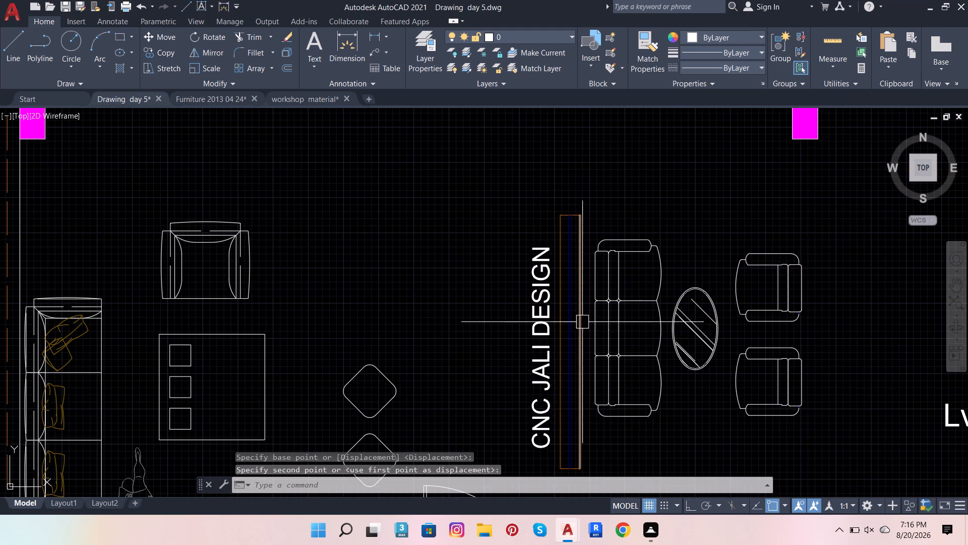
Copy the "LOBBY 20'-0"X14'-6"" label from the prepared list to beside the dining table, just above the "Lvl. +3'-0"" text.
scroll(584, 320, "down", 3)
scroll(691, 343, "up", 2)
scroll(613, 380, "down", 1)
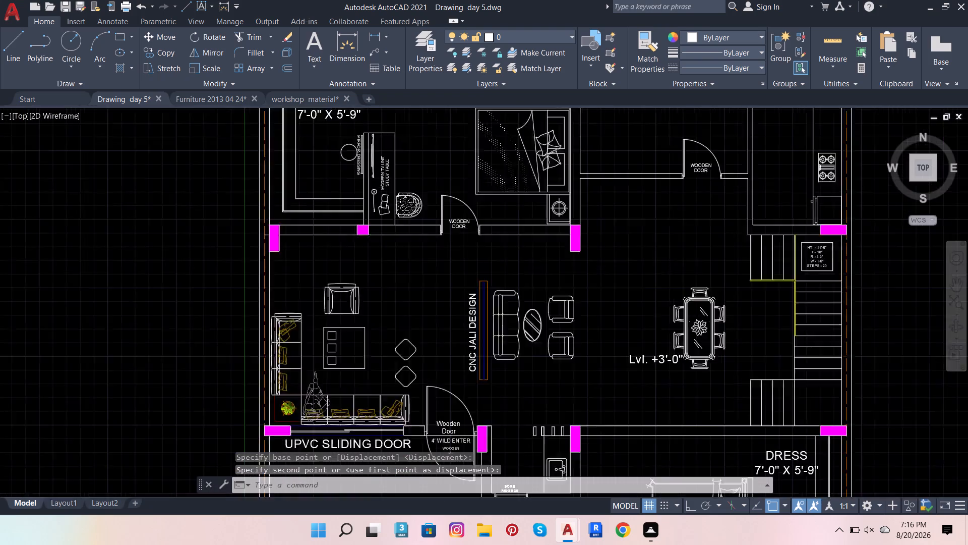
scroll(577, 386, "down", 1)
scroll(882, 221, "down", 2)
scroll(843, 199, "up", 6)
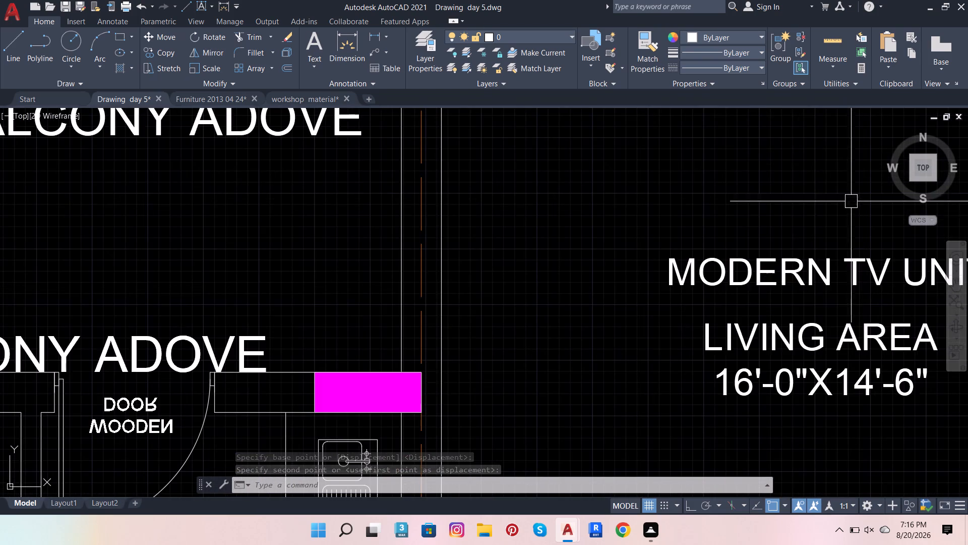
scroll(744, 314, "down", 3)
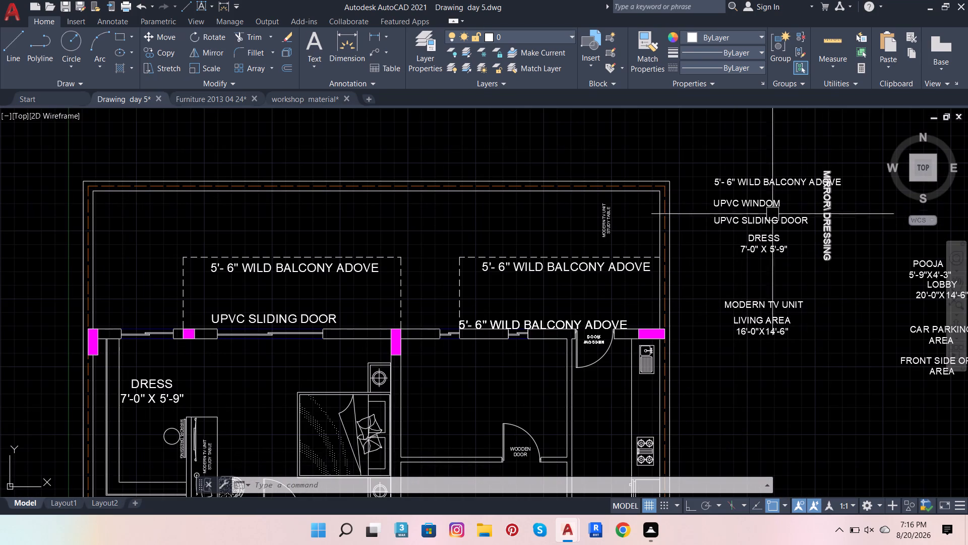
scroll(692, 229, "down", 1)
scroll(863, 271, "up", 3)
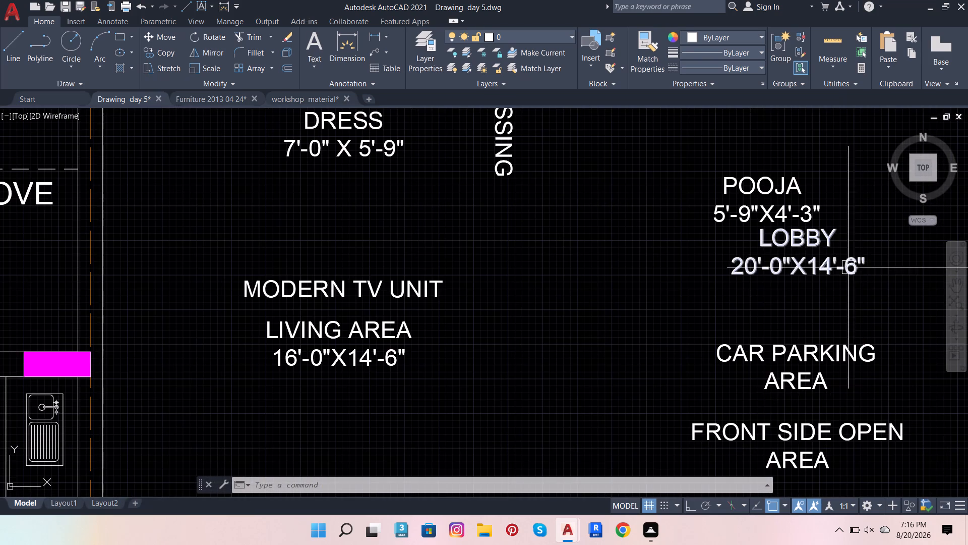
left_click(843, 265)
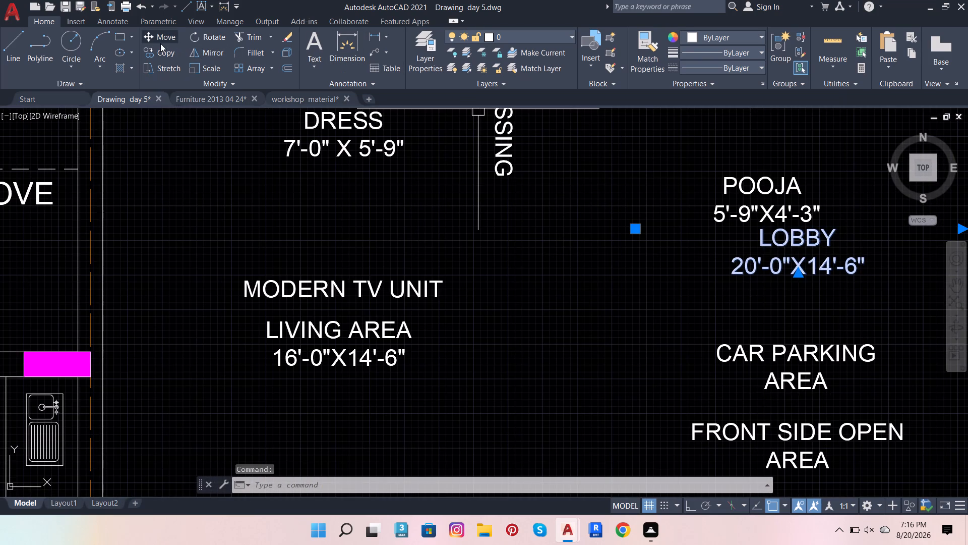
left_click(178, 59)
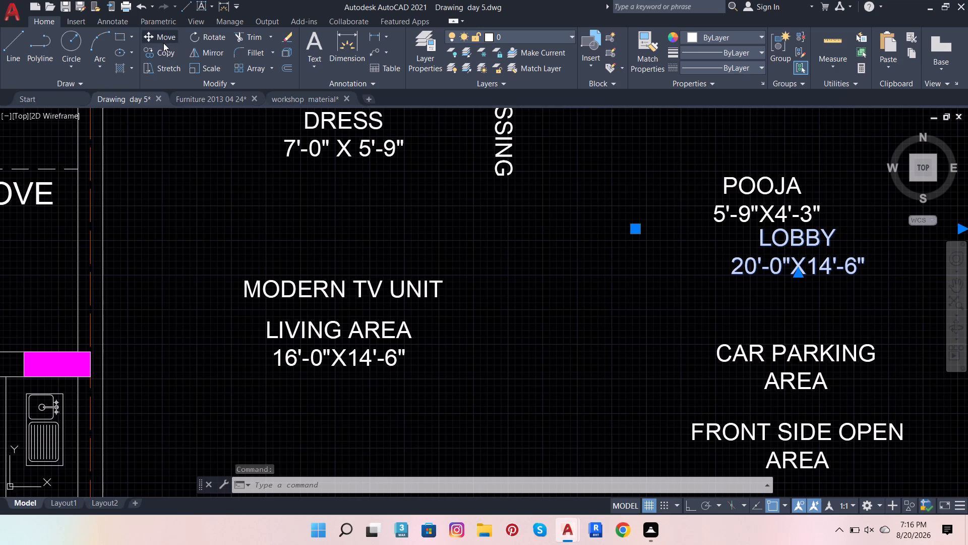
left_click(162, 57)
left_click(725, 262)
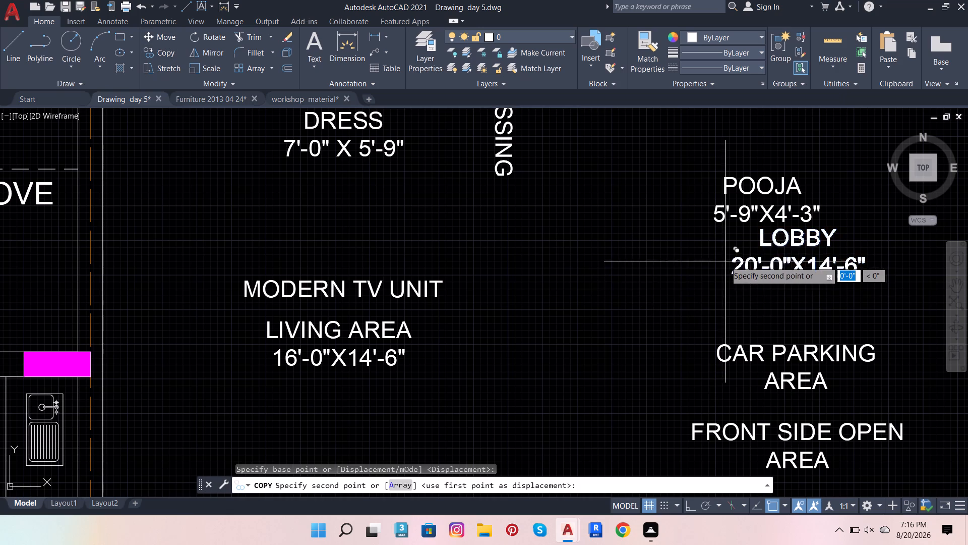
scroll(735, 263, "down", 3)
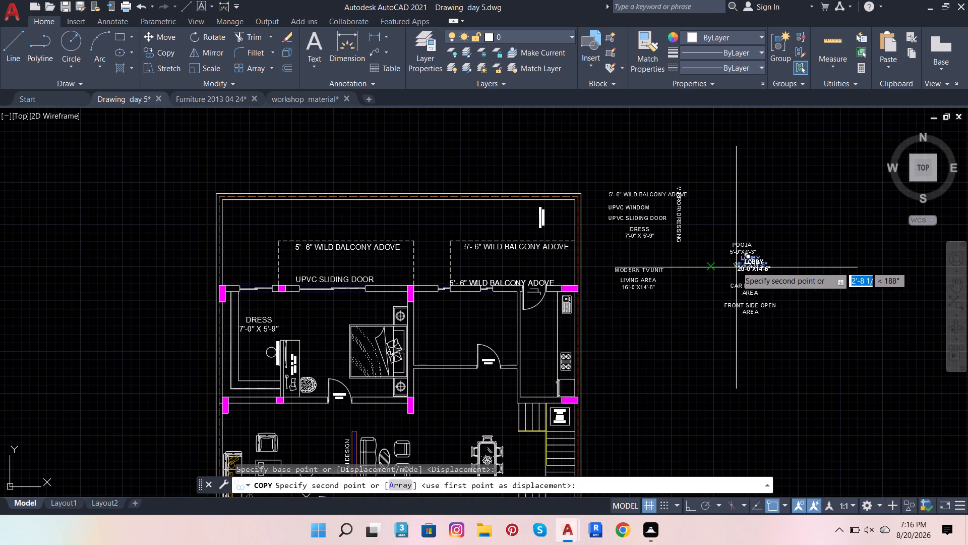
scroll(782, 261, "down", 1)
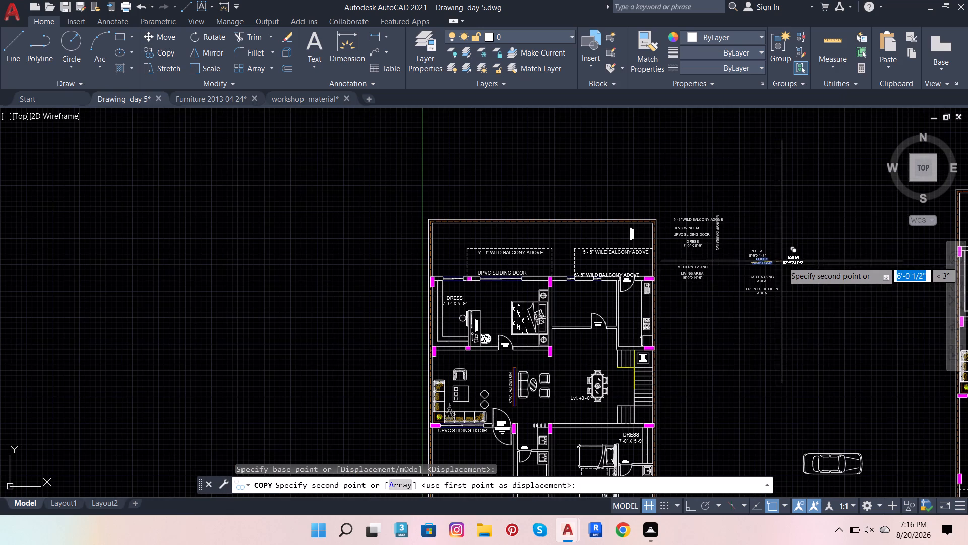
scroll(571, 388, "up", 3)
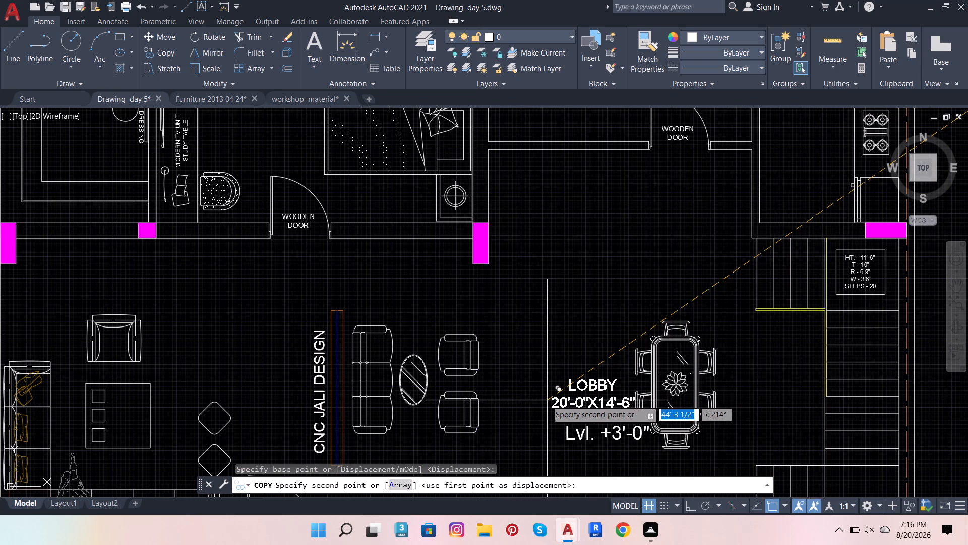
left_click(541, 401)
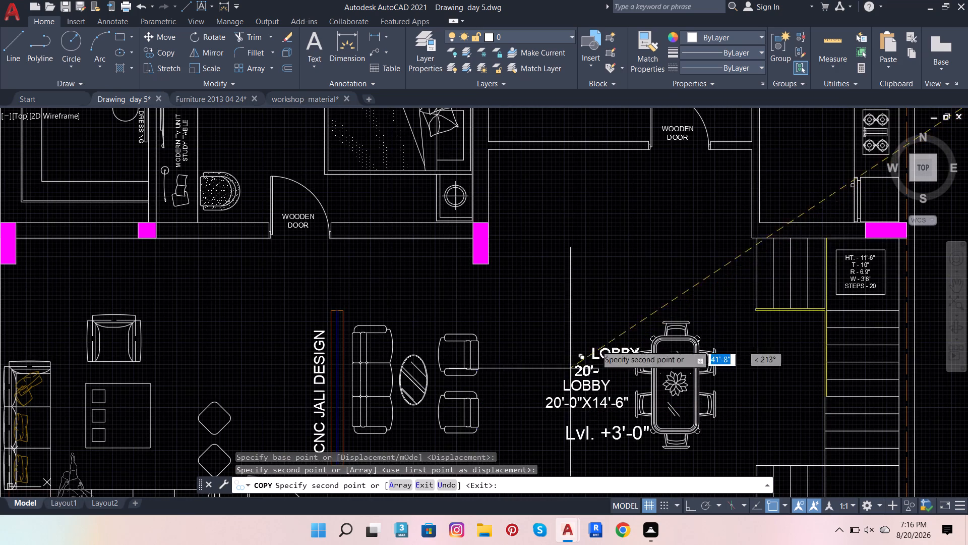
key("Escape")
key("Escape")
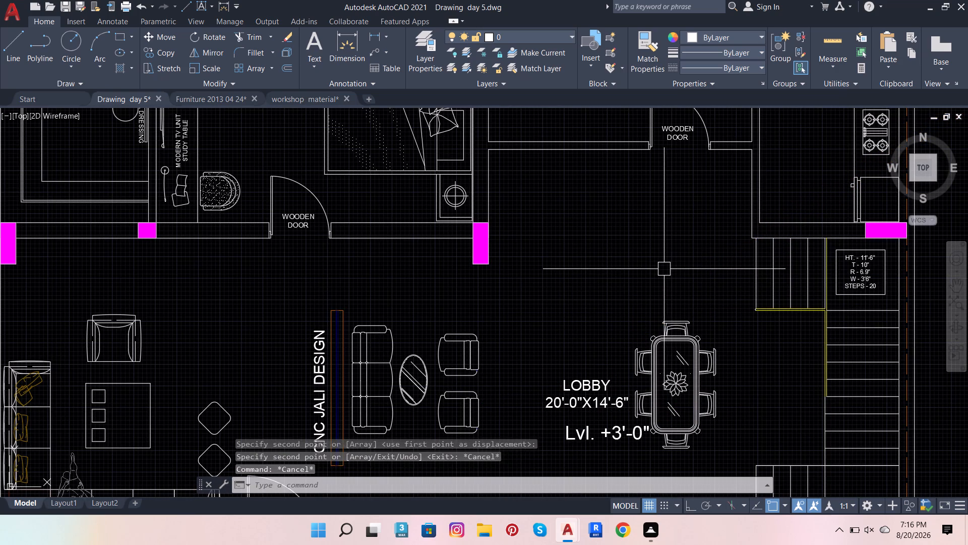
With Ortho on, offset the lobby-side line of the wall beside the wooden door 4'-3" down into the lobby.
scroll(649, 299, "down", 3)
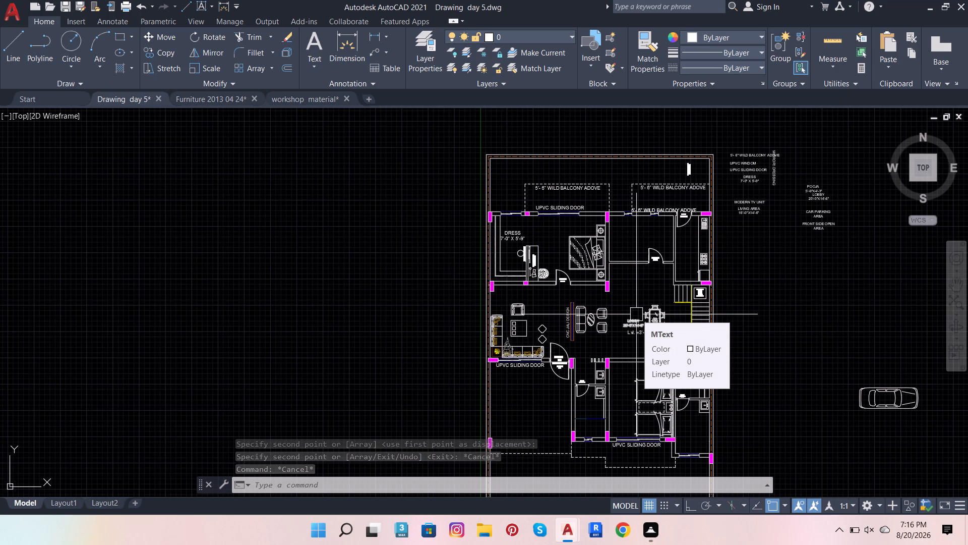
scroll(614, 280, "up", 1)
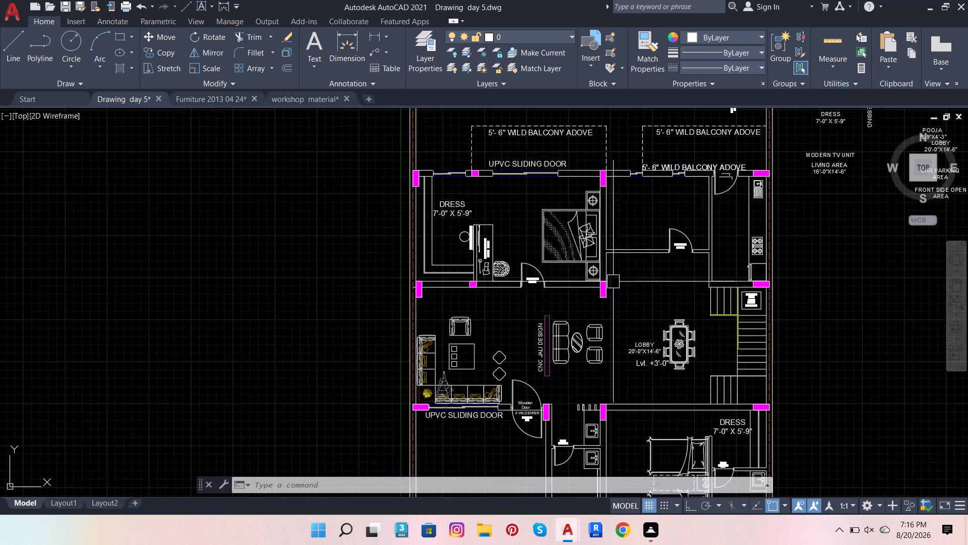
scroll(613, 283, "up", 2)
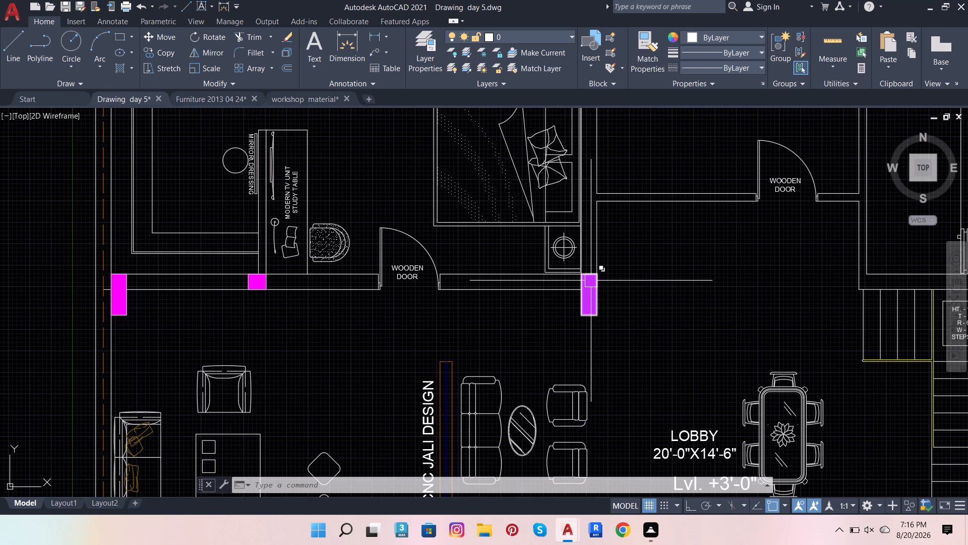
left_click(688, 202)
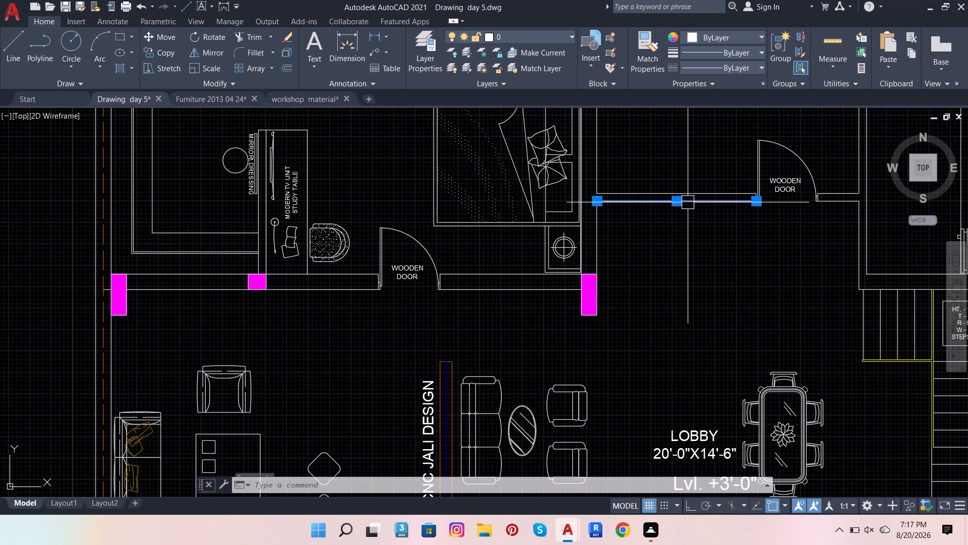
left_click(286, 68)
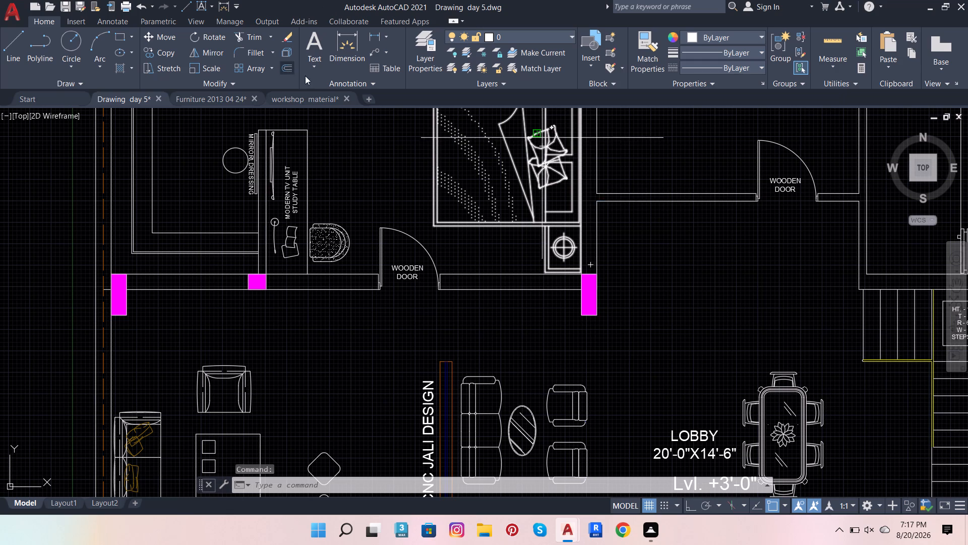
left_click(657, 204)
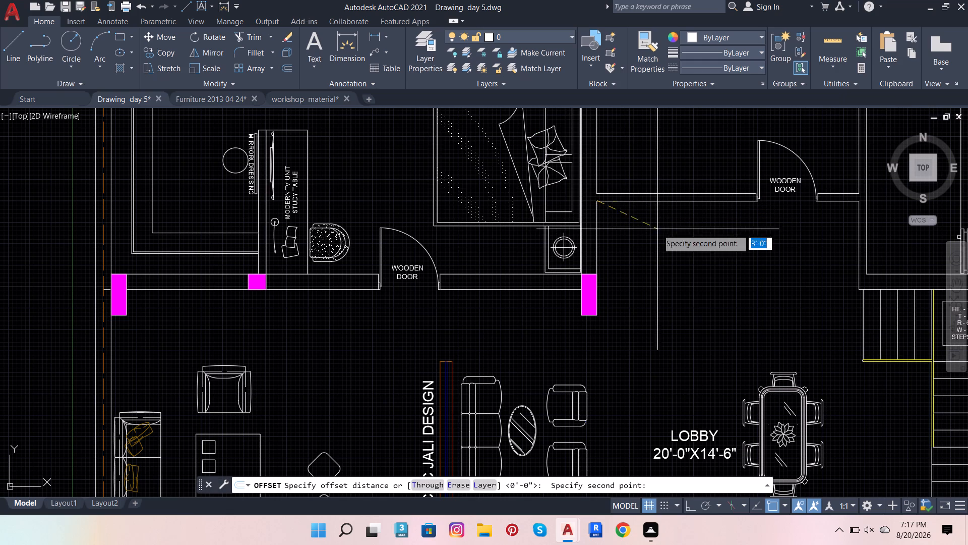
left_click(690, 509)
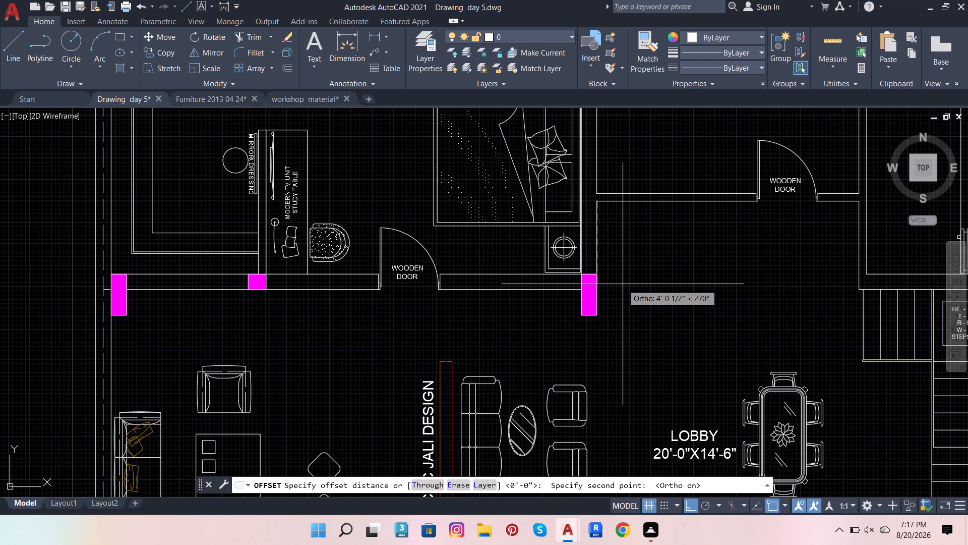
key("4")
key("apostrophe")
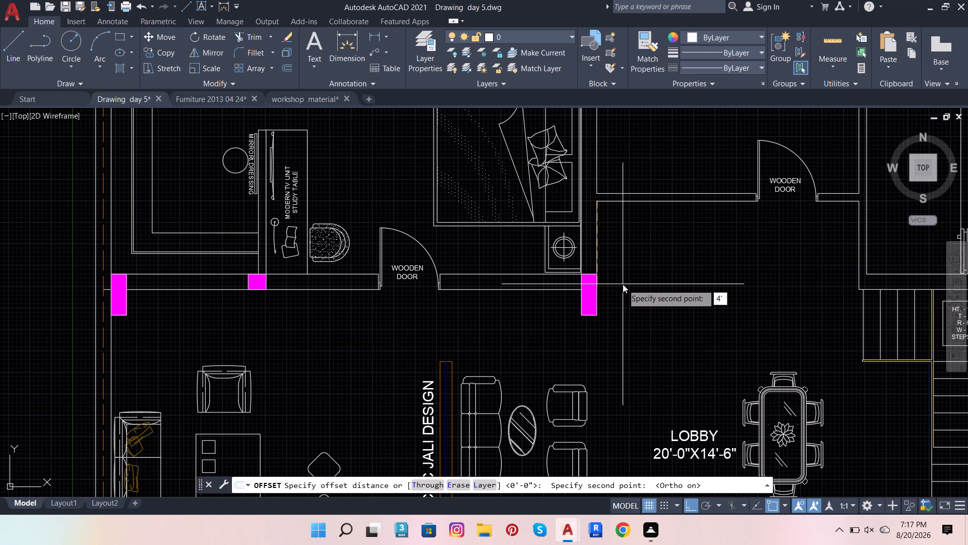
key("3")
key("Return")
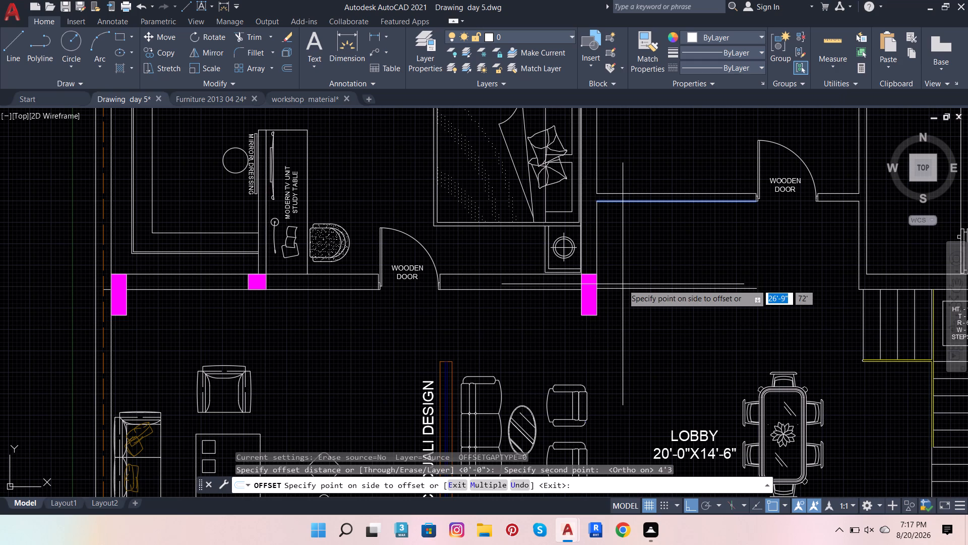
left_click(637, 319)
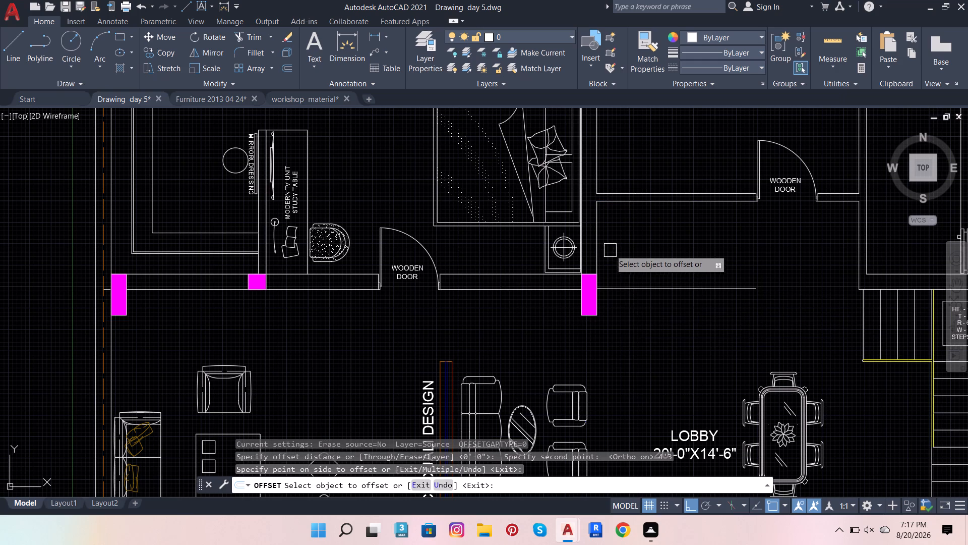
Offset the short vertical wall line above the magenta column by the same 4'-3" toward the stairs.
left_click(601, 244)
left_click(766, 215)
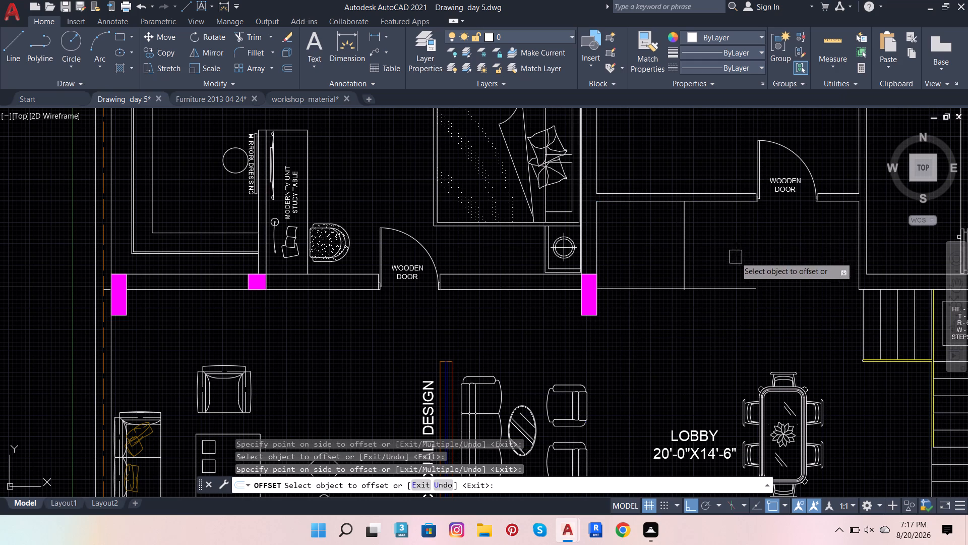
key("Escape")
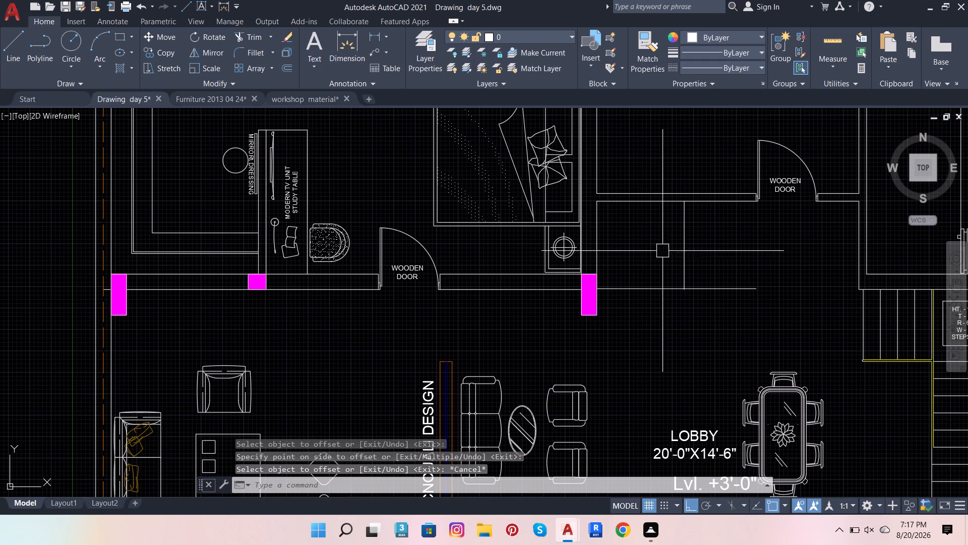
Offset the short vertical wall line above the magenta column 5'-9" toward the stairs.
left_click(603, 236)
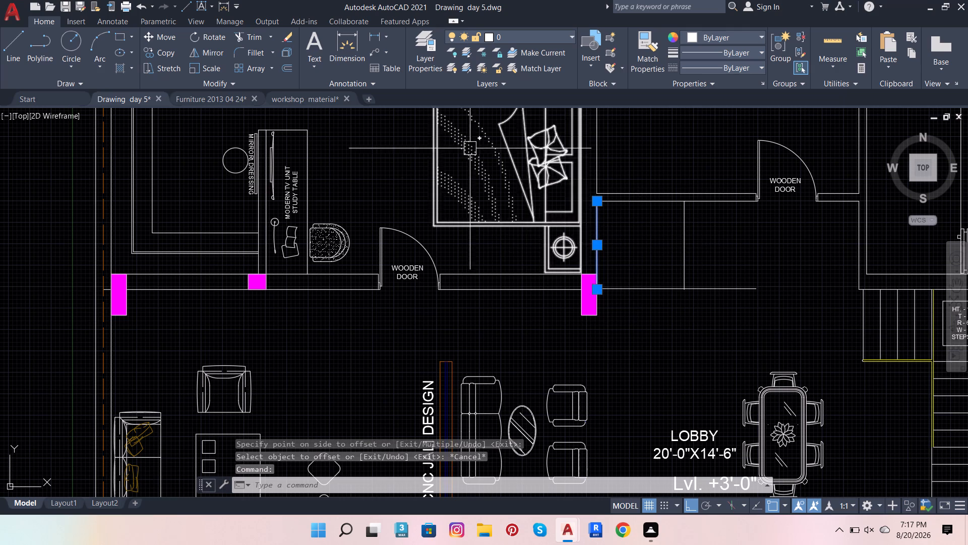
left_click(288, 74)
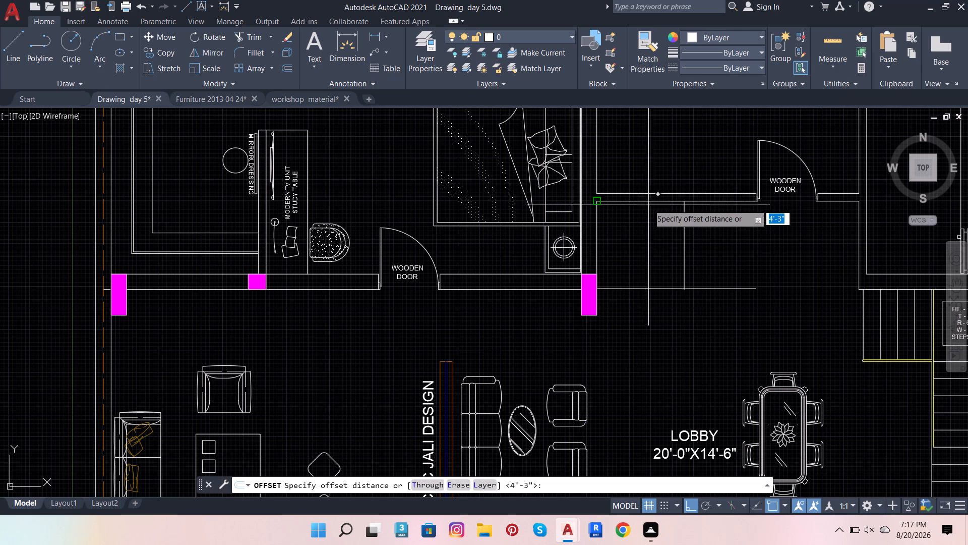
left_click(595, 202)
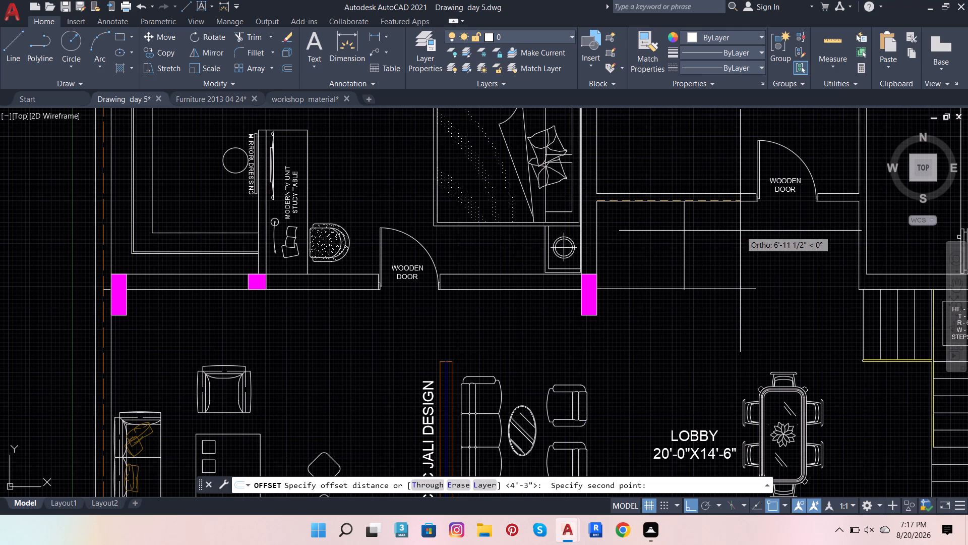
type("5'9")
key("Return")
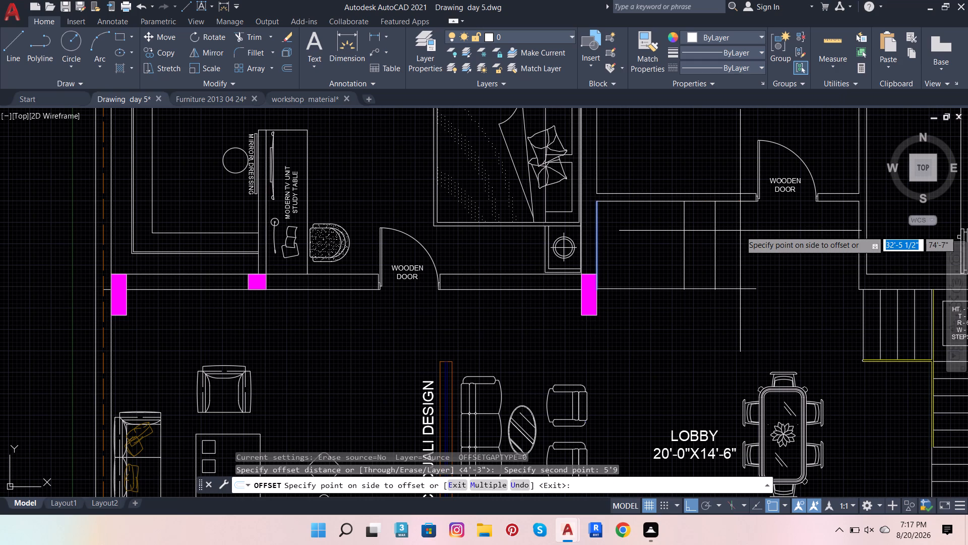
left_click(751, 234)
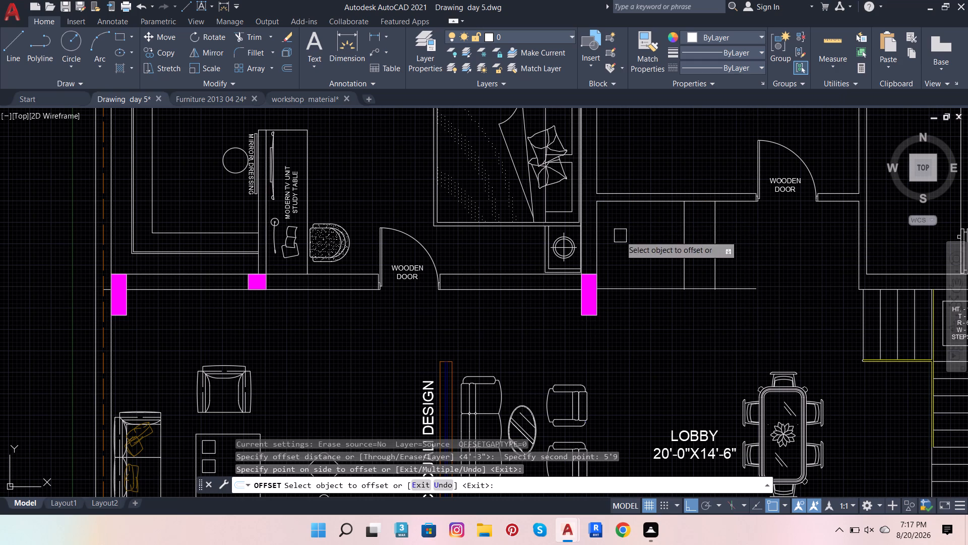
key("Escape")
key("Escape")
key("Escape")
key("Escape")
Delete the vertical line offset 4'-3" from the wall, the one nearer the magenta column.
left_click(680, 234)
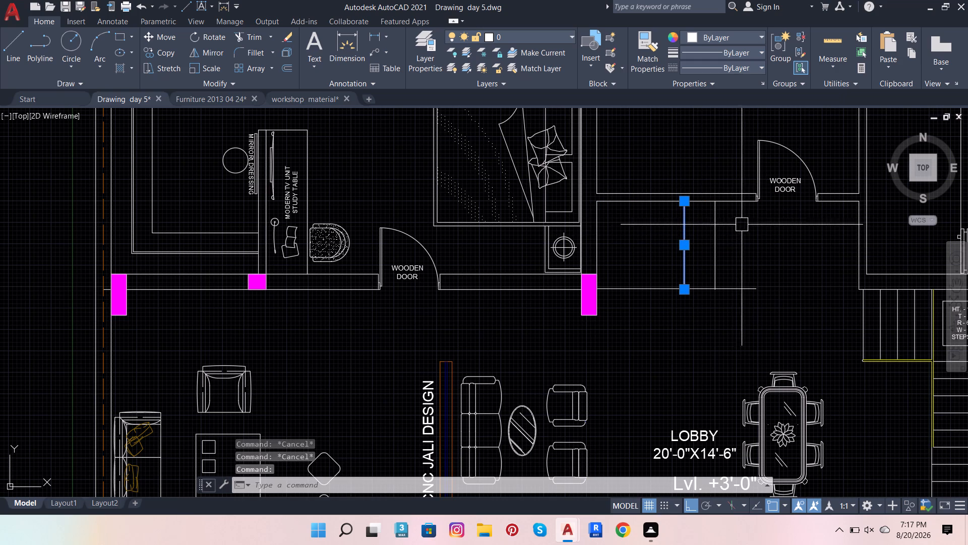
key("Delete")
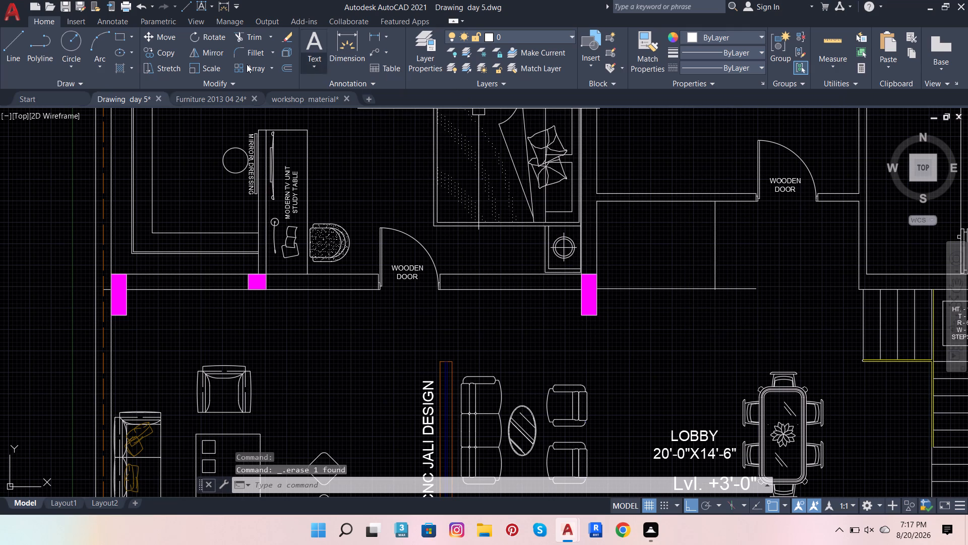
Trim the pooja space's lobby-side line where it overshoots the 5'-9" vertical line.
left_click(253, 32)
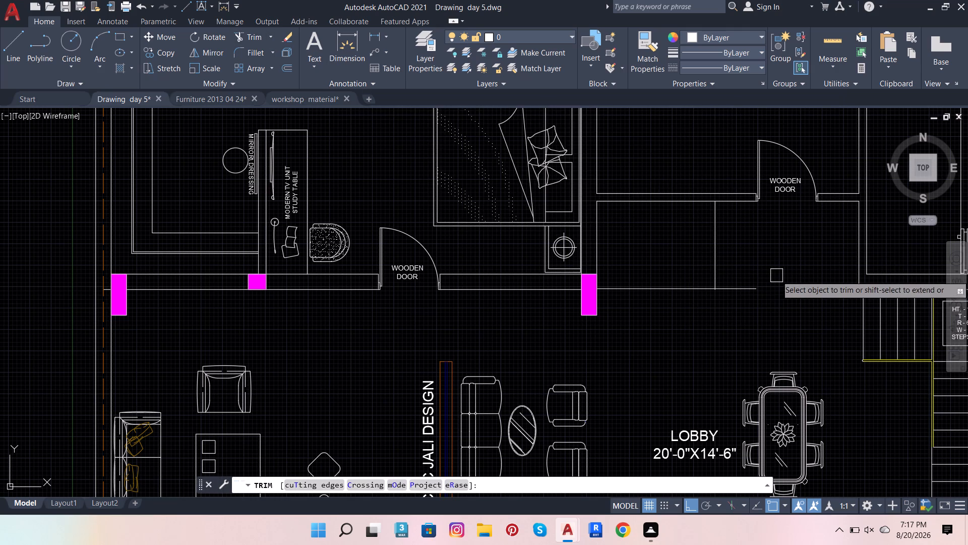
left_click(748, 289)
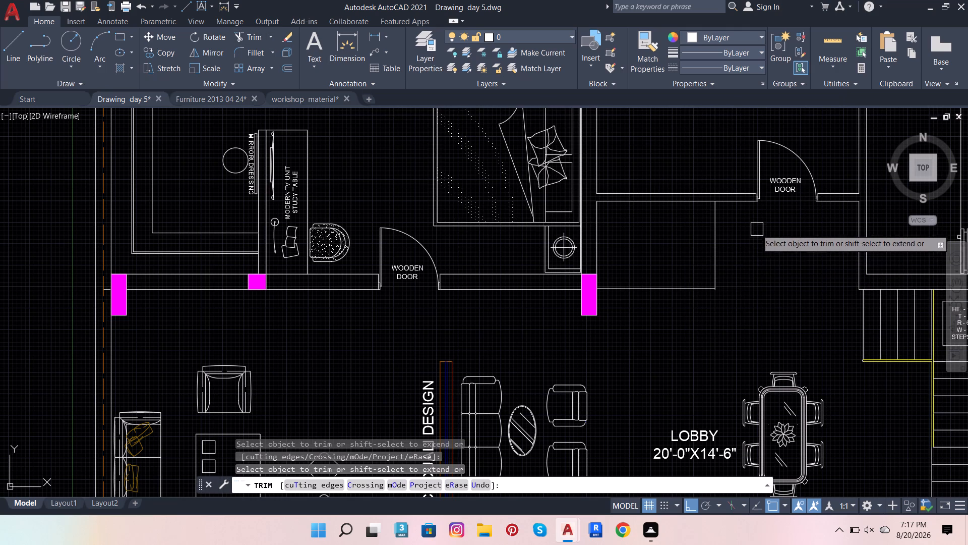
key("Escape")
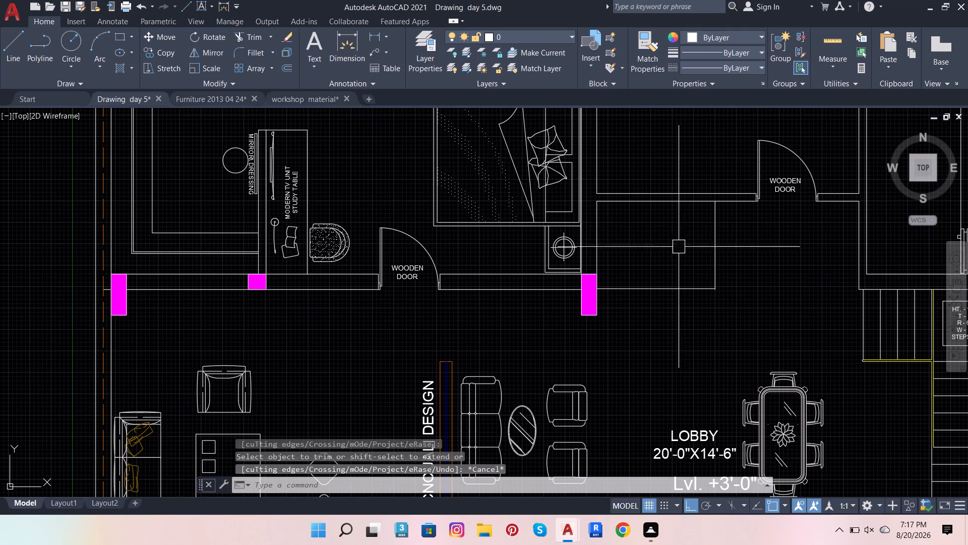
Draw a rectangle about 5'-2" by 3'-7" just inside the pooja space outline, leaving a narrow margin all round.
scroll(679, 255, "down", 1)
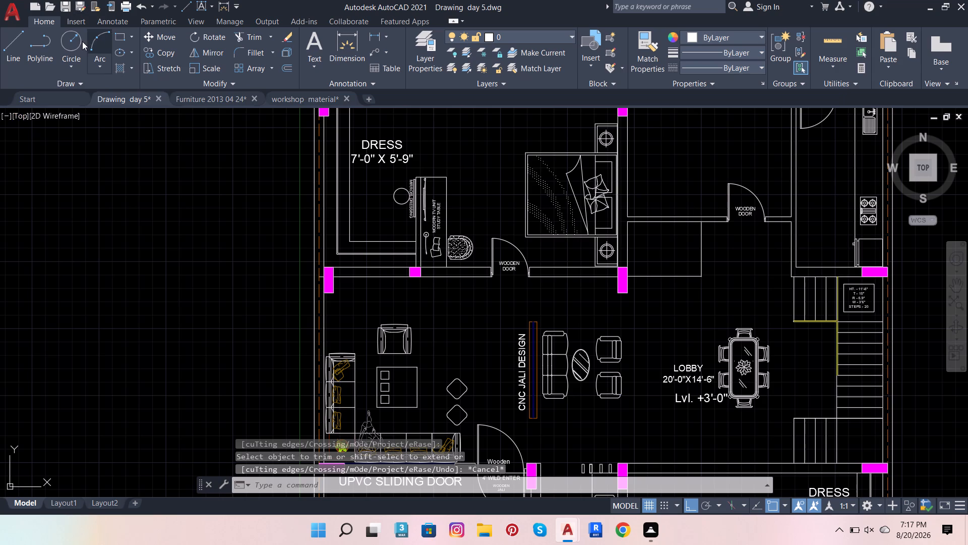
left_click(117, 36)
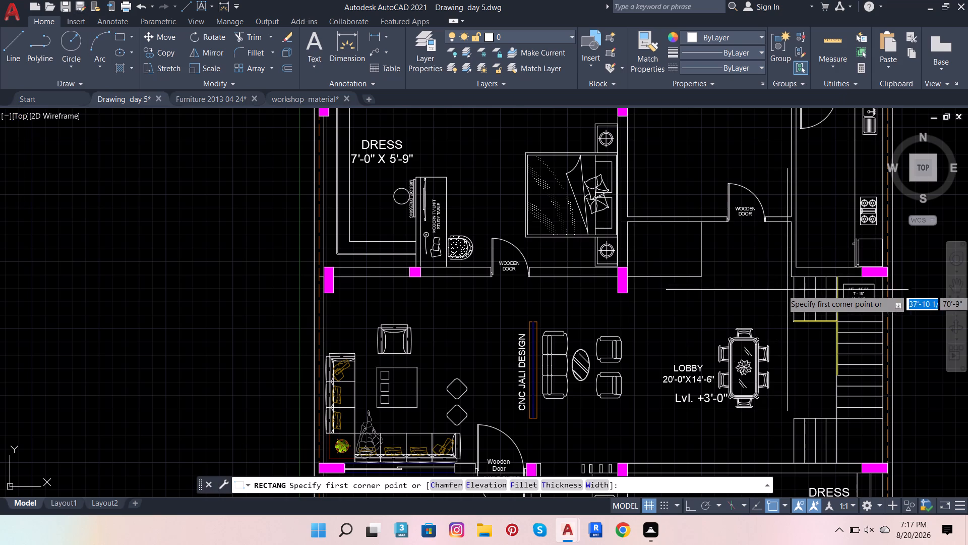
scroll(788, 289, "up", 1)
scroll(597, 220, "up", 2)
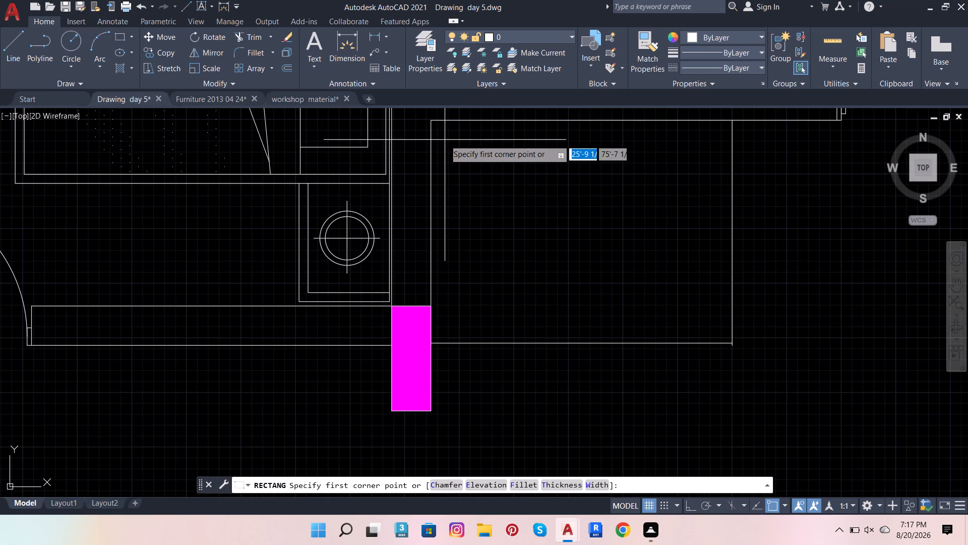
left_click(445, 138)
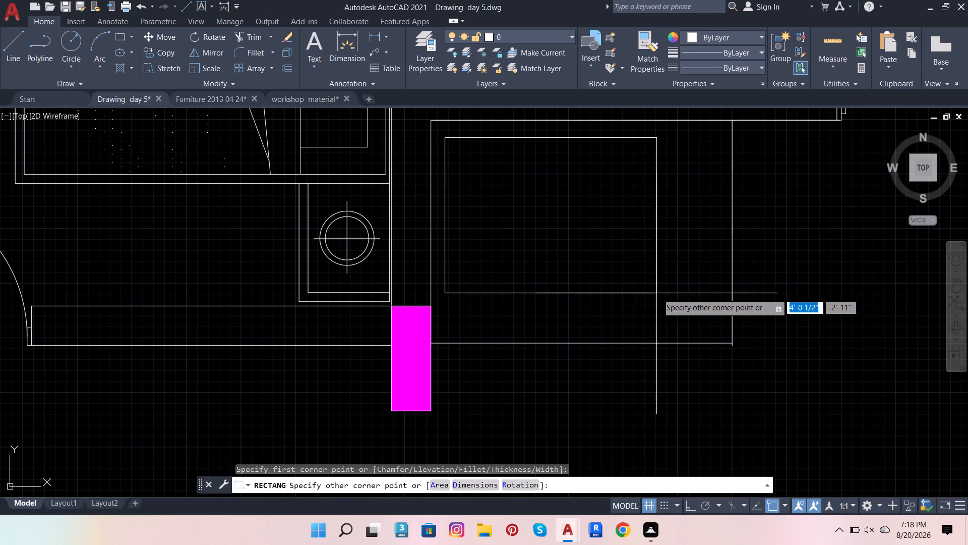
left_click(716, 326)
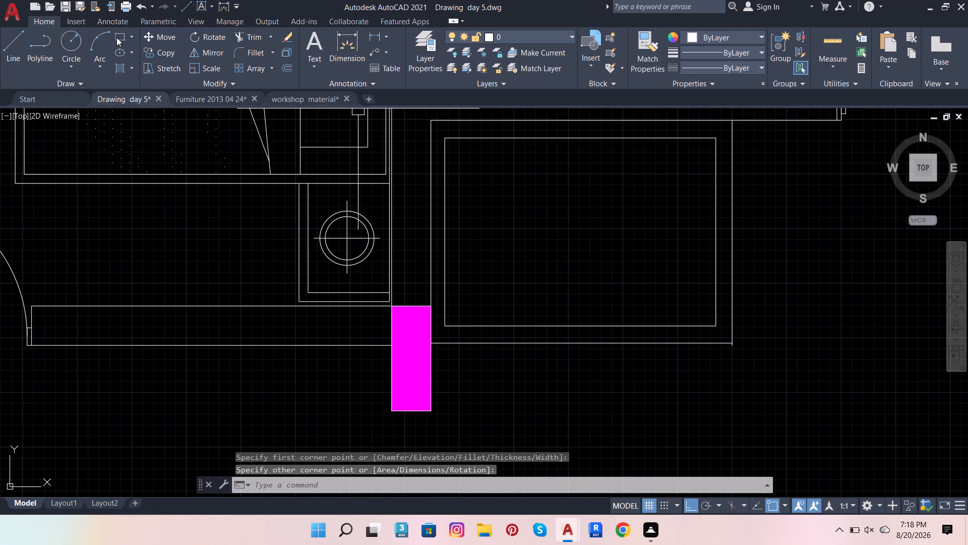
Draw a second rectangle about 4'-4" by 2'-10 1/2" inside the first one.
left_click(116, 37)
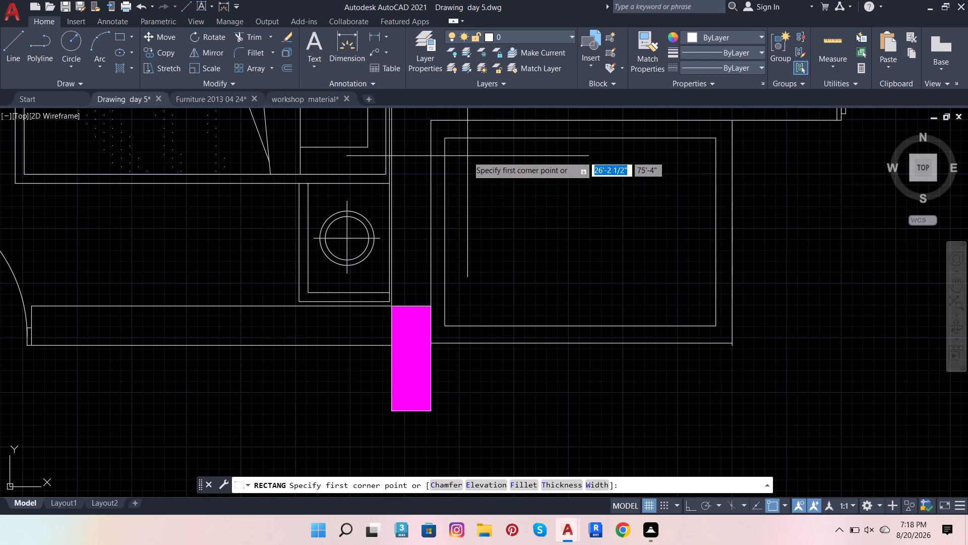
left_click(465, 156)
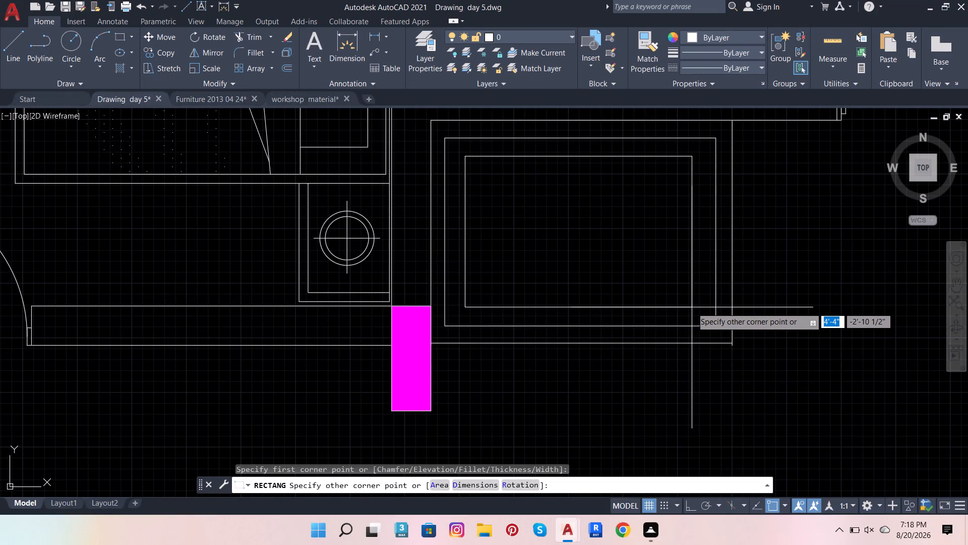
left_click(692, 307)
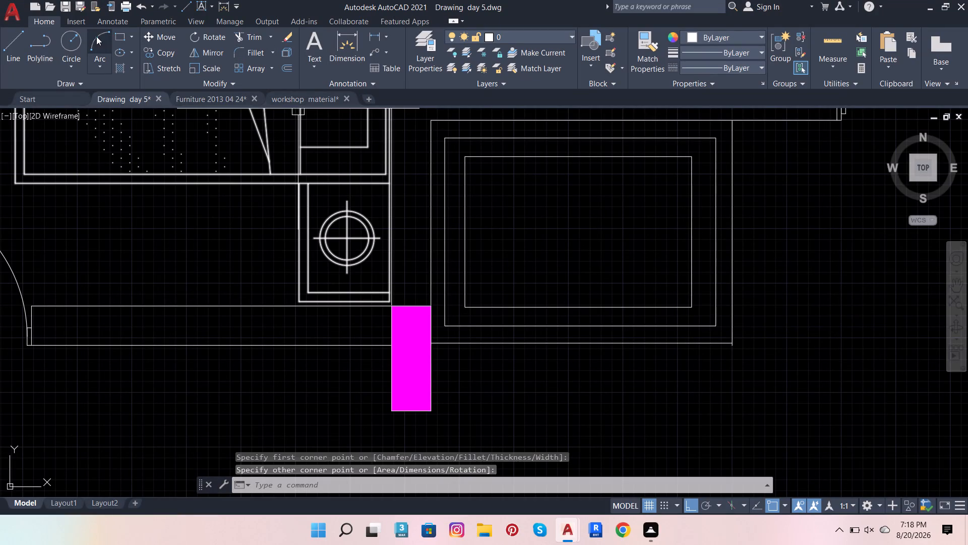
Draw an arc from the outer rectangle's top-left corner through the inner rectangle's top-left corner to the midpoint of the outer top edge.
left_click(95, 38)
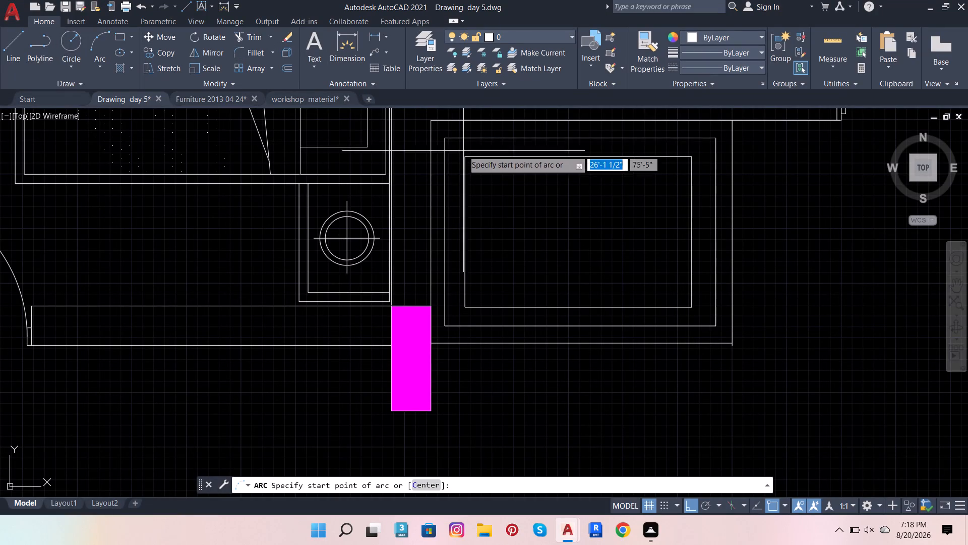
left_click(449, 141)
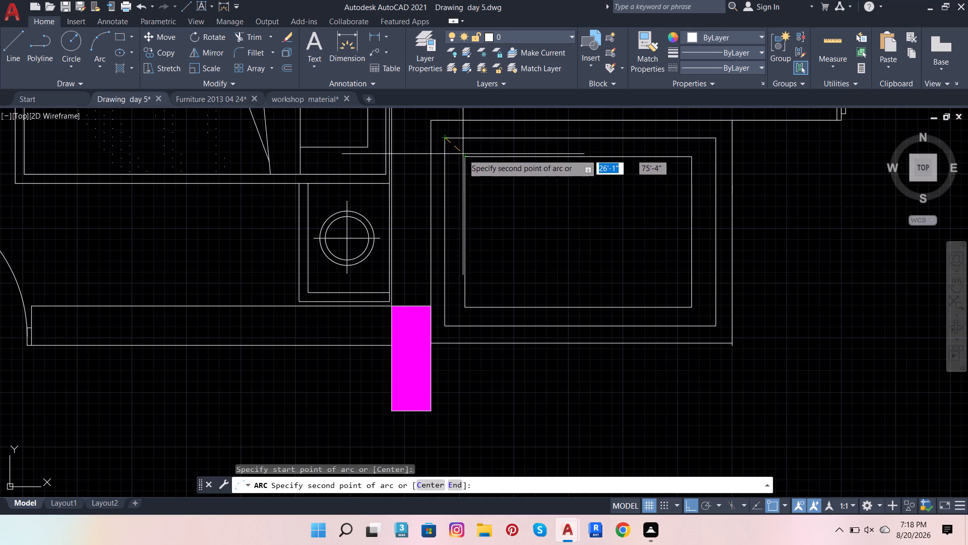
left_click(465, 155)
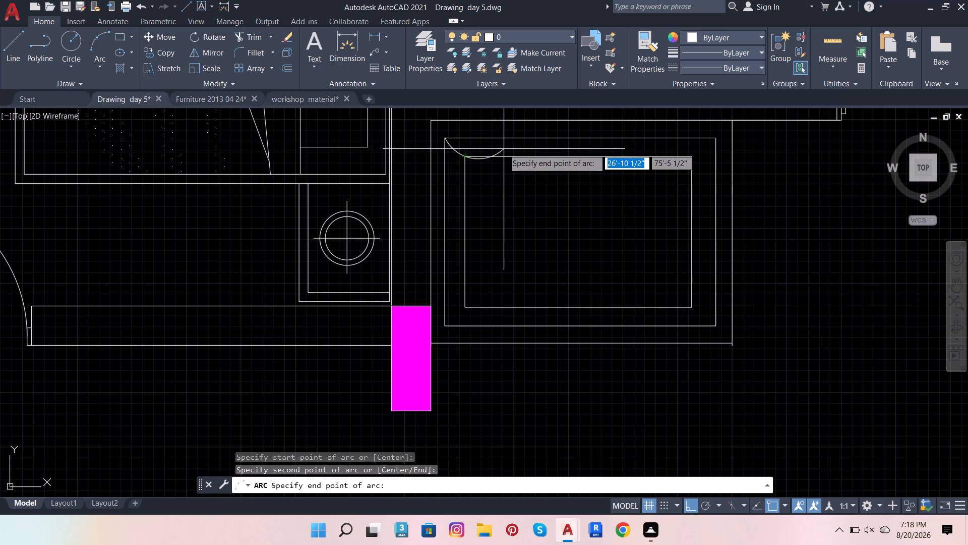
right_click(576, 134, "shift")
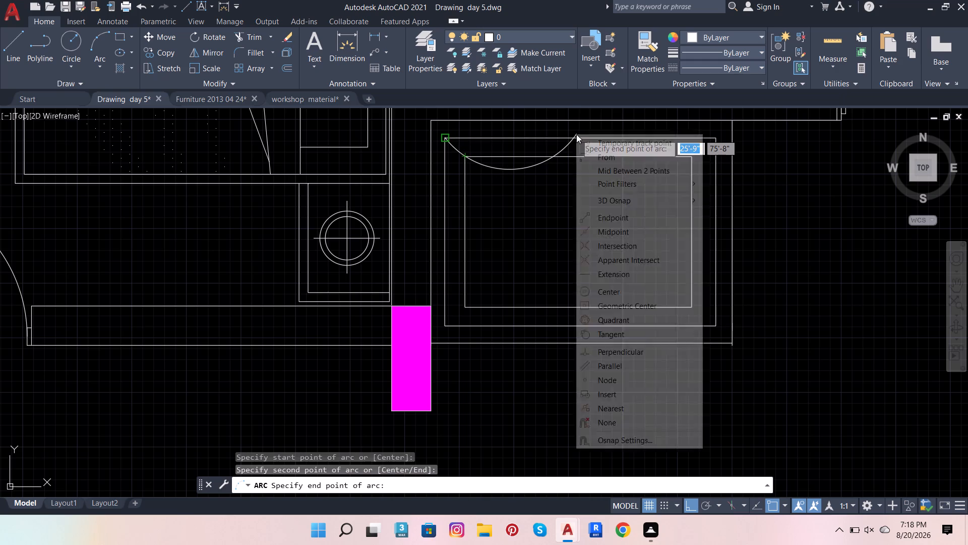
left_click(627, 231)
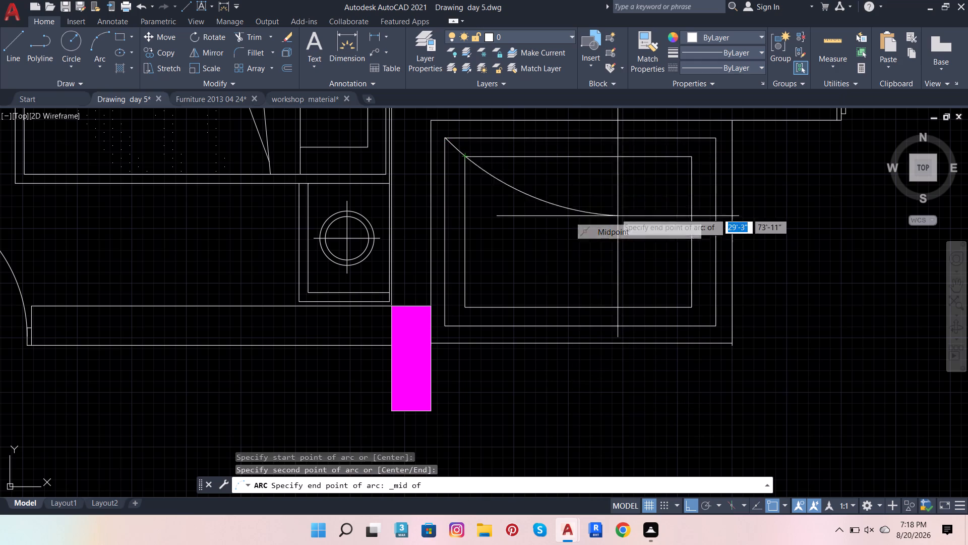
left_click(580, 137)
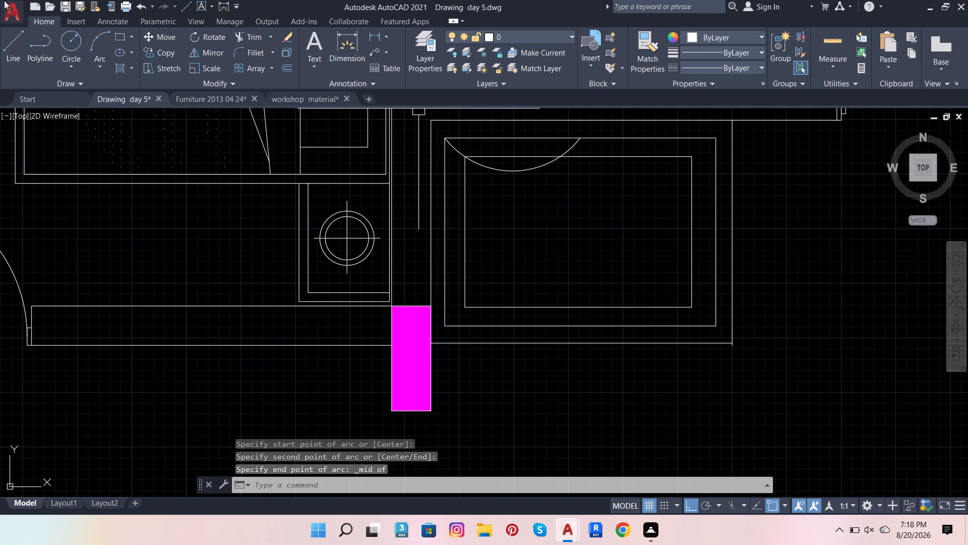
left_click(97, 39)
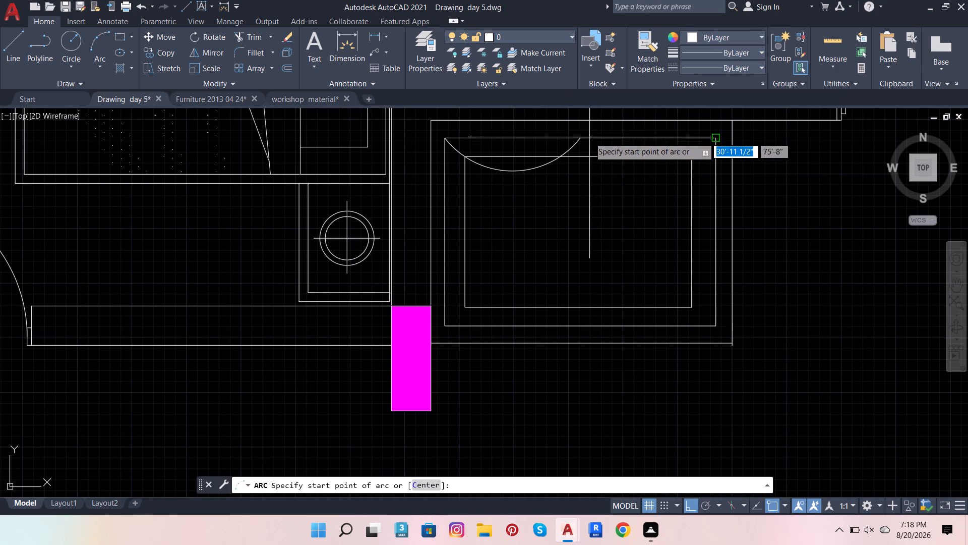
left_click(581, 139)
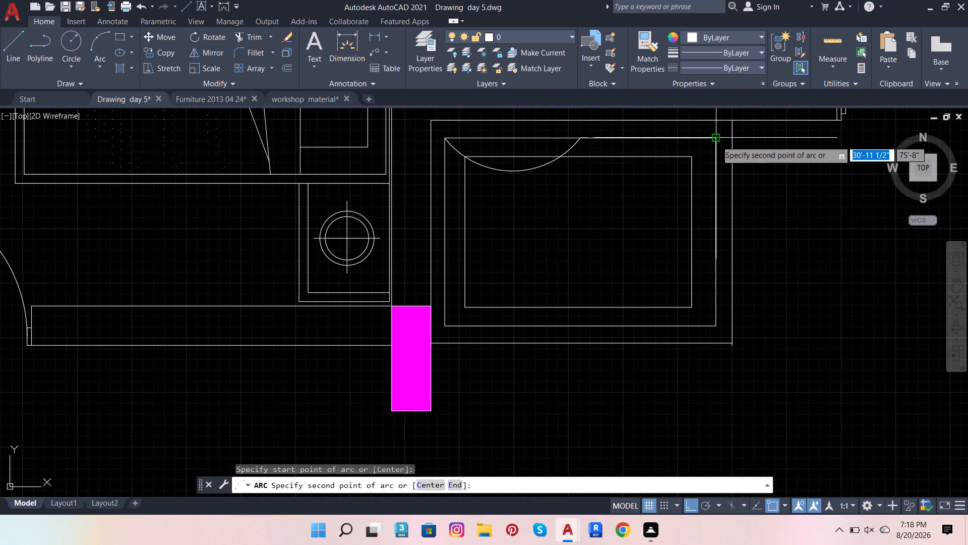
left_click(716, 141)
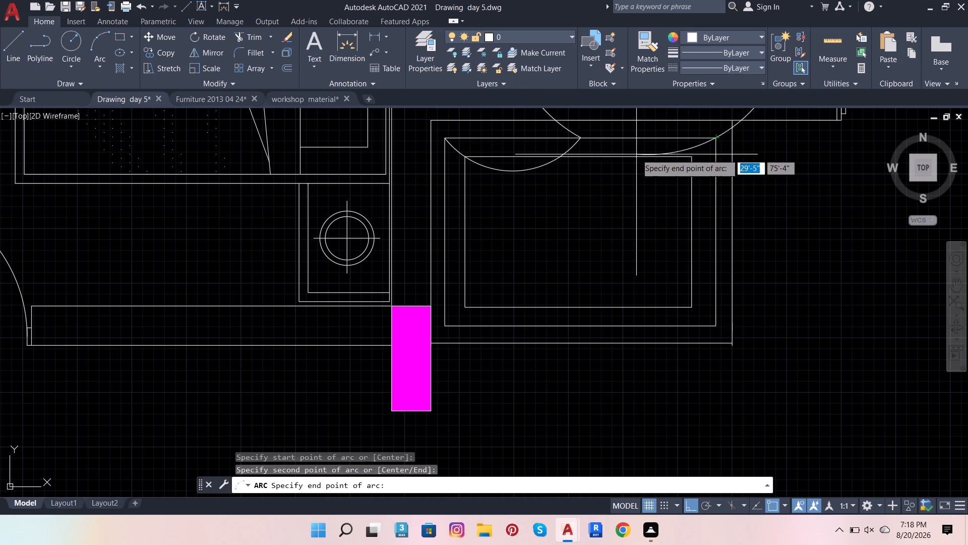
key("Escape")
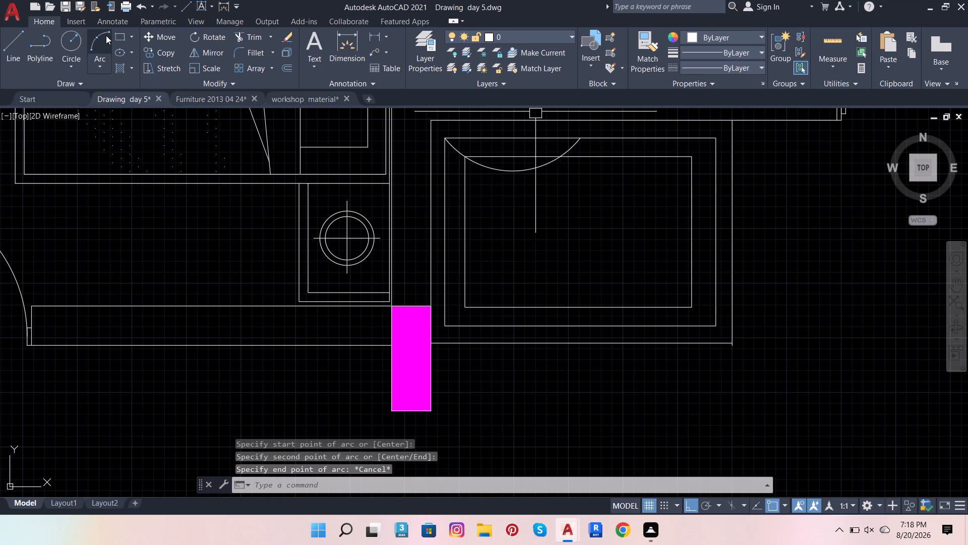
Draw a matching arc from the outer rectangle's top-right corner through the inner rectangle's top-right corner to the first arc's end.
left_click(106, 35)
left_click(717, 136)
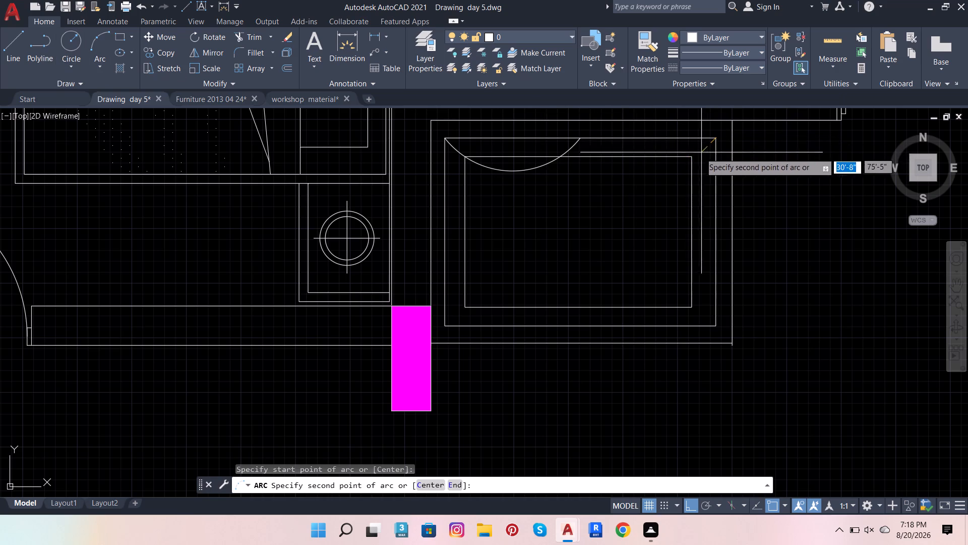
left_click(694, 155)
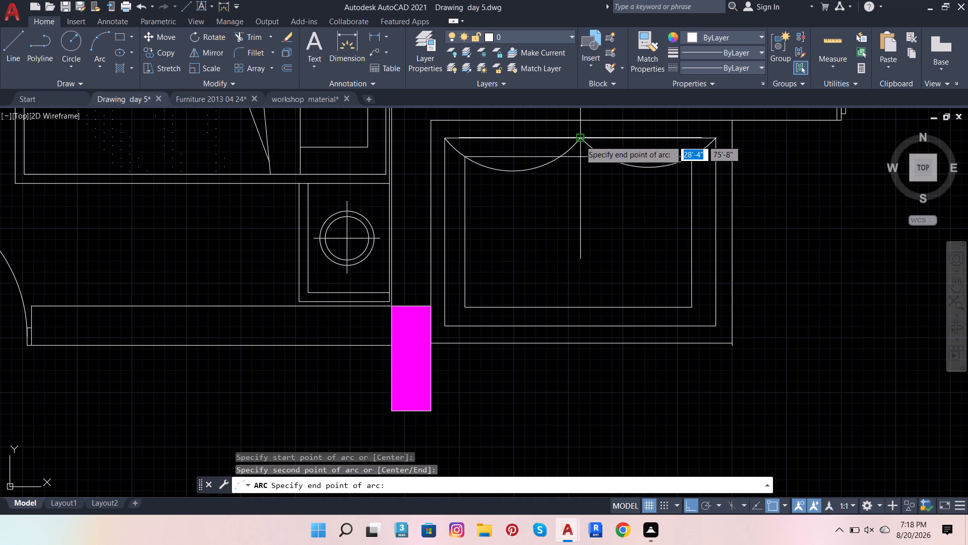
left_click(580, 141)
Offset the left arc in the pooja space 1" toward its upper, concave side.
scroll(582, 234, "down", 1)
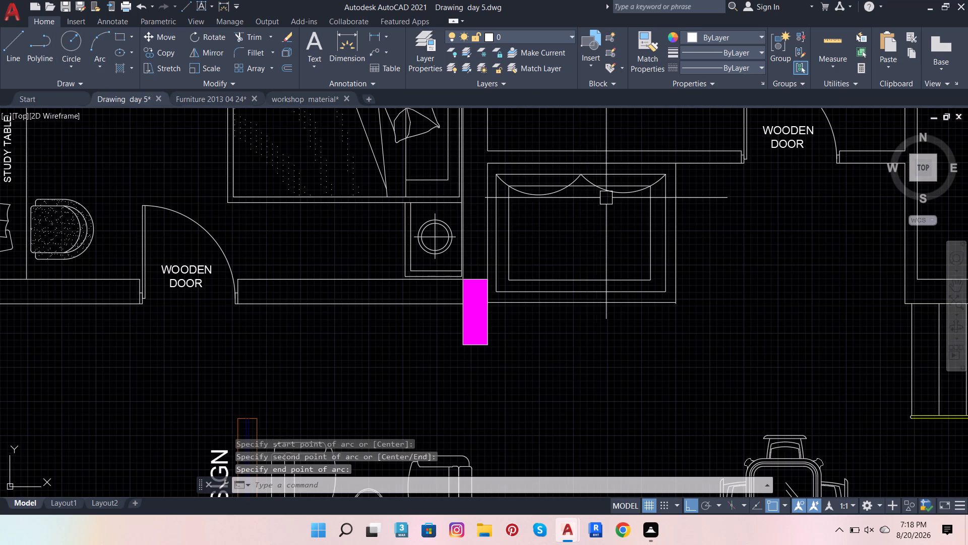
scroll(607, 198, "up", 2)
scroll(596, 195, "down", 1)
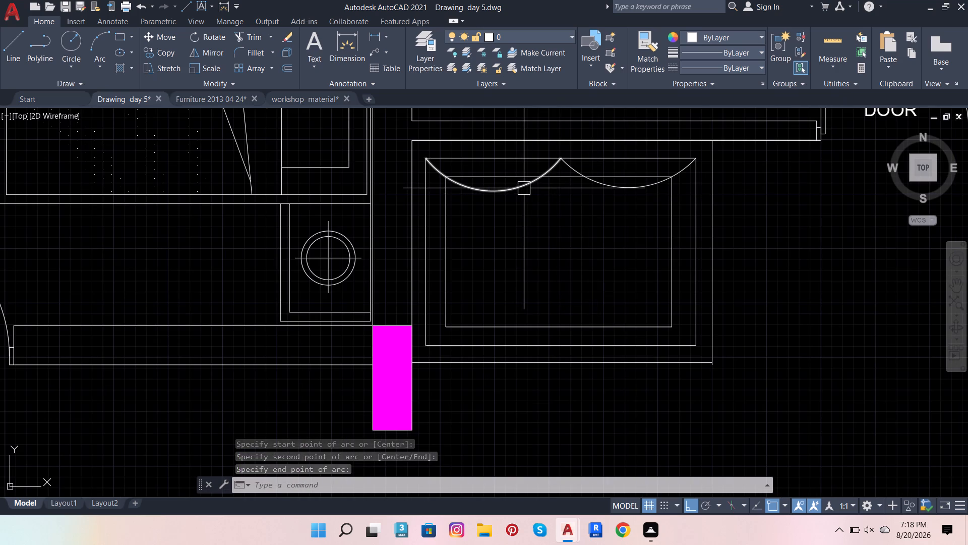
left_click(524, 188)
left_click(283, 70)
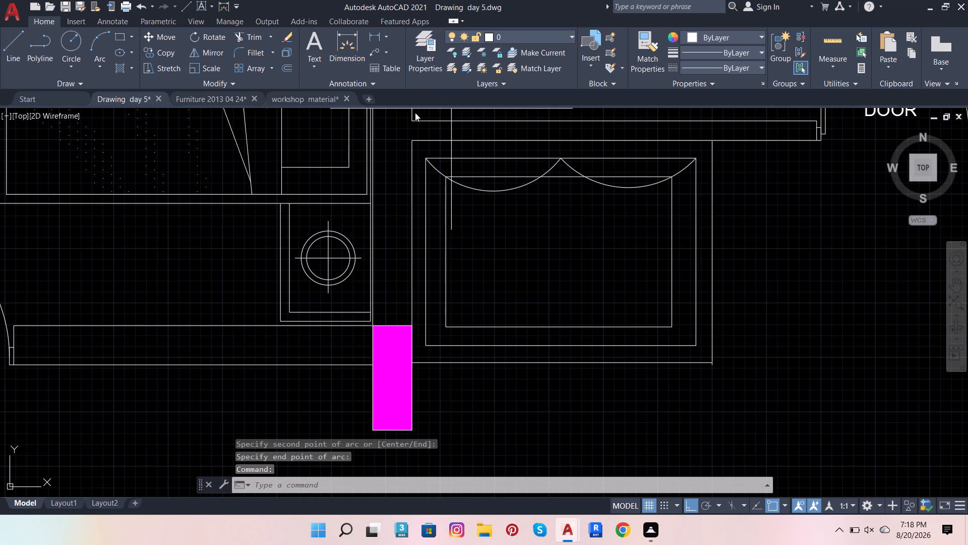
left_click(515, 193)
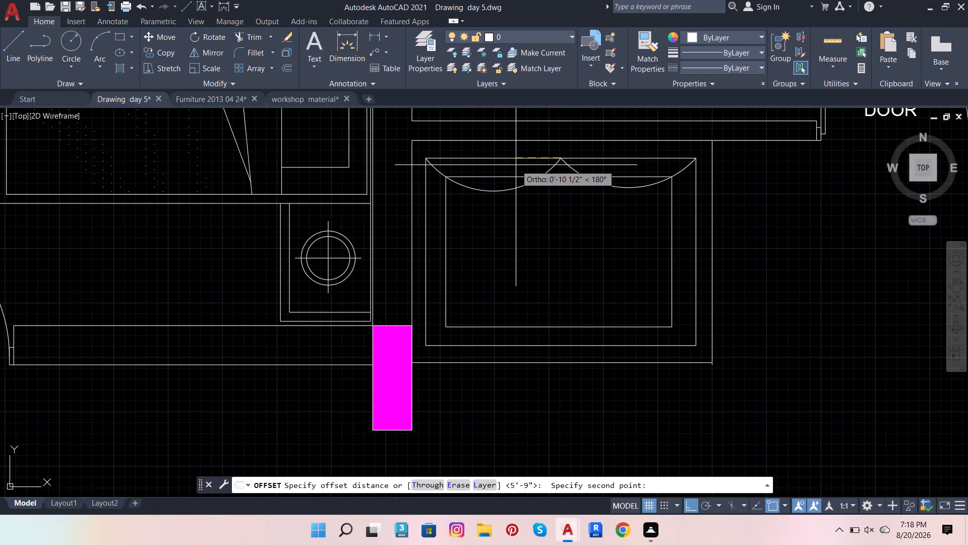
key("1")
key("Return")
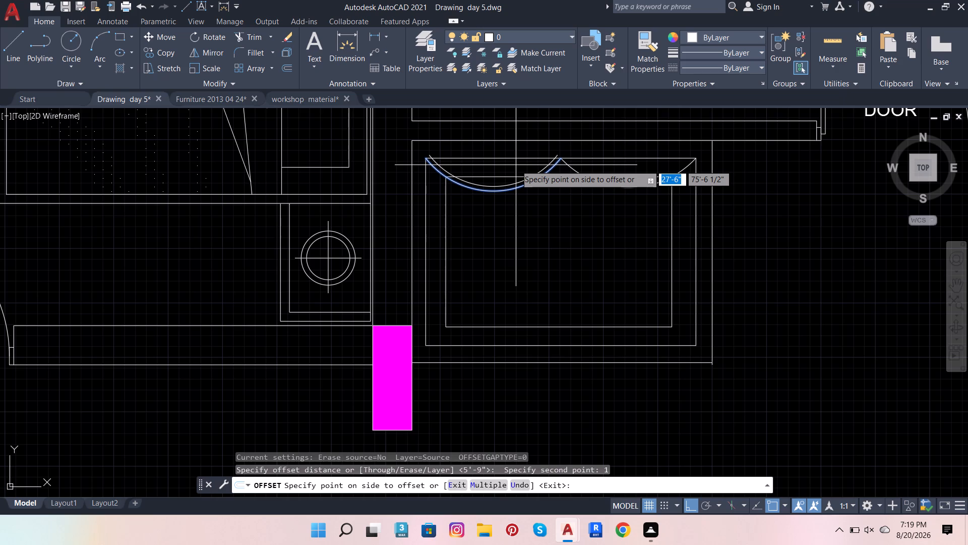
left_click(504, 133)
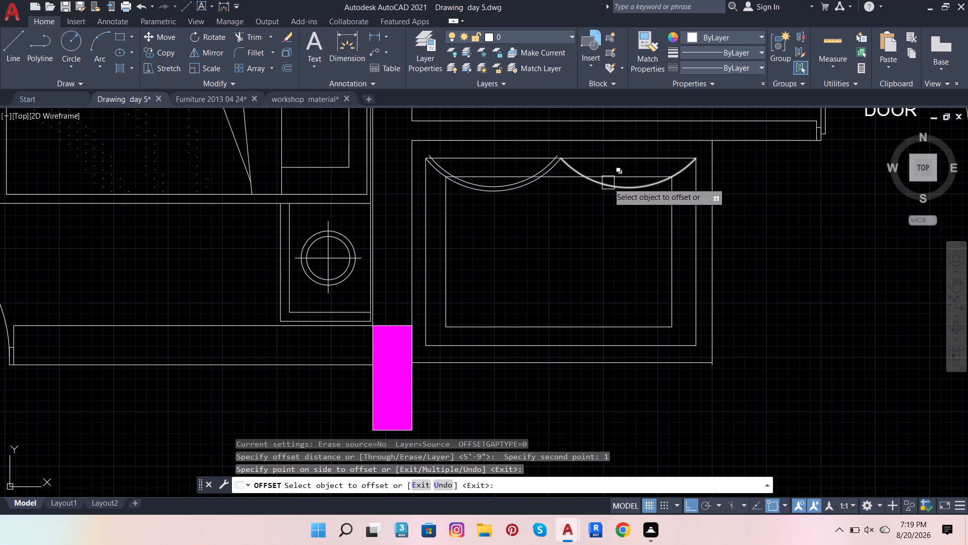
Offset the right arc 1" toward its lower, outer side.
left_click(616, 189)
left_click(627, 143)
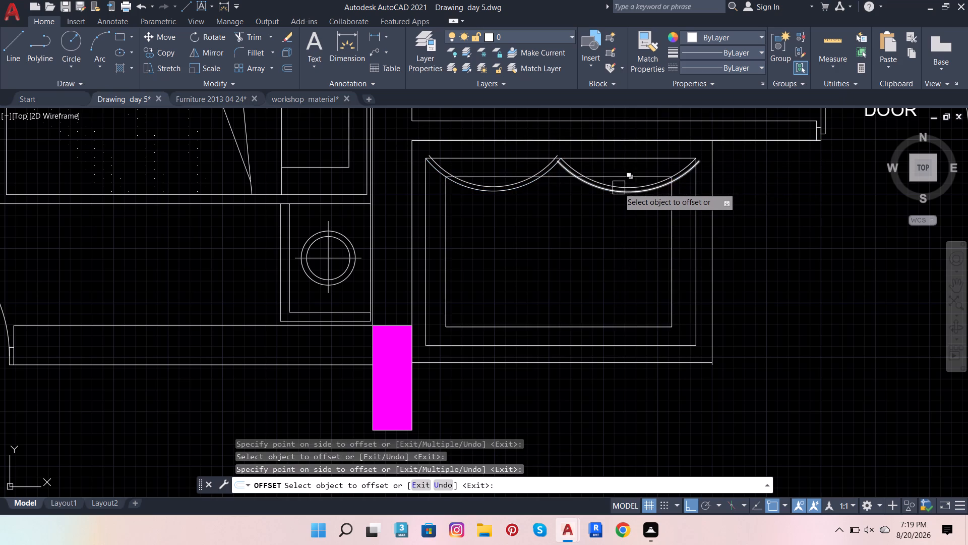
Offset the original right arc 1" toward its upper, concave side to match the left pair.
scroll(619, 188, "up", 3)
left_click(619, 186)
left_click(623, 142)
scroll(574, 228, "down", 1)
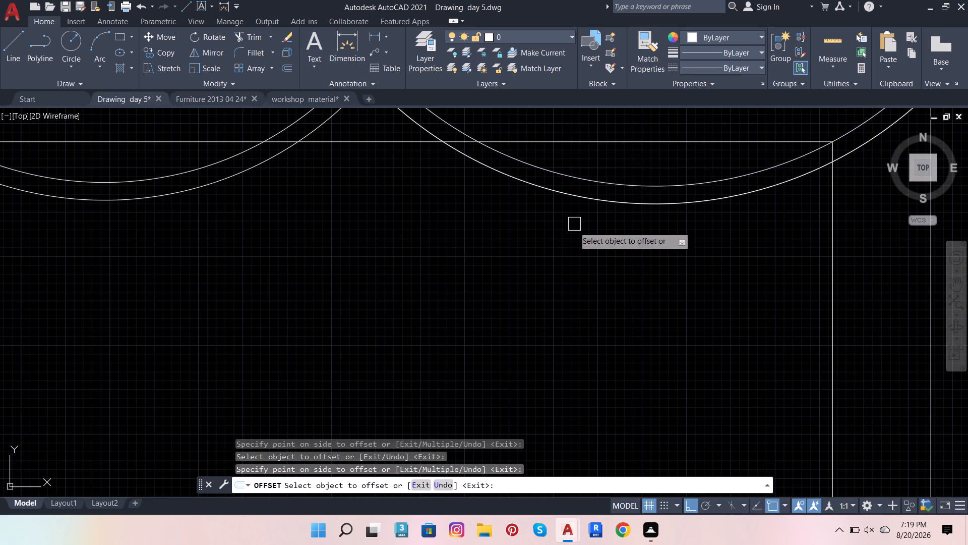
scroll(574, 228, "down", 1)
scroll(591, 206, "up", 1)
left_click(588, 212)
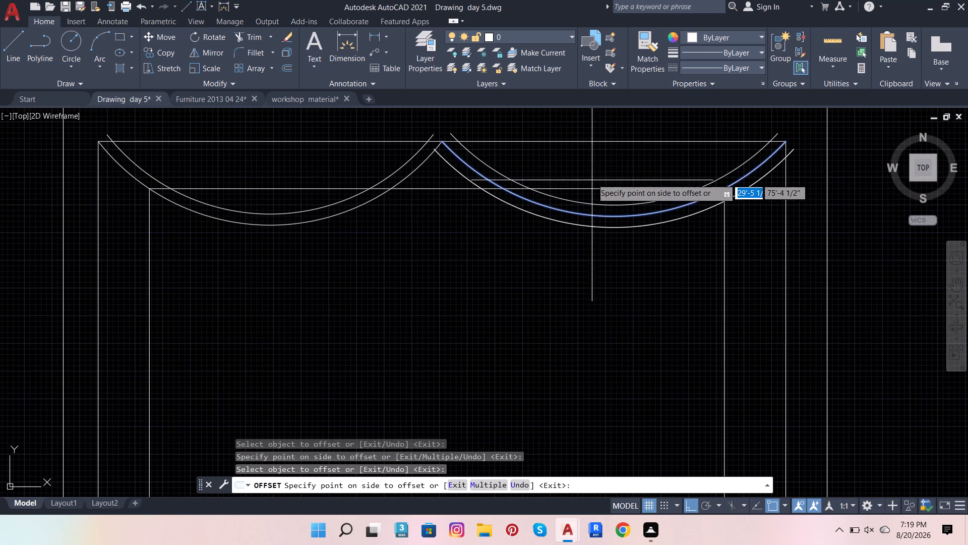
left_click(600, 165)
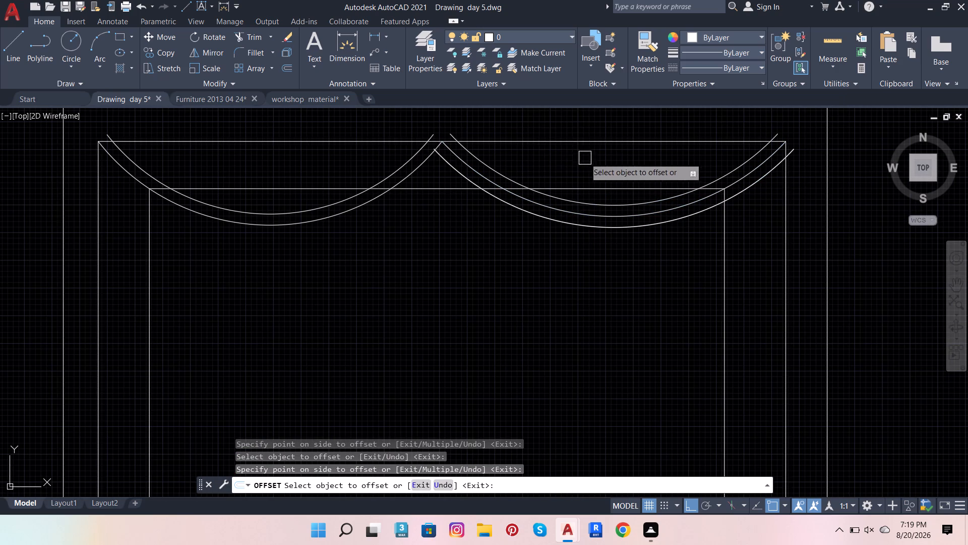
Trim the left end of the overlapping lowest right-hand arcs above the inner rectangle's top edge, including the stubs beside the central peak.
scroll(593, 169, "down", 1)
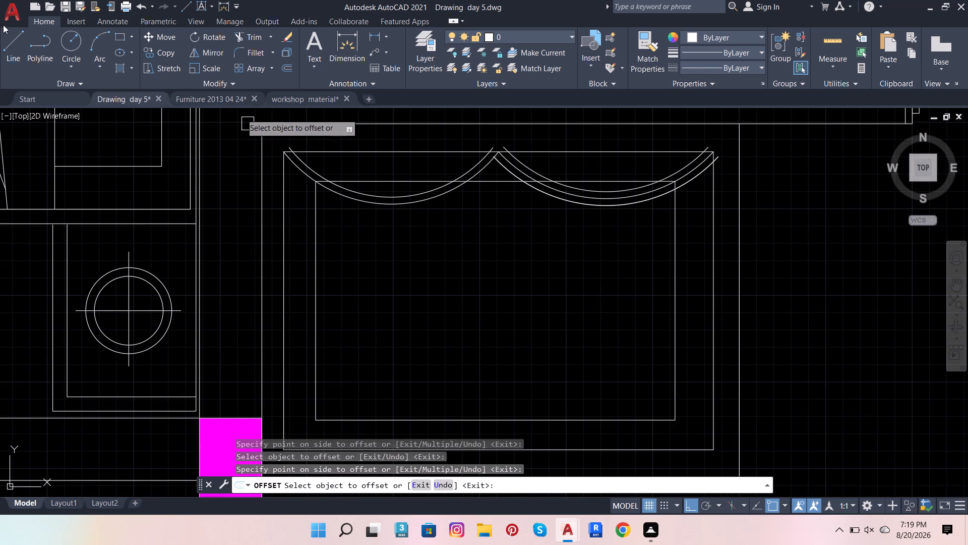
left_click(252, 40)
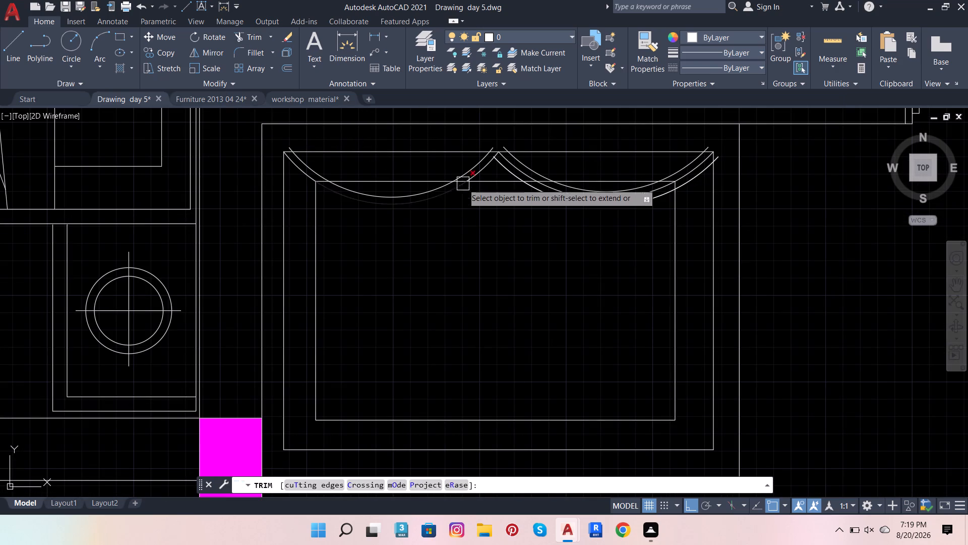
scroll(506, 167, "up", 3)
left_click(507, 175)
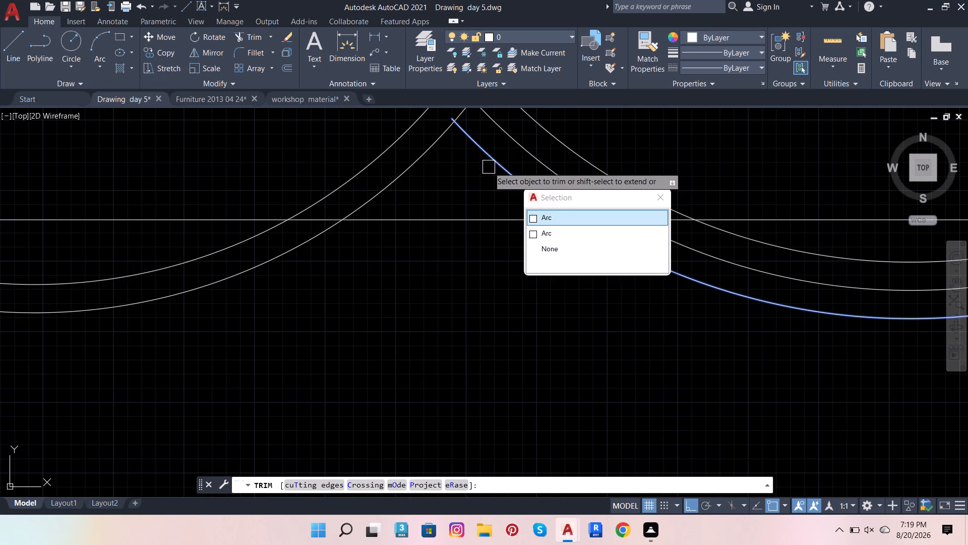
left_click(553, 219)
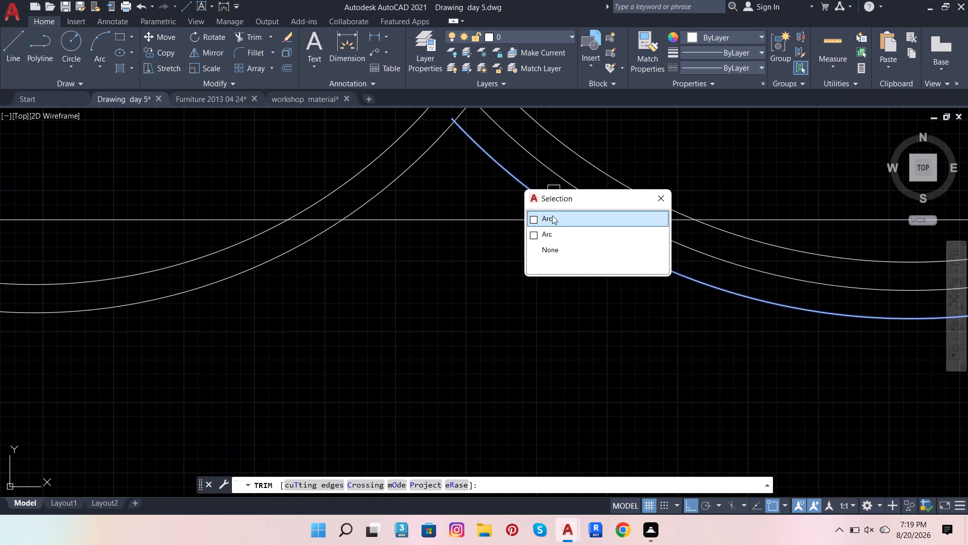
left_click(534, 222)
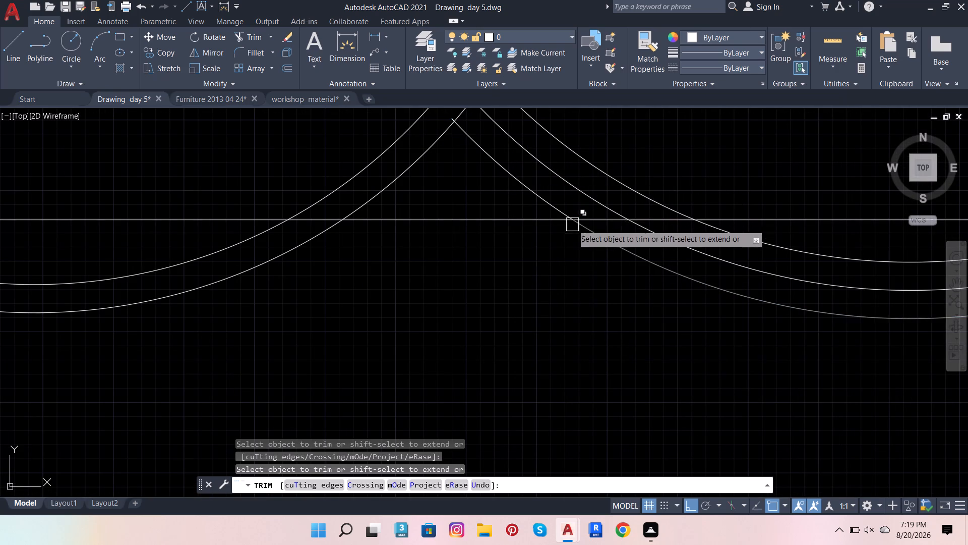
left_click(537, 202)
scroll(455, 121, "up", 4)
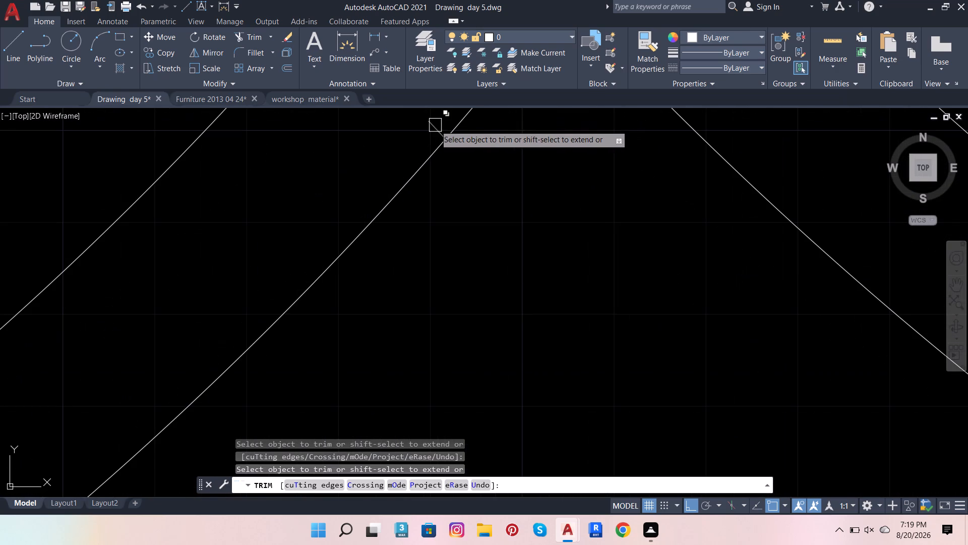
left_click(435, 126)
scroll(382, 186, "down", 3)
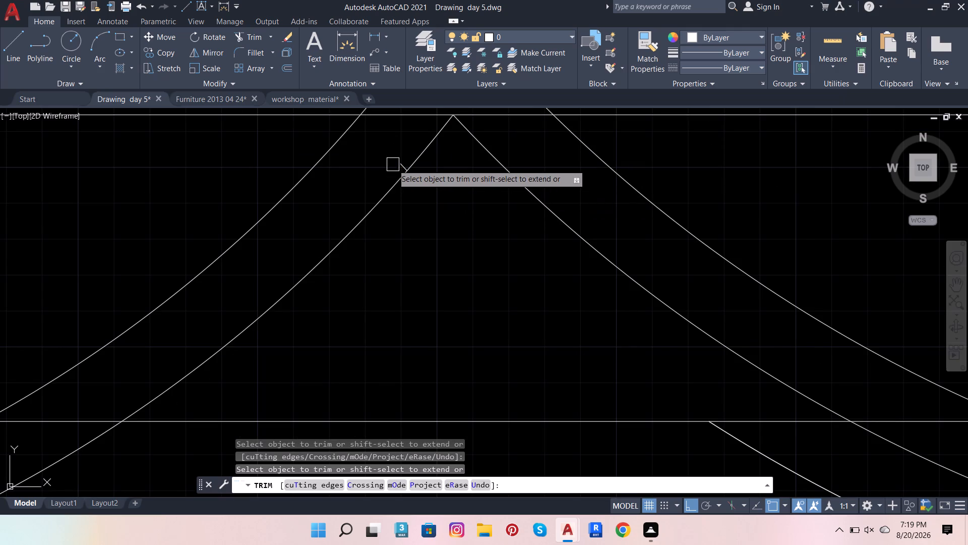
scroll(394, 165, "up", 2)
left_click(405, 163)
scroll(334, 175, "down", 5)
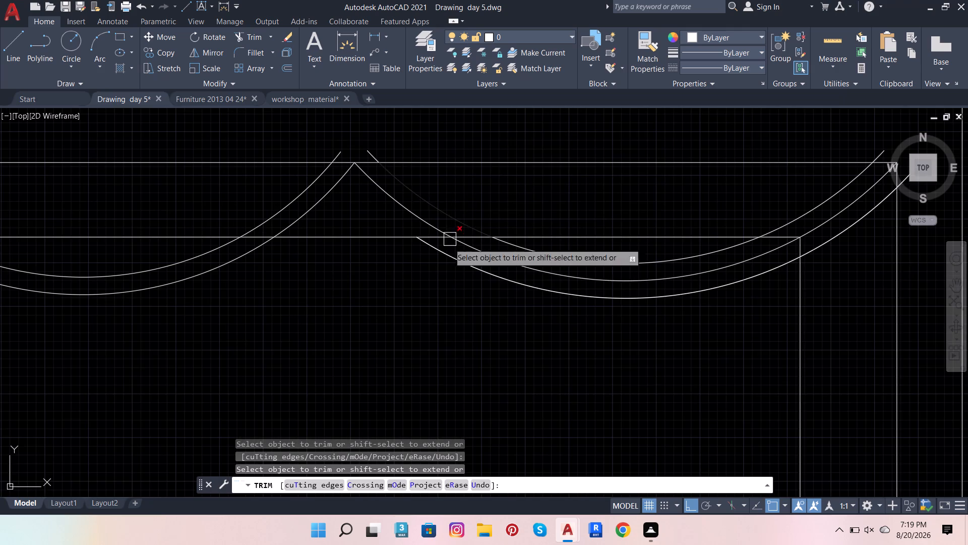
Trim the overlapping lowest right-hand arcs' remaining middle and right portions, from the inner rectangle's top edge to the outer rectangle's right side.
left_click(474, 273)
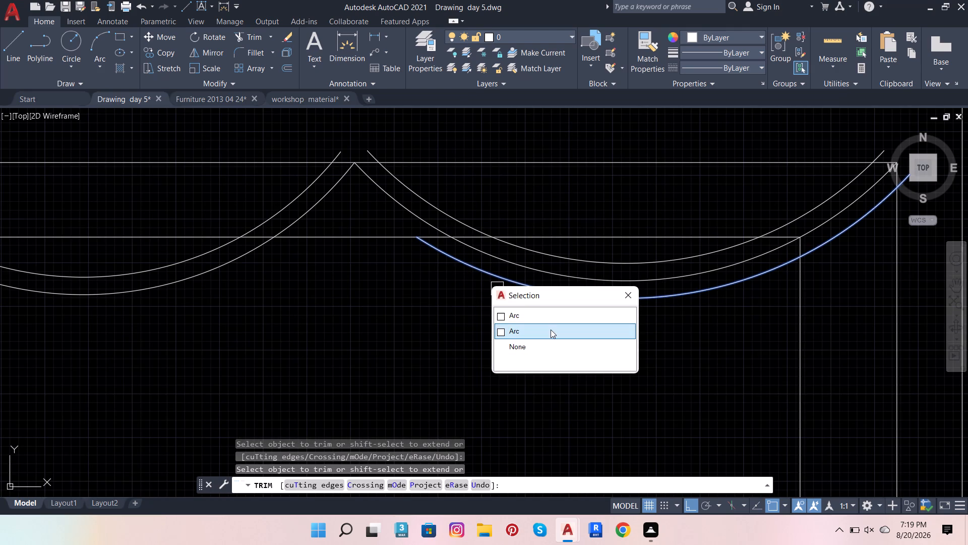
left_click(549, 327)
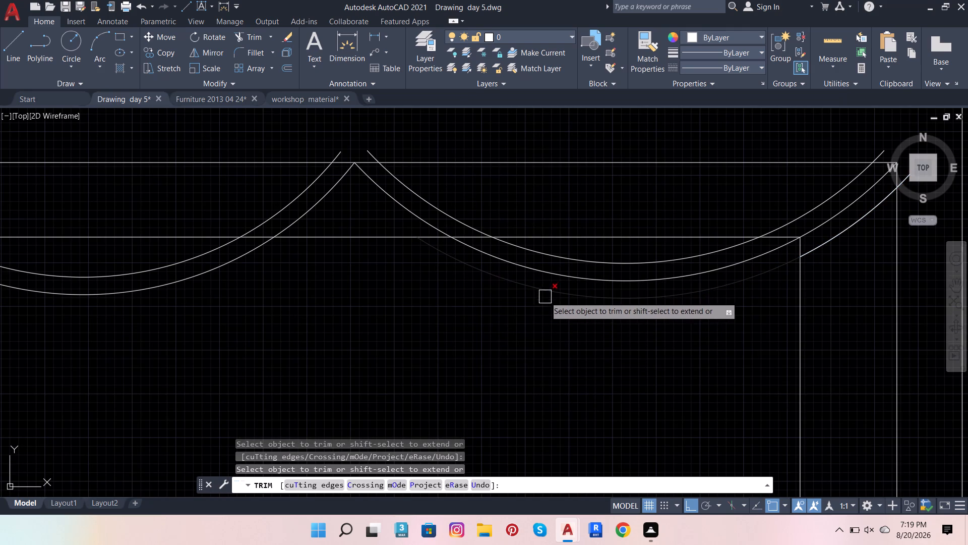
left_click(547, 295)
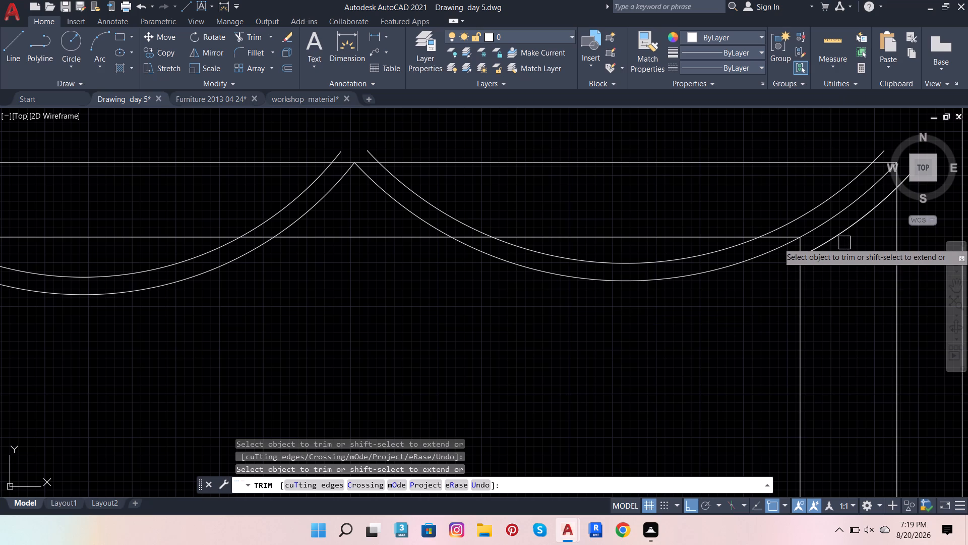
left_click(843, 241)
left_click(829, 295)
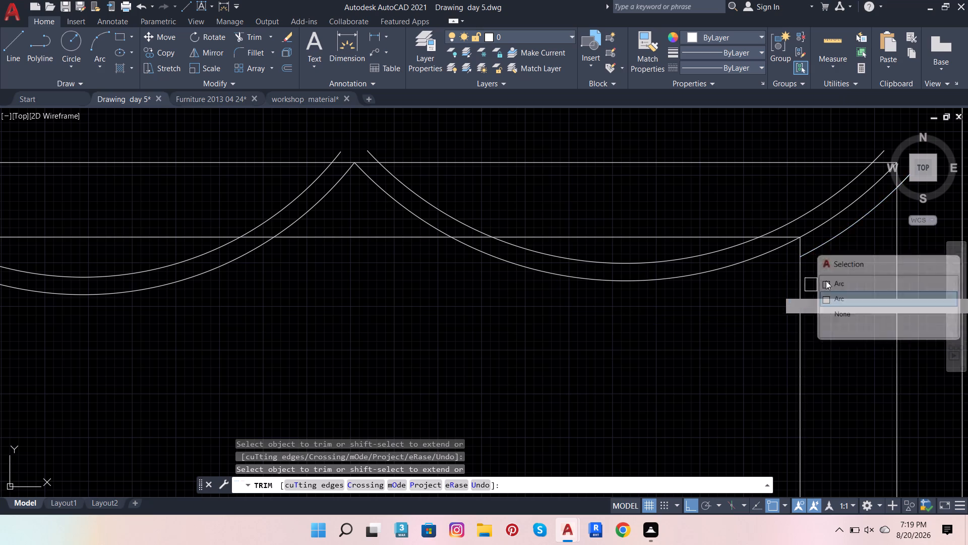
left_click(827, 245)
scroll(562, 358, "down", 2)
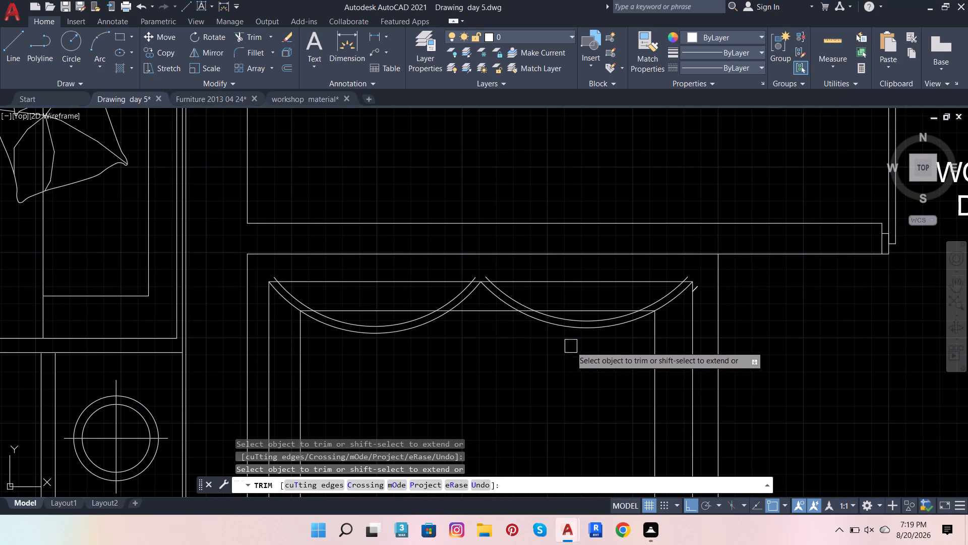
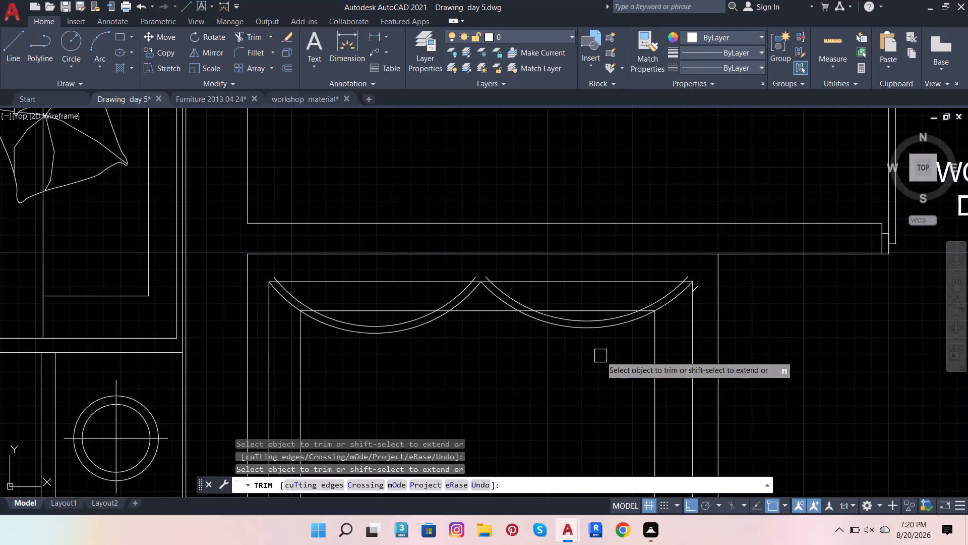
Trim the leftover arc stubs projecting past the outer rectangle's top edge and right side at its upper-right corner.
scroll(709, 288, "up", 3)
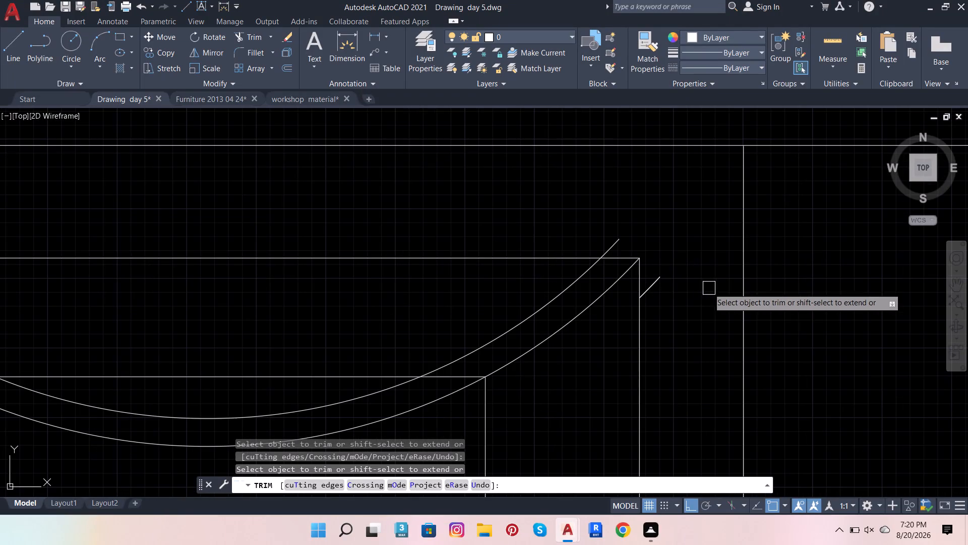
left_click(657, 287)
scroll(703, 261, "down", 1)
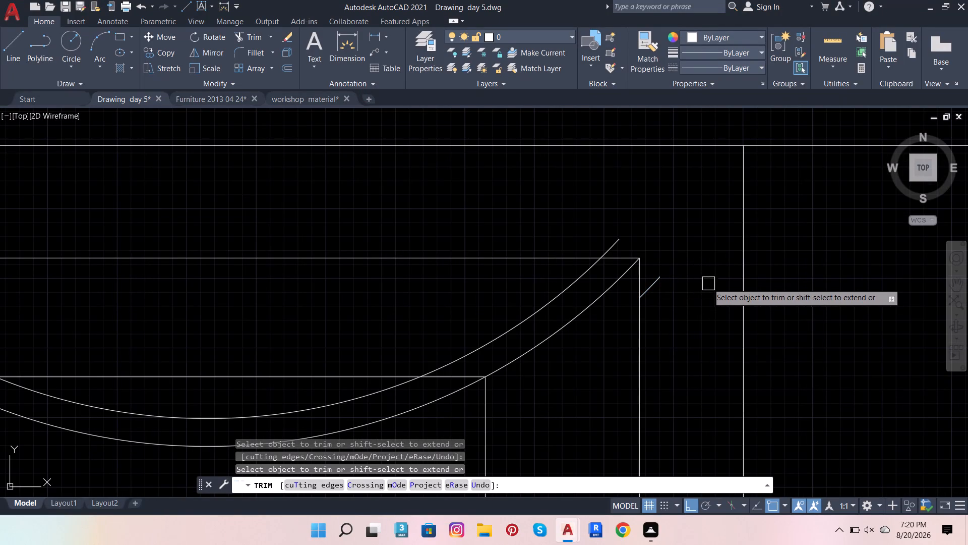
left_click(661, 280)
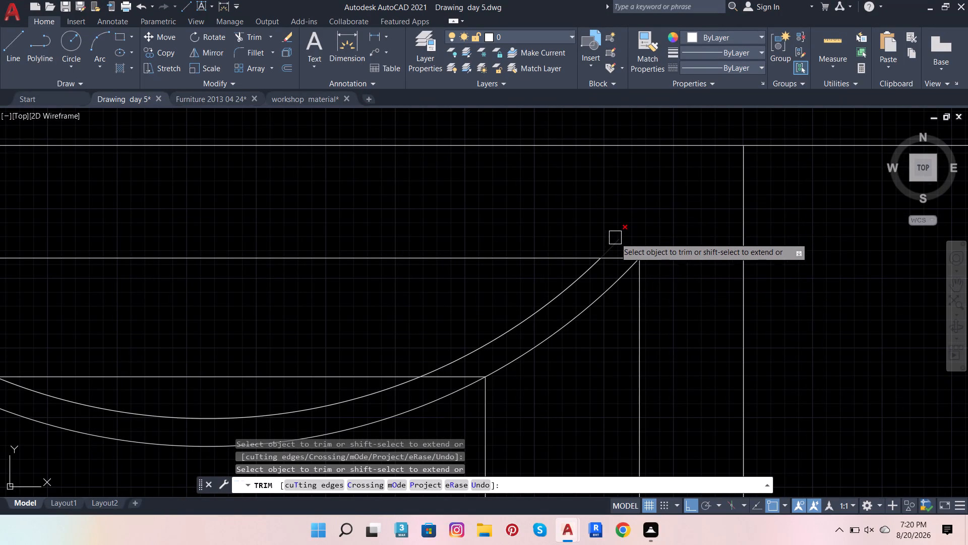
left_click_drag(615, 238, 621, 236)
scroll(679, 213, "down", 1)
Trim the inner rectangle's top edge under and between the right-hand double arcs and across the gap to the left-hand pair.
left_click(447, 312)
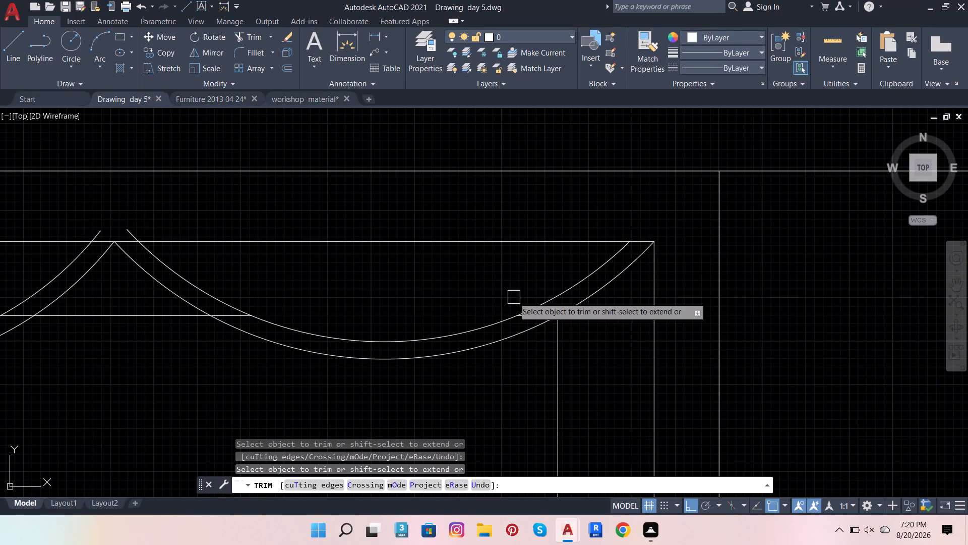
scroll(534, 310, "up", 1)
left_click(546, 318)
scroll(663, 290, "down", 2)
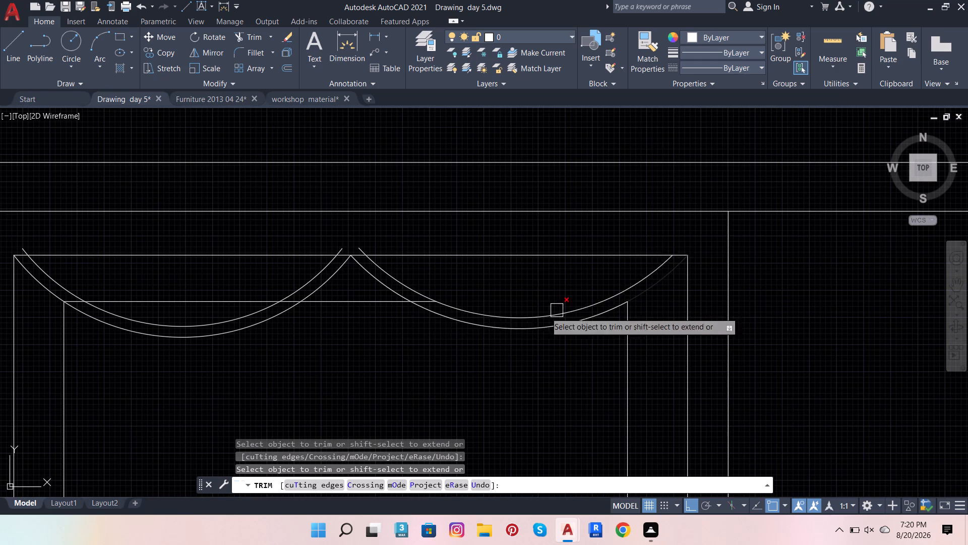
scroll(377, 312, "up", 1)
left_click(378, 300)
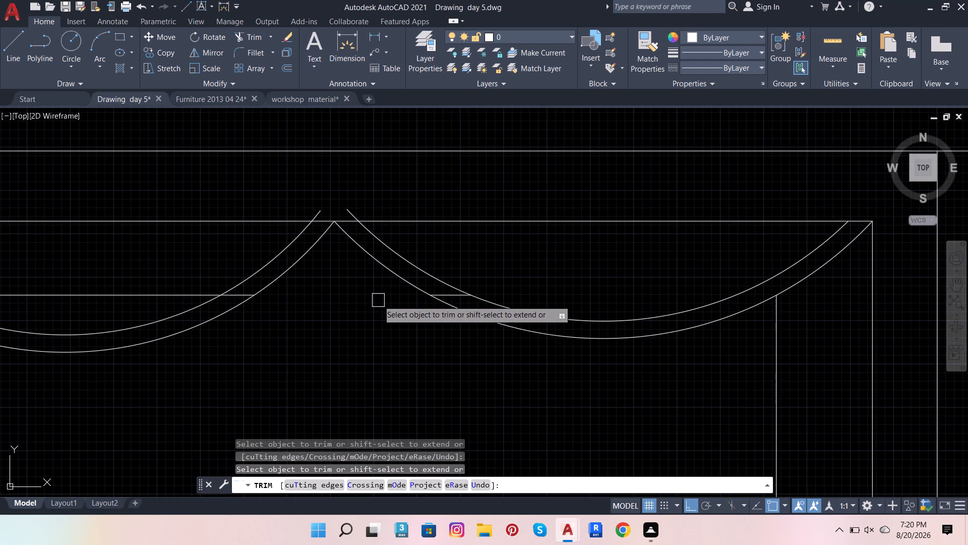
scroll(449, 291, "up", 3)
left_click(449, 308)
scroll(664, 269, "down", 3)
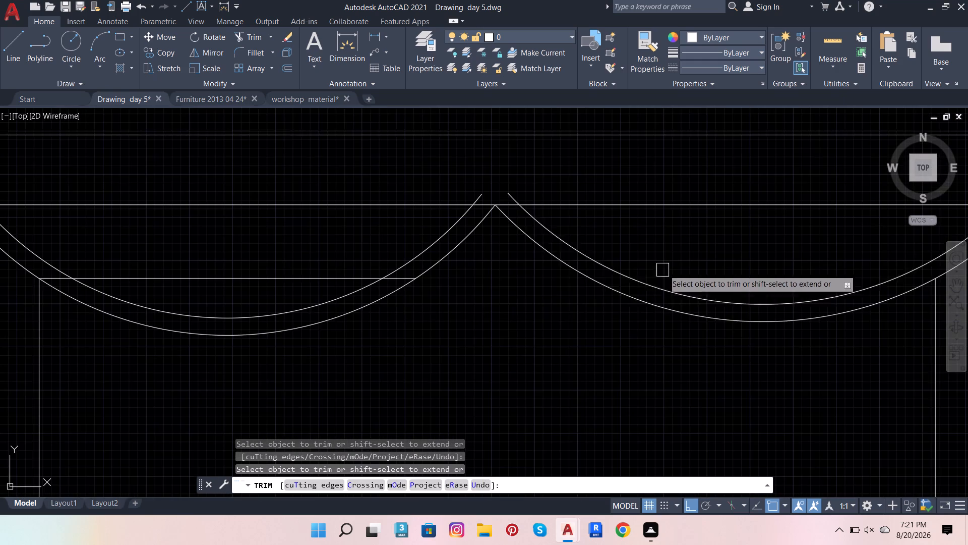
Trim the inner top edge between the left pair's right-hand ends, plus both arc stubs above the outer rectangle at the central peak.
scroll(374, 295, "up", 1)
left_click(414, 268)
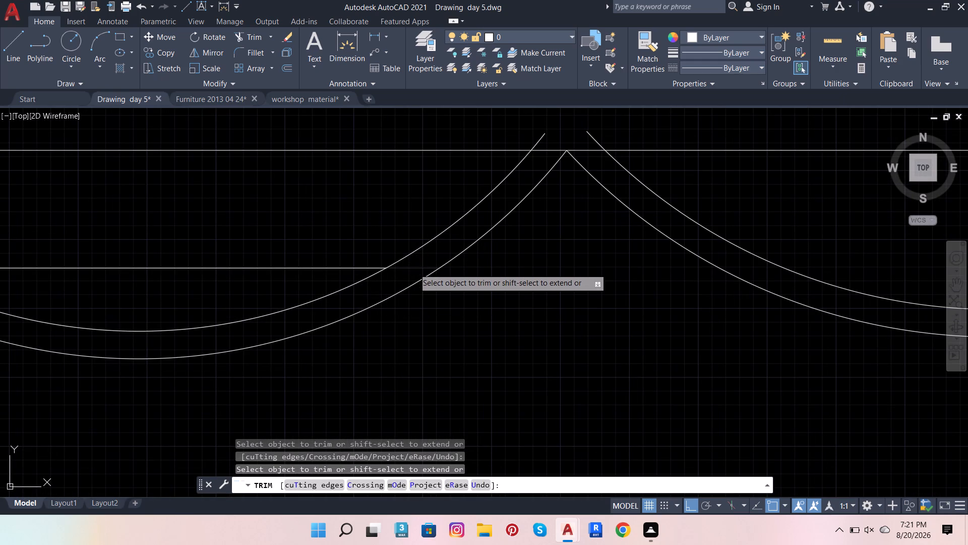
left_click(532, 137)
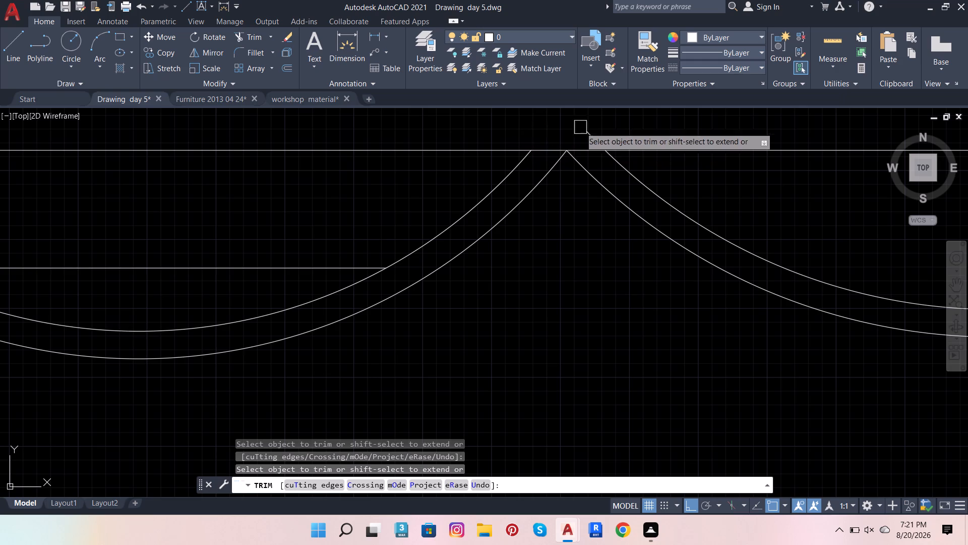
left_click(598, 137)
Trim the rest of the inner rectangle's top edge under the left-hand arcs, including the short piece between their left ends.
left_click(318, 268)
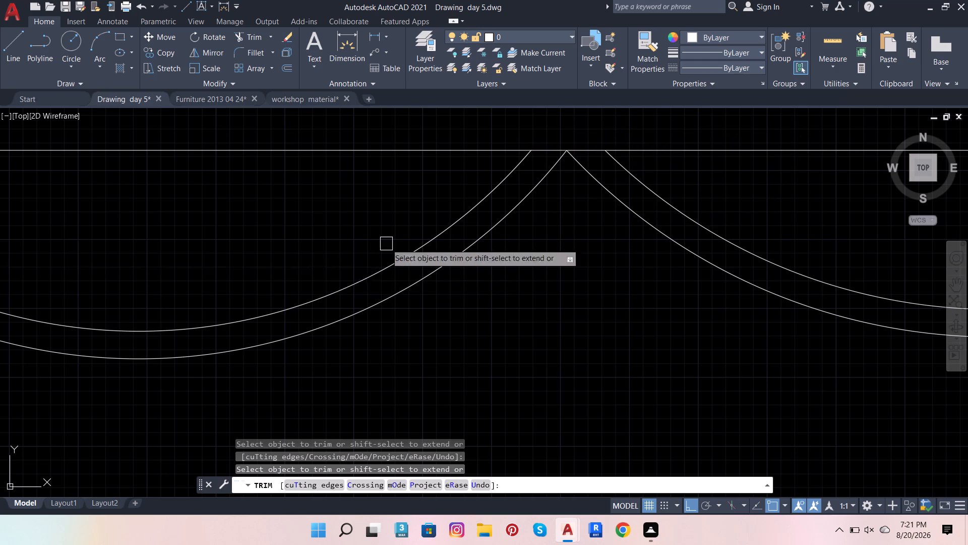
scroll(619, 210, "down", 4)
scroll(482, 232, "up", 1)
scroll(527, 212, "up", 3)
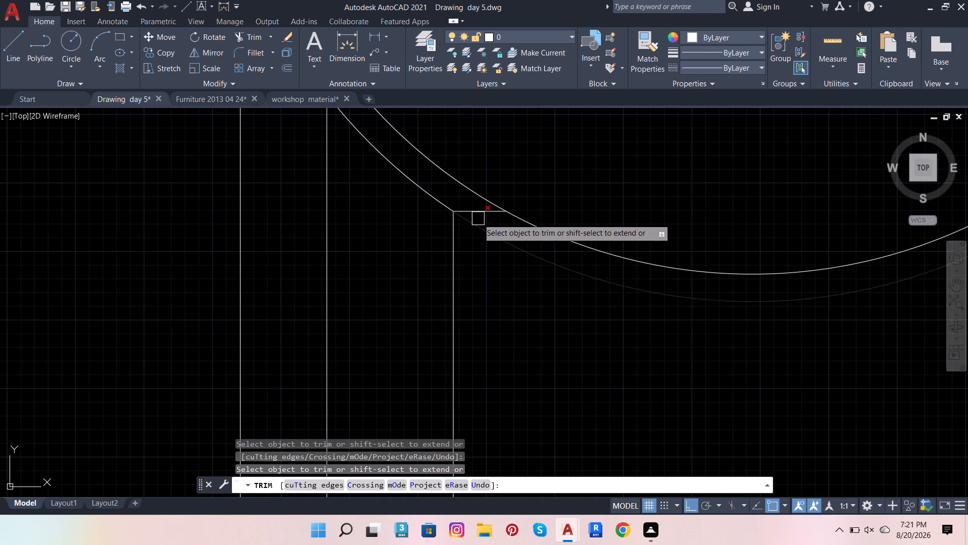
left_click(477, 213)
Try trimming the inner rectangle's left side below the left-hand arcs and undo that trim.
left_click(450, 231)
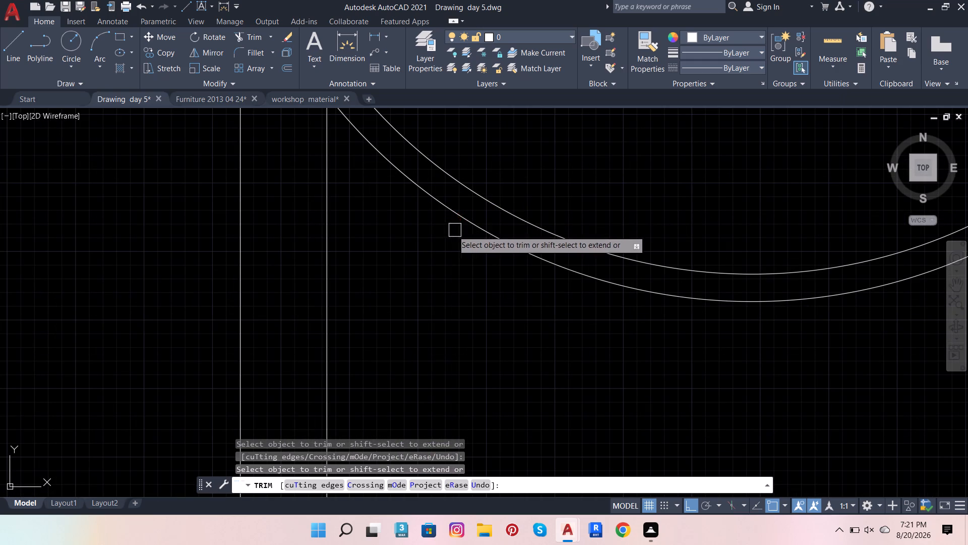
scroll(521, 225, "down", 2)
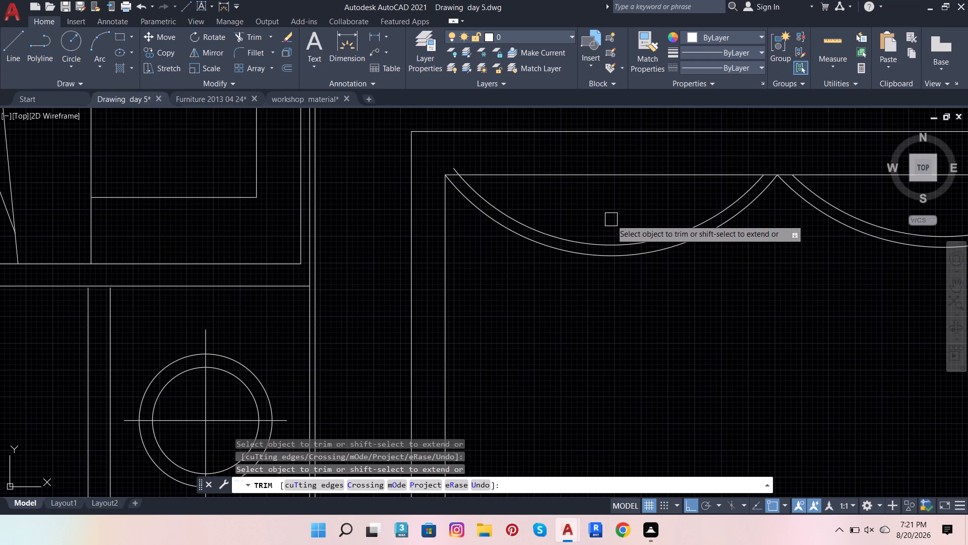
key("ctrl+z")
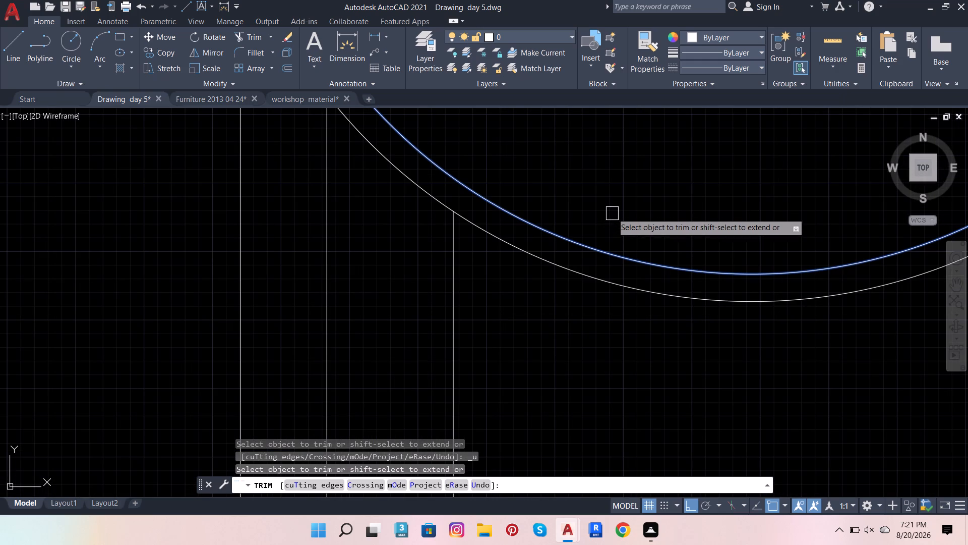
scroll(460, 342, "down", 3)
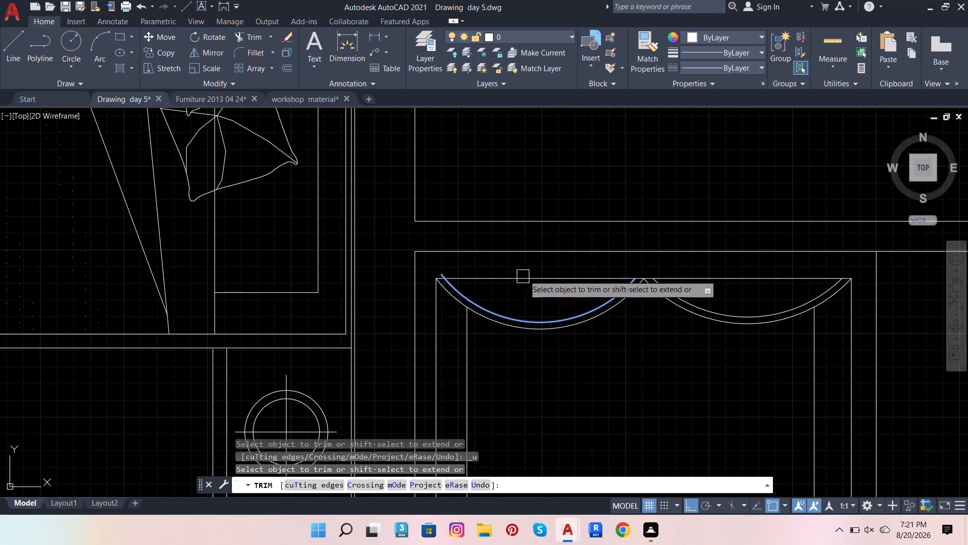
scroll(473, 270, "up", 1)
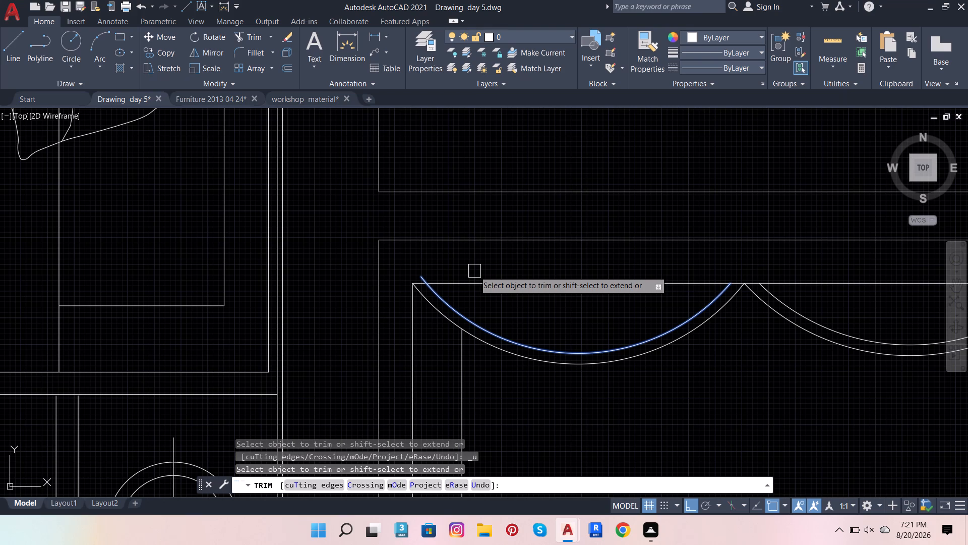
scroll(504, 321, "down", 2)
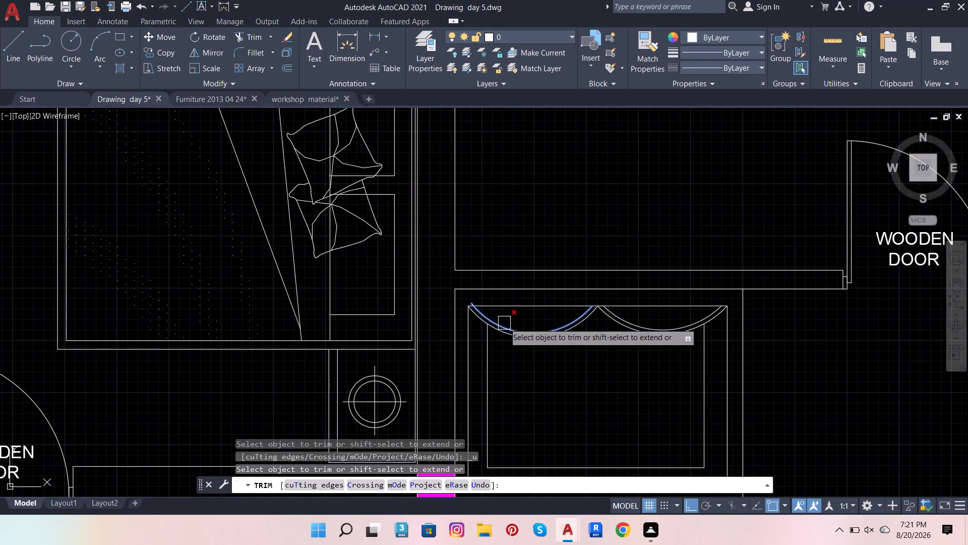
Draw an arc from the outer rectangle's lower-left corner through the inner rectangle's lower-left corner to its bottom edge's midpoint.
left_click(103, 40)
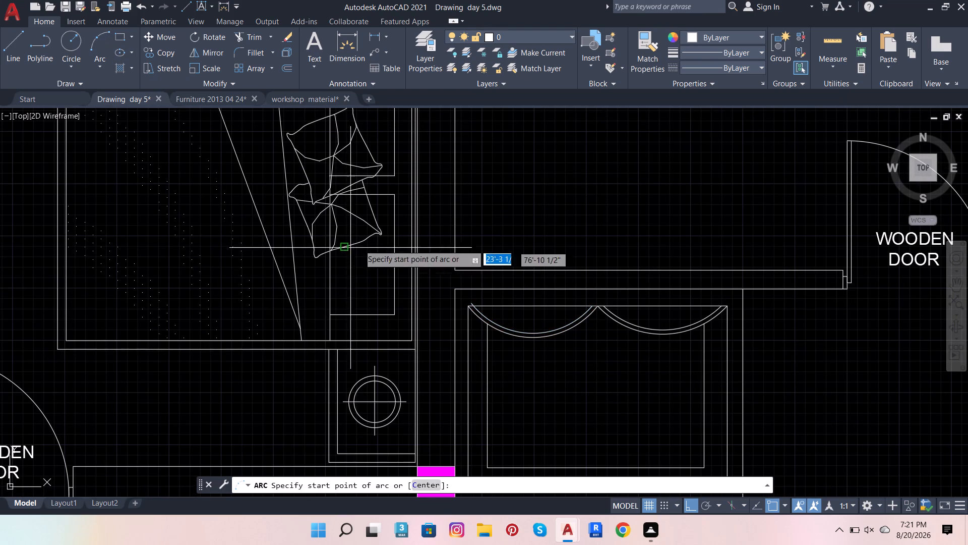
scroll(398, 238, "down", 2)
scroll(431, 317, "up", 2)
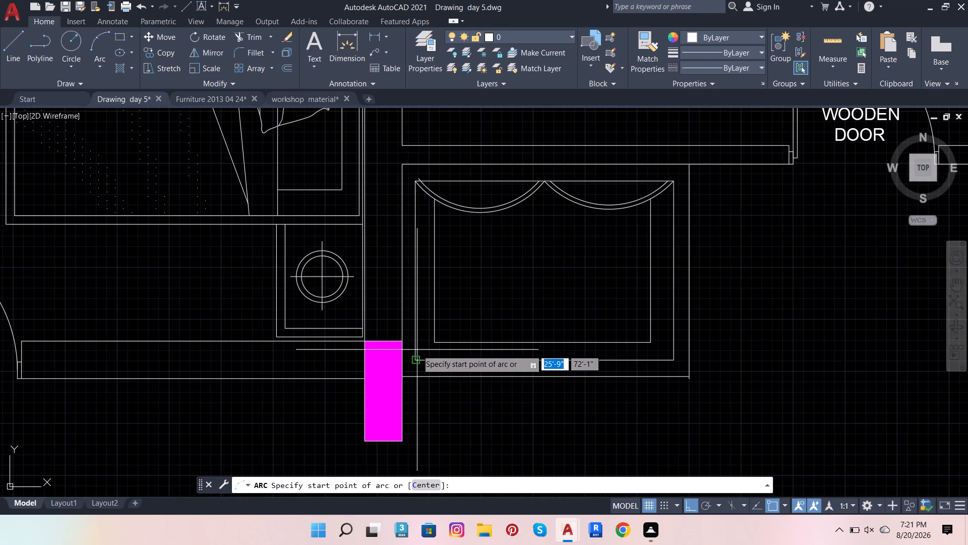
left_click(416, 357)
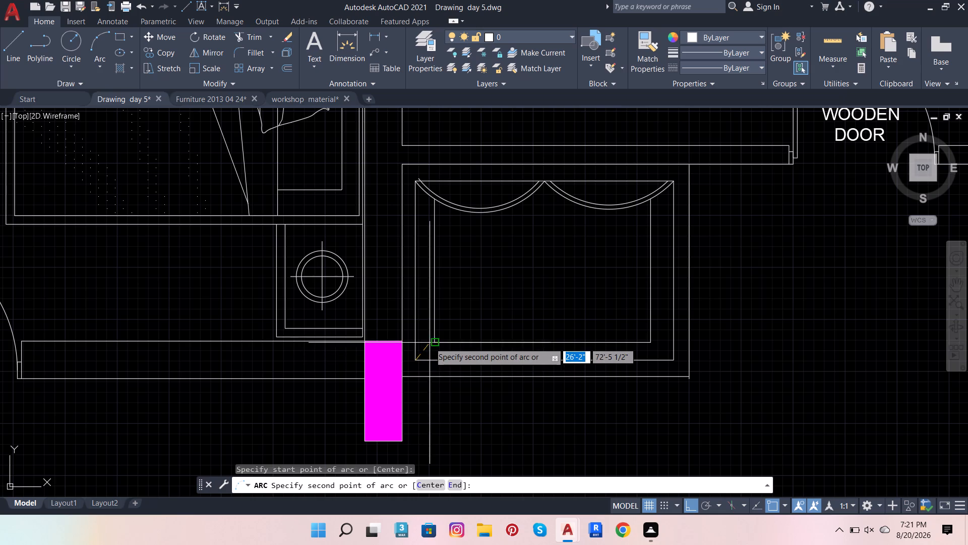
left_click(433, 342)
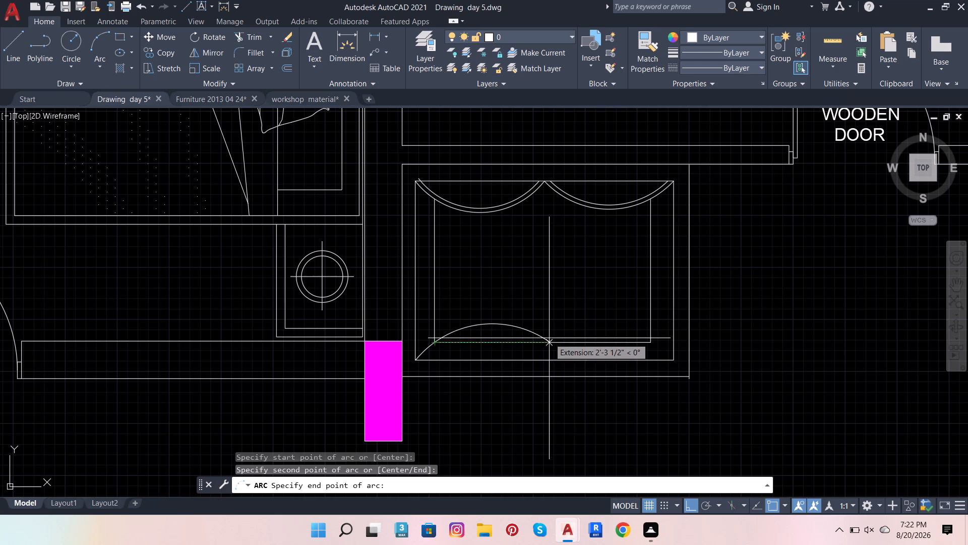
right_click(551, 341, "shift")
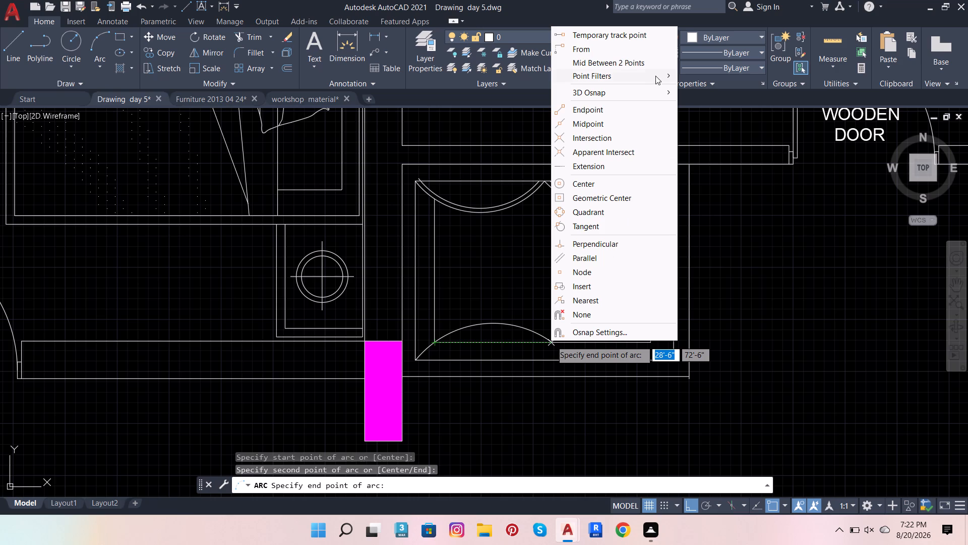
left_click(633, 123)
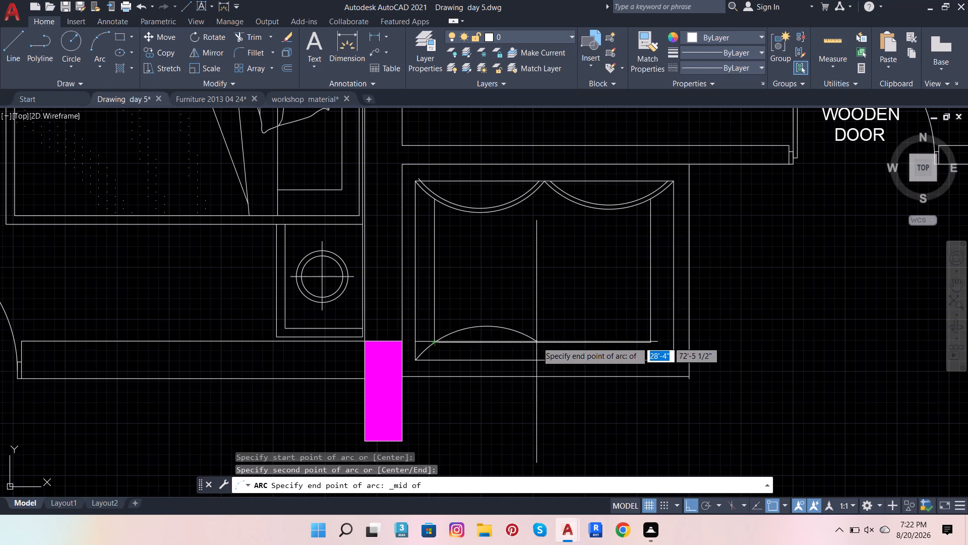
left_click(546, 342)
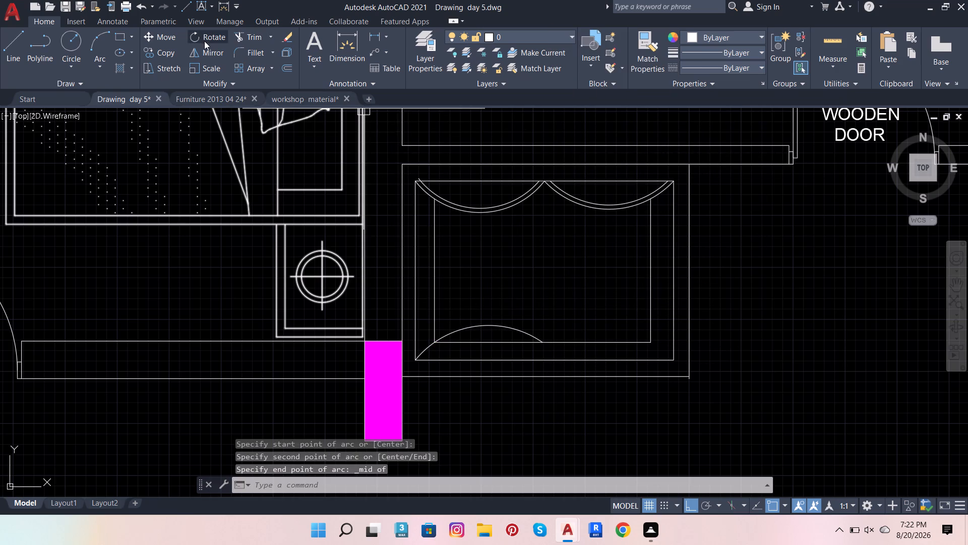
Draw a matching arc from the outer rectangle's lower-right corner through the inner rectangle's lower-right corner to the first arc's end.
left_click(104, 36)
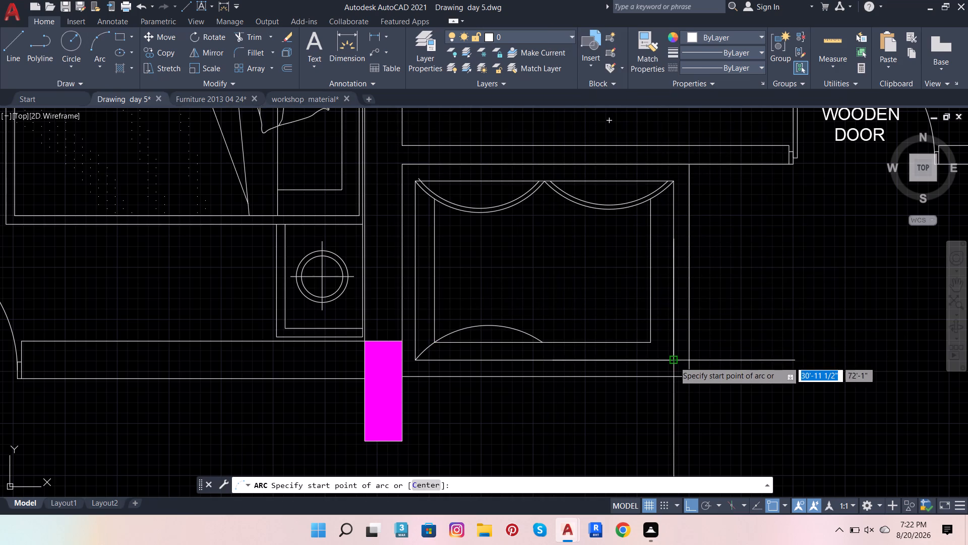
left_click(674, 359)
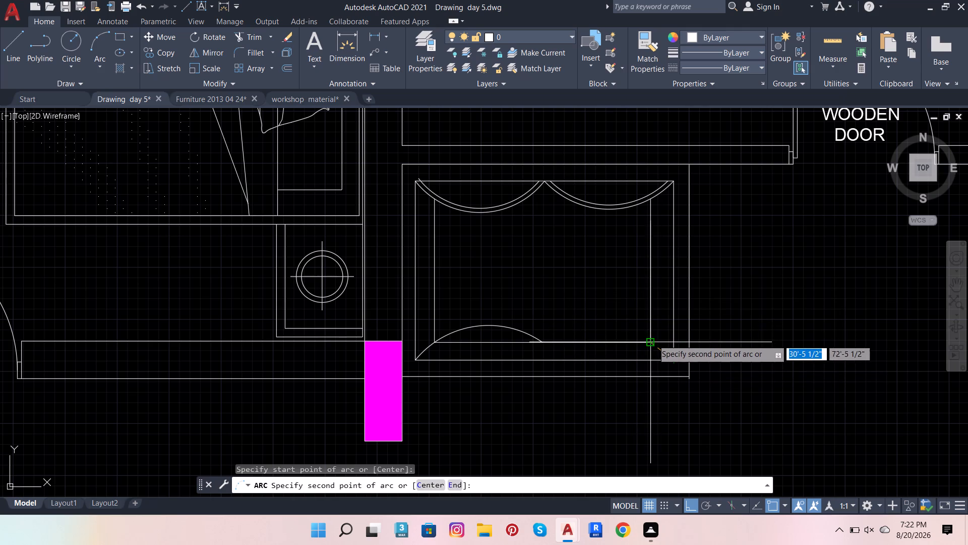
left_click(653, 340)
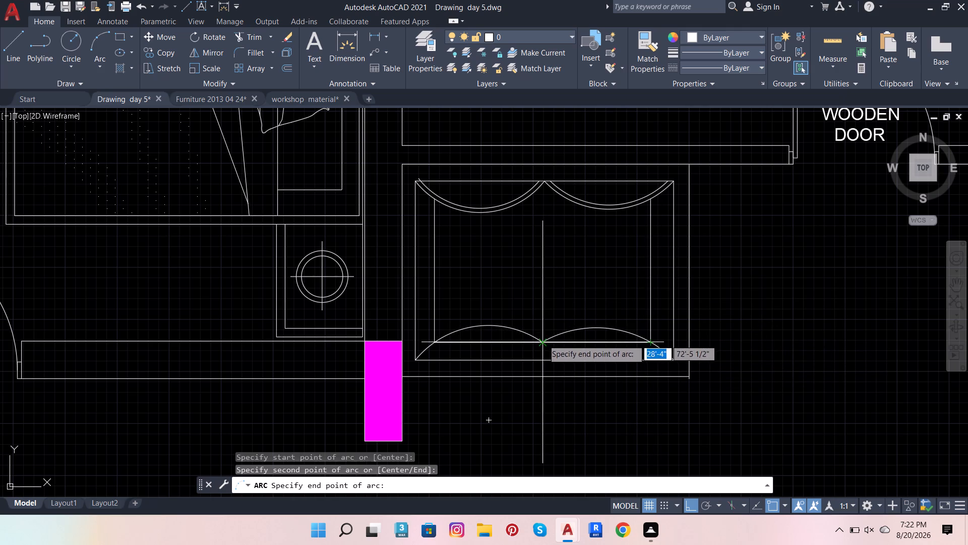
left_click(543, 340)
key("Escape")
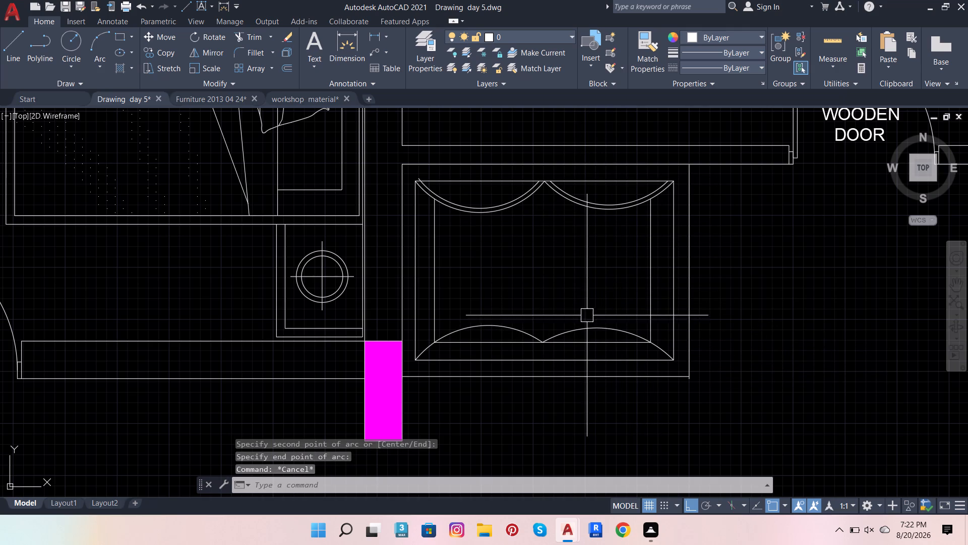
Offset the bottom right-hand arc 1" toward its lower, concave side.
scroll(588, 336, "up", 1)
left_click(578, 328)
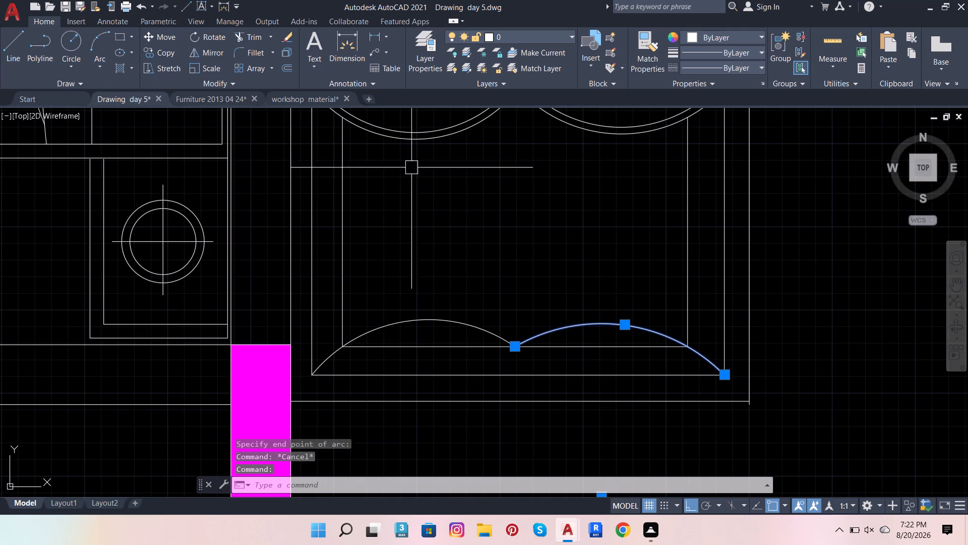
left_click(282, 67)
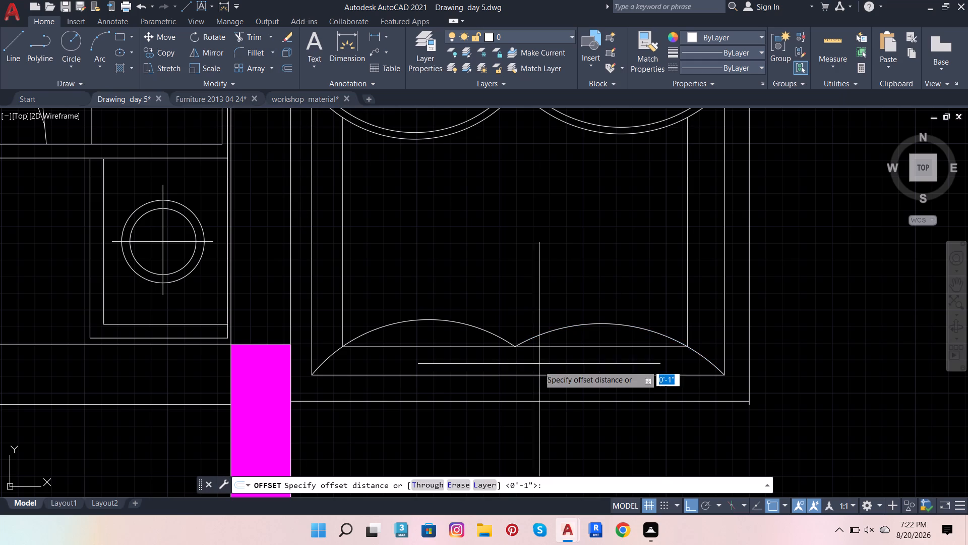
left_click(516, 349)
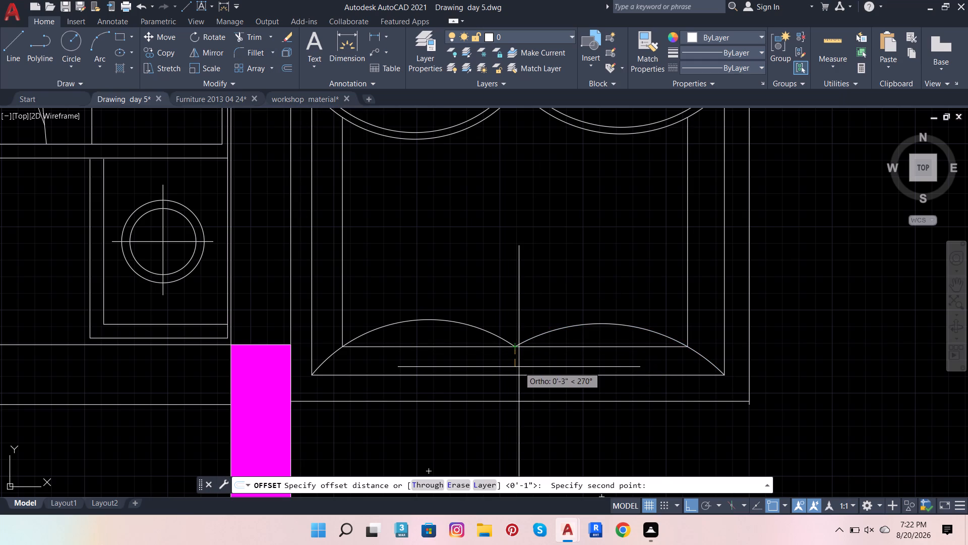
key("1")
key("Return")
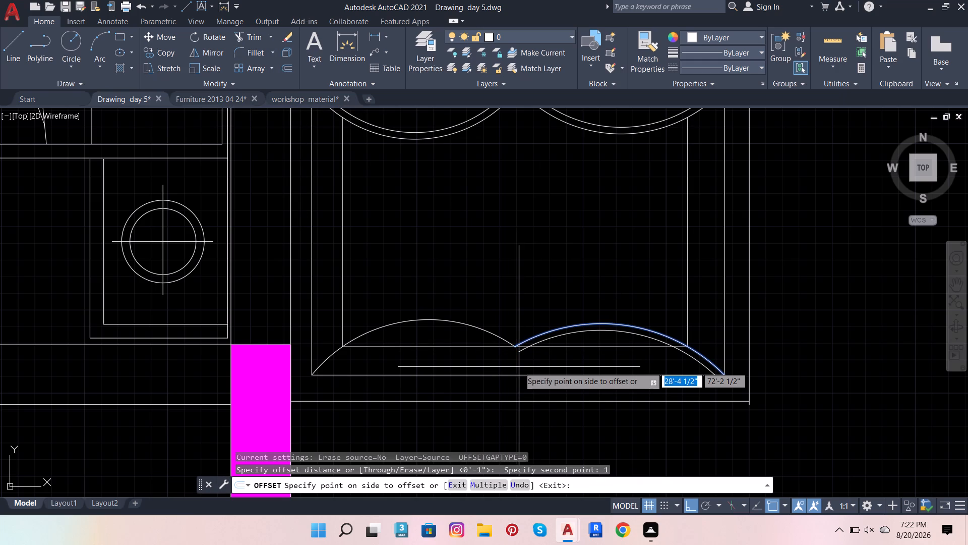
left_click(519, 367)
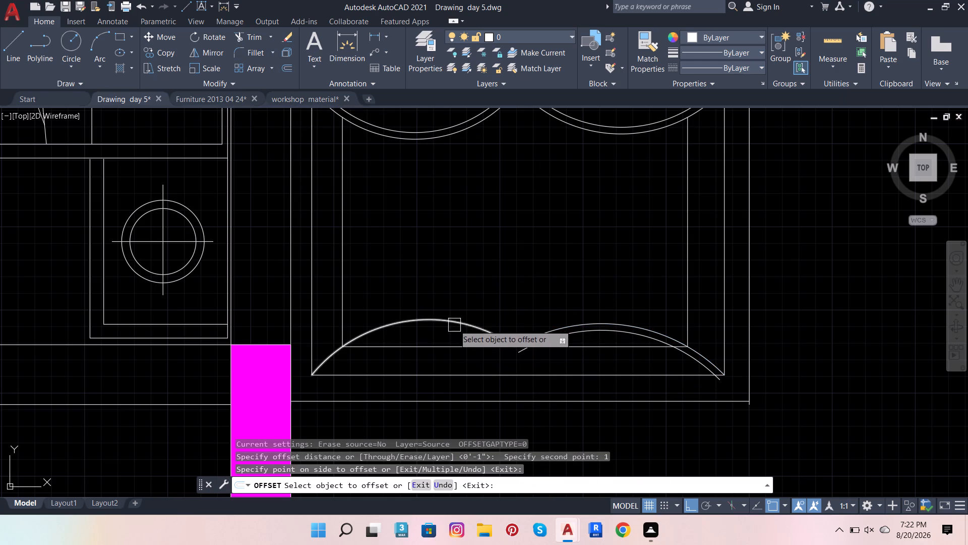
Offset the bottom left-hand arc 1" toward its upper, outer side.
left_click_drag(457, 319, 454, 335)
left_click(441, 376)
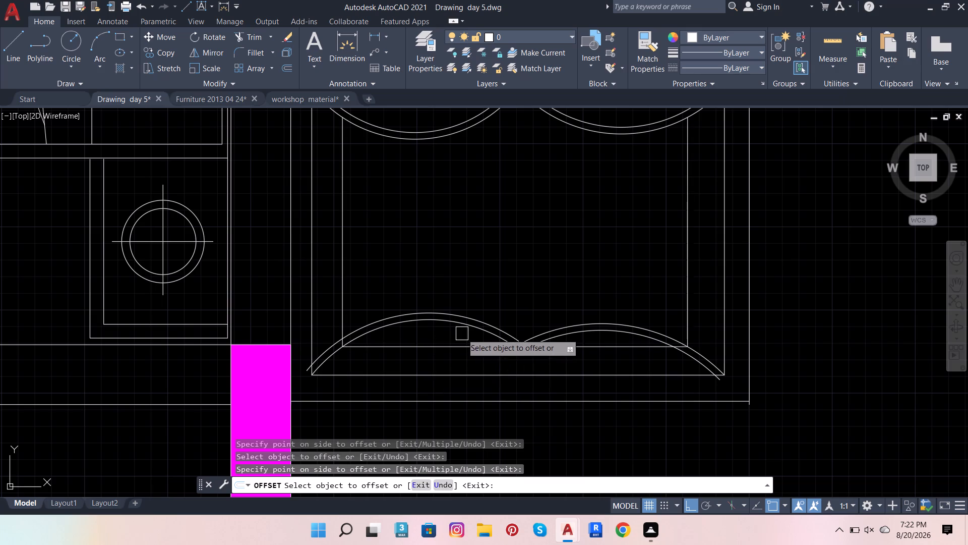
Offset the original bottom left-hand arc 1" toward its lower, concave side to match the right pair.
scroll(463, 333, "up", 2)
left_click_drag(468, 314, 460, 377)
left_click(453, 412)
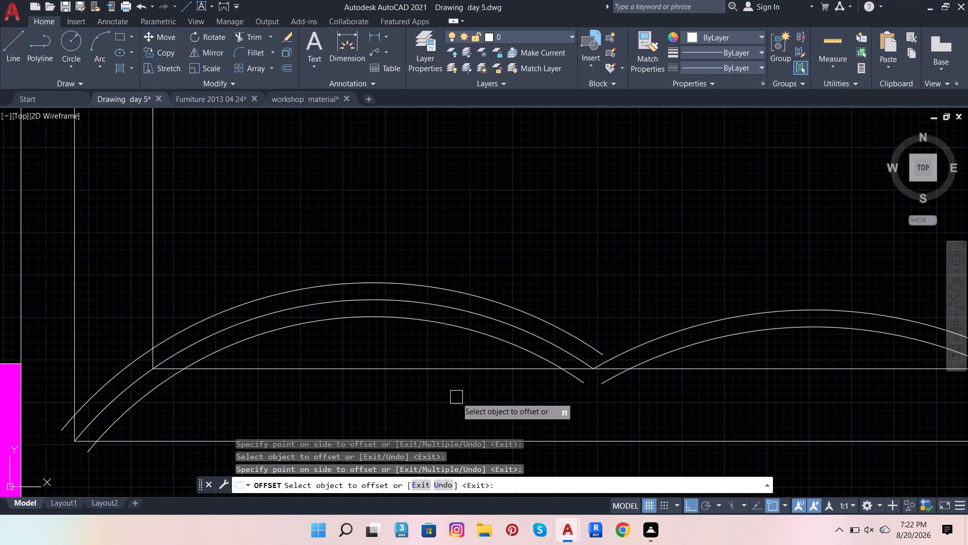
key("Escape")
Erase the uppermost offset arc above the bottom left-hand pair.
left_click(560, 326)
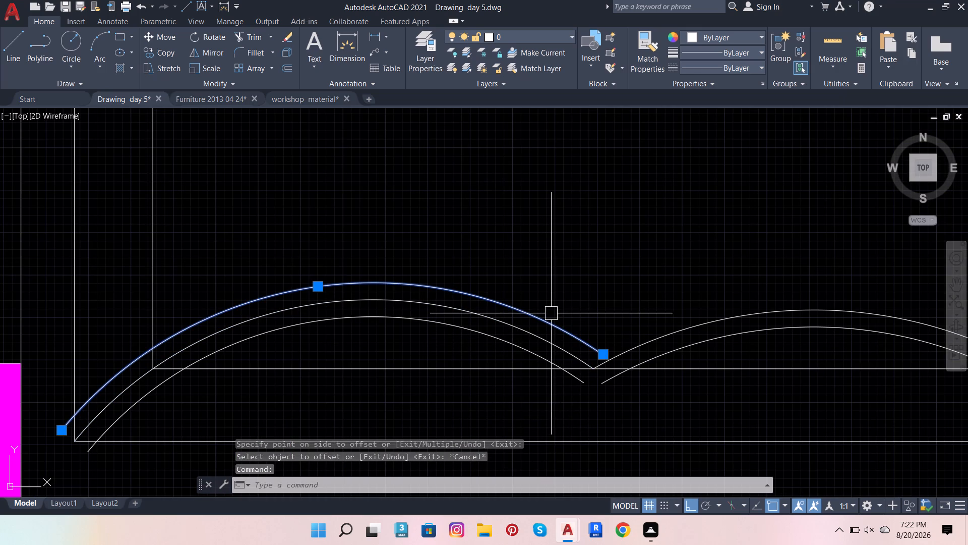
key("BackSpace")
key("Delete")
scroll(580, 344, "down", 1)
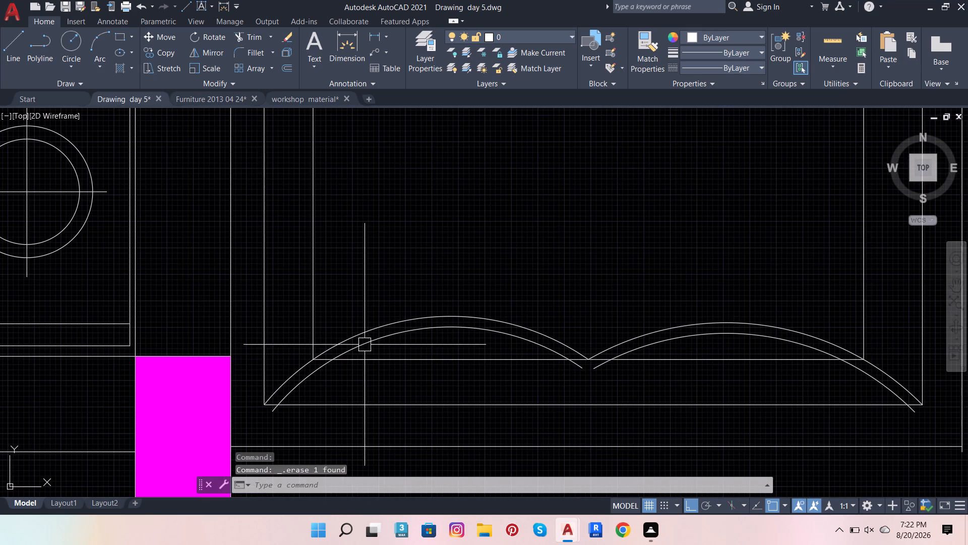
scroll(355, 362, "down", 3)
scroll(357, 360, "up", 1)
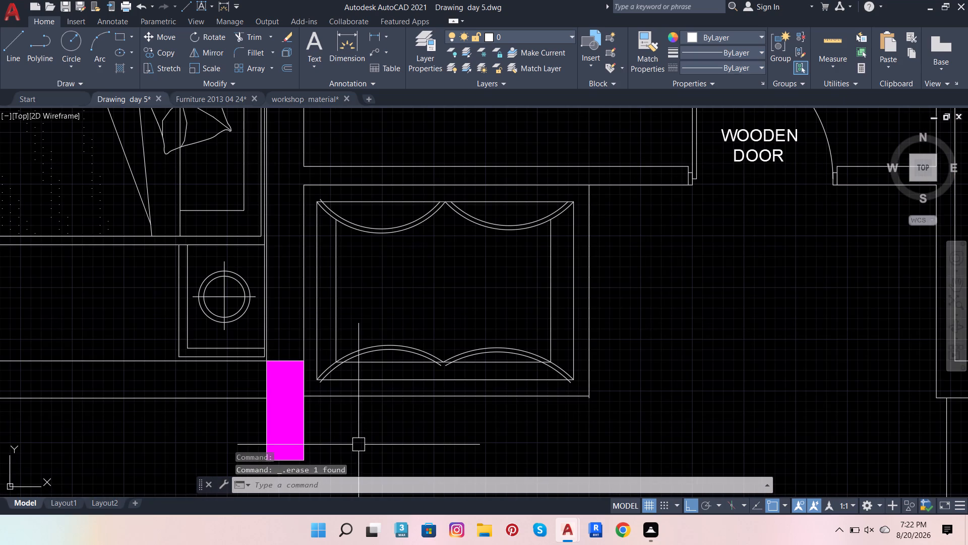
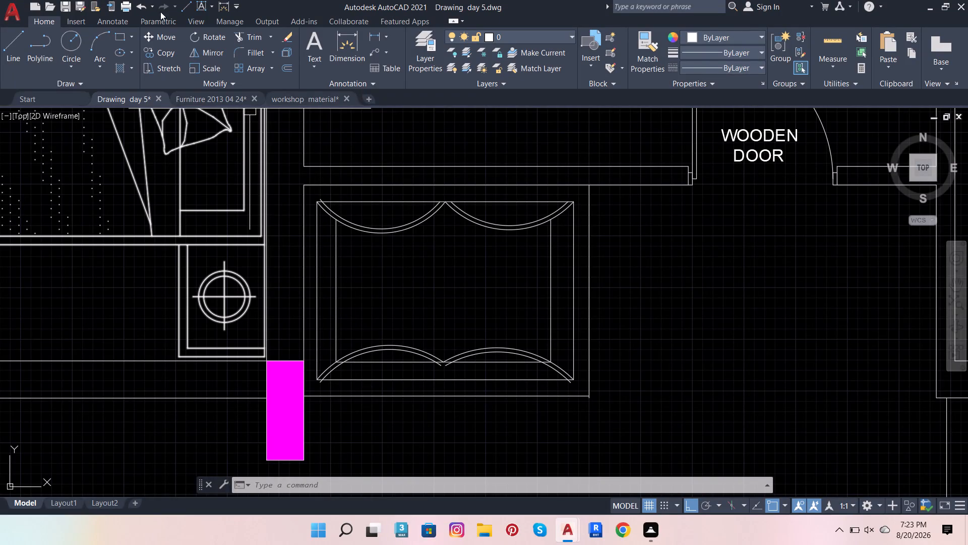
Trim the bottom double arcs back to the inner rectangle at its lower left corner and at the middle where the pairs meet.
left_click(246, 39)
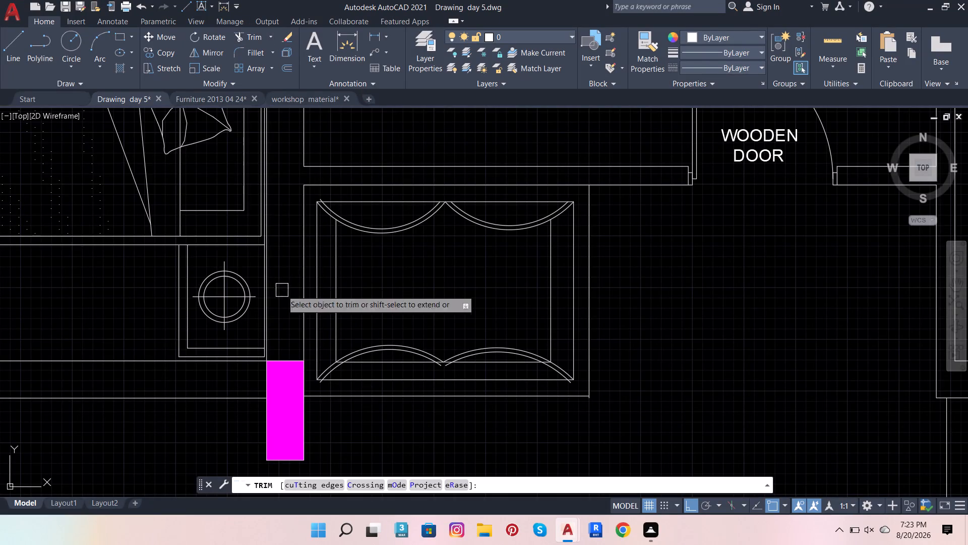
scroll(298, 365, "up", 3)
left_click(402, 398)
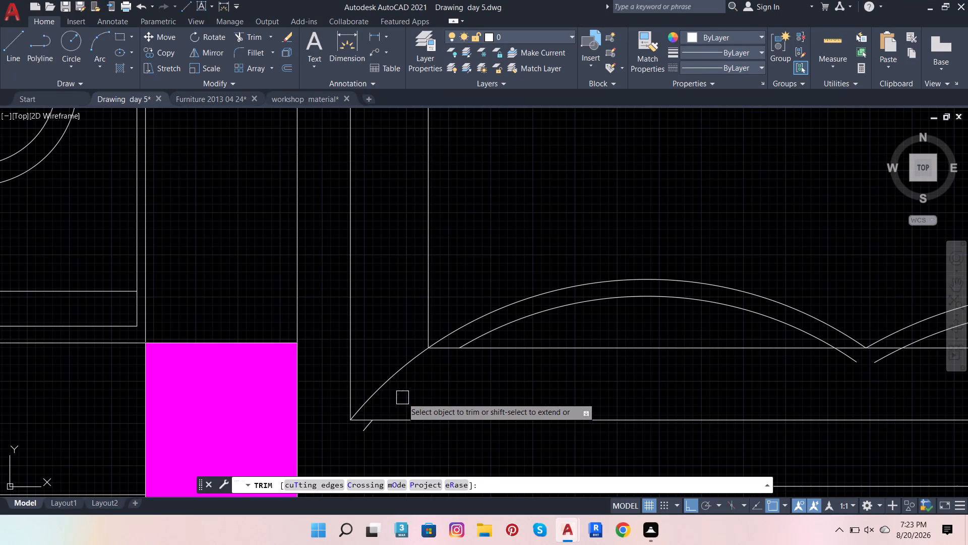
left_click(368, 434)
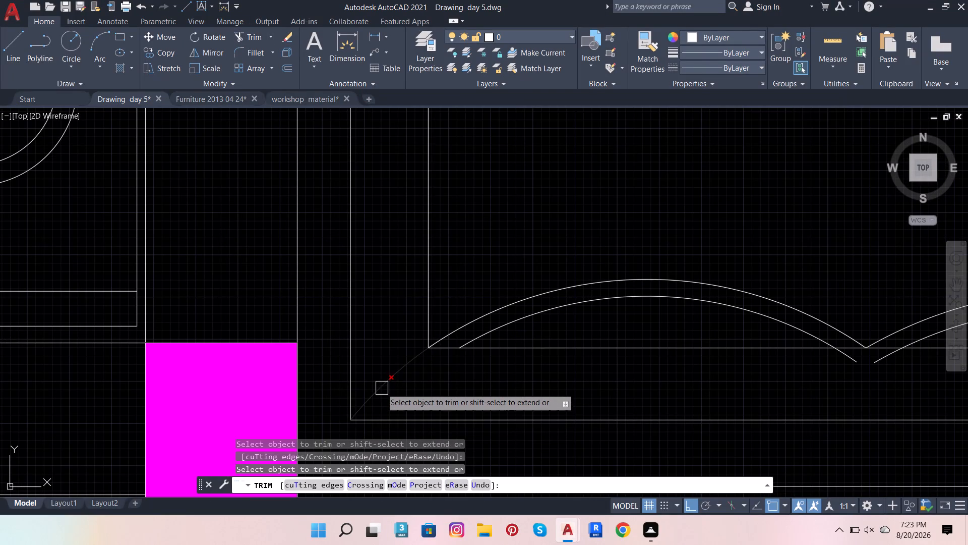
left_click(382, 388)
scroll(355, 381, "down", 1)
scroll(683, 373, "up", 2)
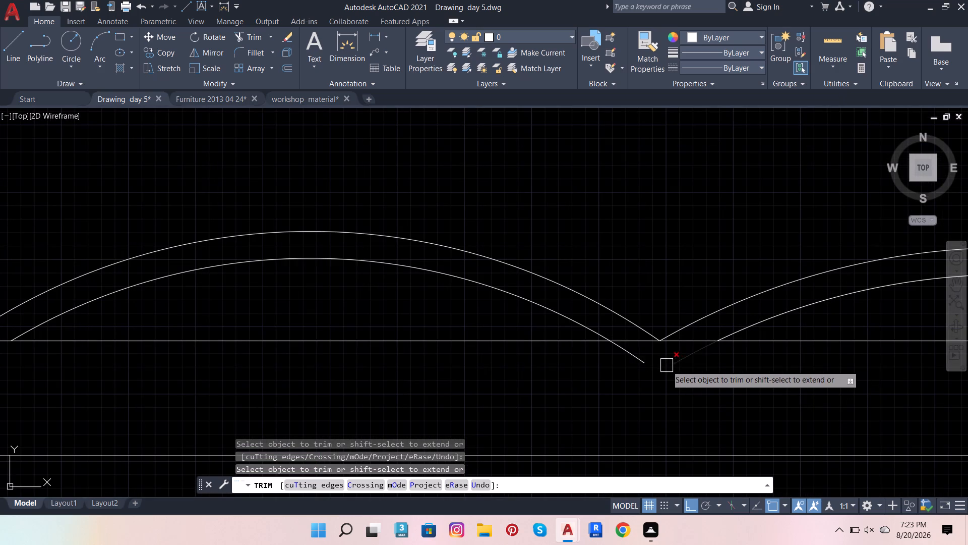
left_click(644, 362)
left_click(674, 363)
Trim the bottom right-hand pair's arc ends that extend past the inner rectangle's lower right corner, including the leftover stub.
scroll(553, 388, "down", 3)
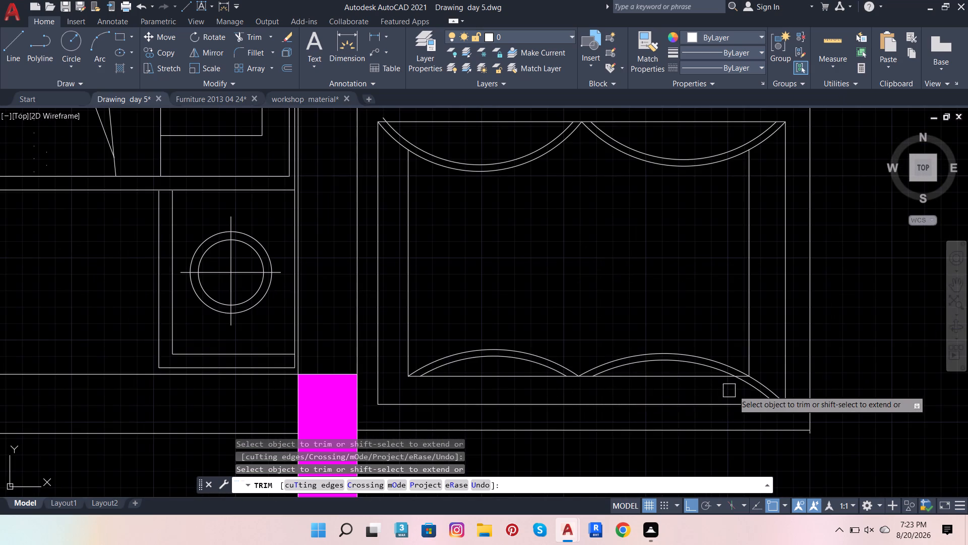
scroll(741, 389, "up", 1)
left_click(752, 388)
left_click(770, 384)
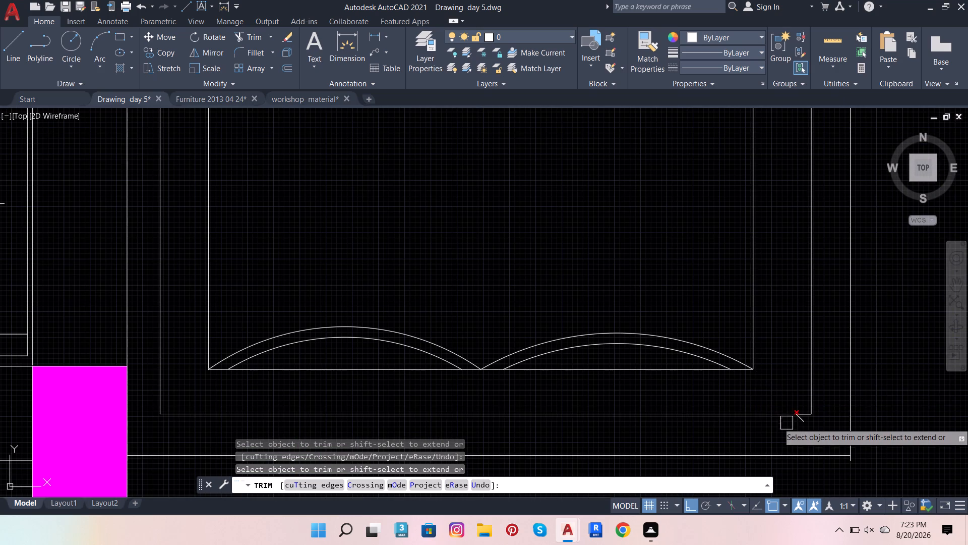
scroll(788, 423, "up", 2)
left_click(829, 421)
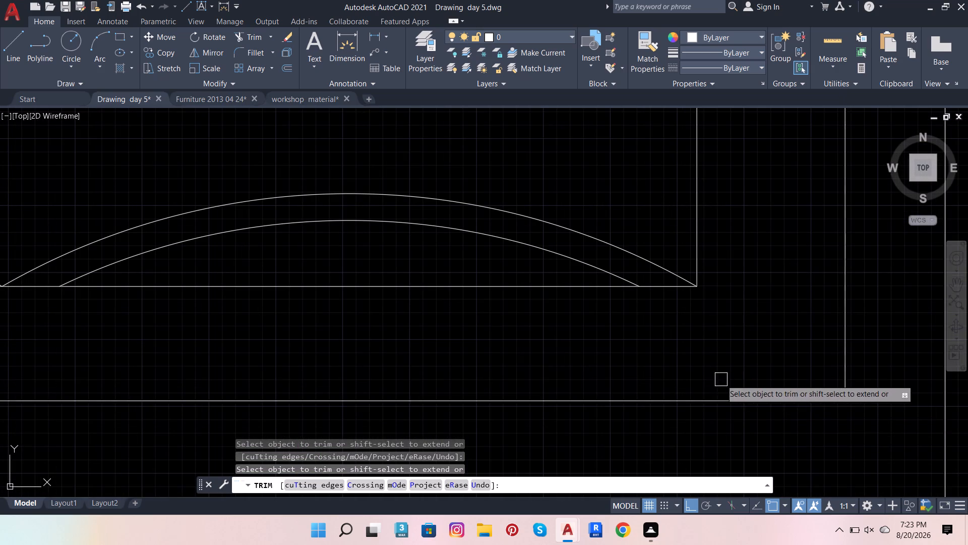
Trim the overshooting end of the pooja space's outer vertical line at the bottom right corner.
scroll(721, 379, "down", 2)
scroll(812, 449, "up", 3)
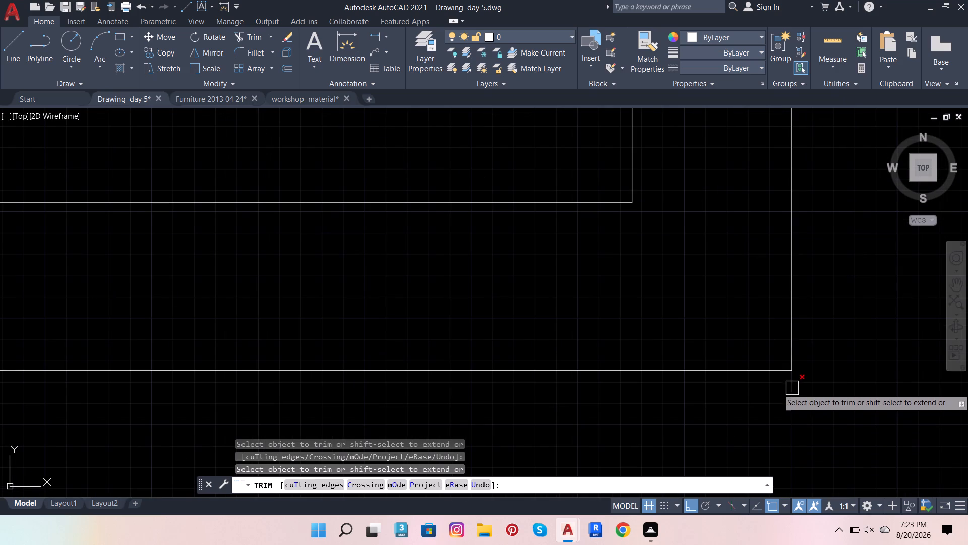
left_click(793, 388)
Draw a 4'-4" horizontal line joining the upper ends of the inner rectangle's two vertical sides.
scroll(802, 410, "down", 4)
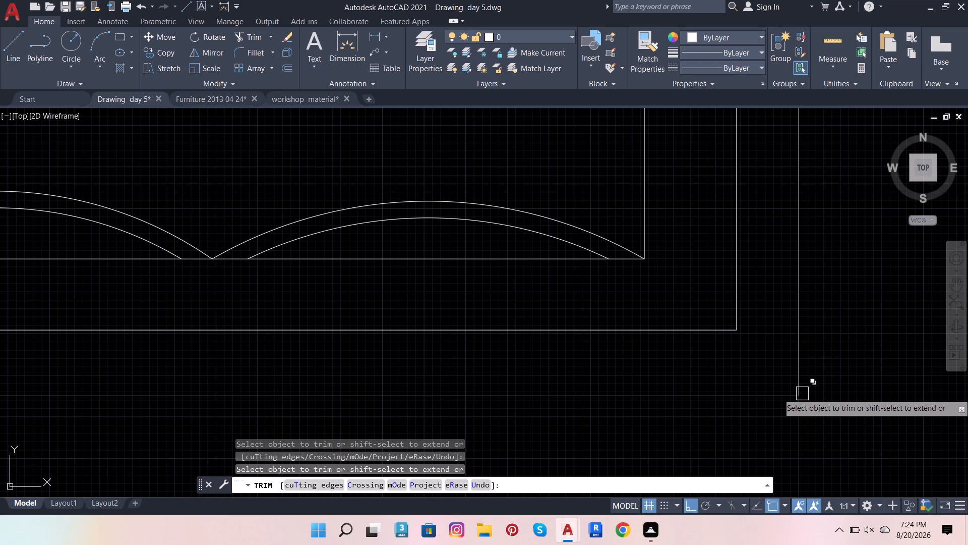
scroll(783, 207, "down", 4)
scroll(716, 277, "down", 2)
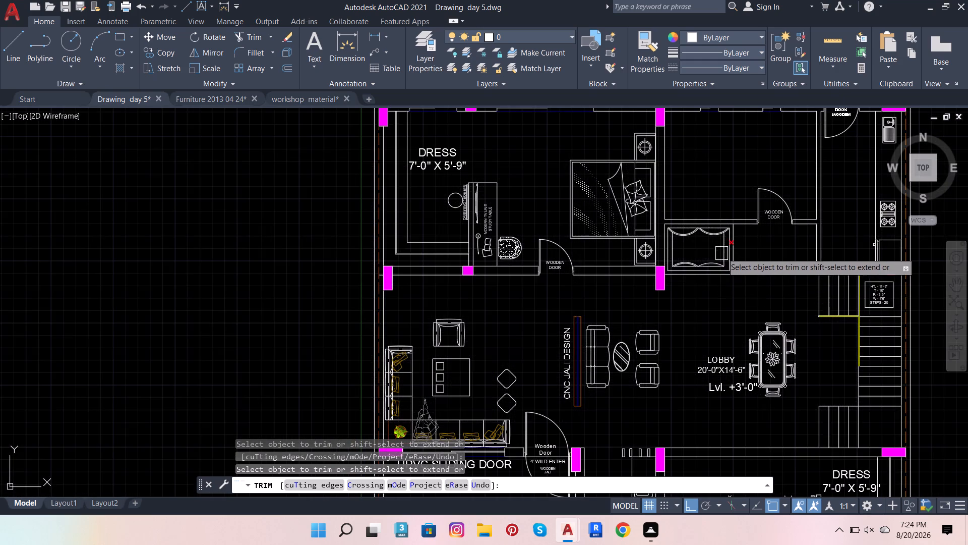
scroll(732, 236, "up", 6)
scroll(638, 204, "down", 3)
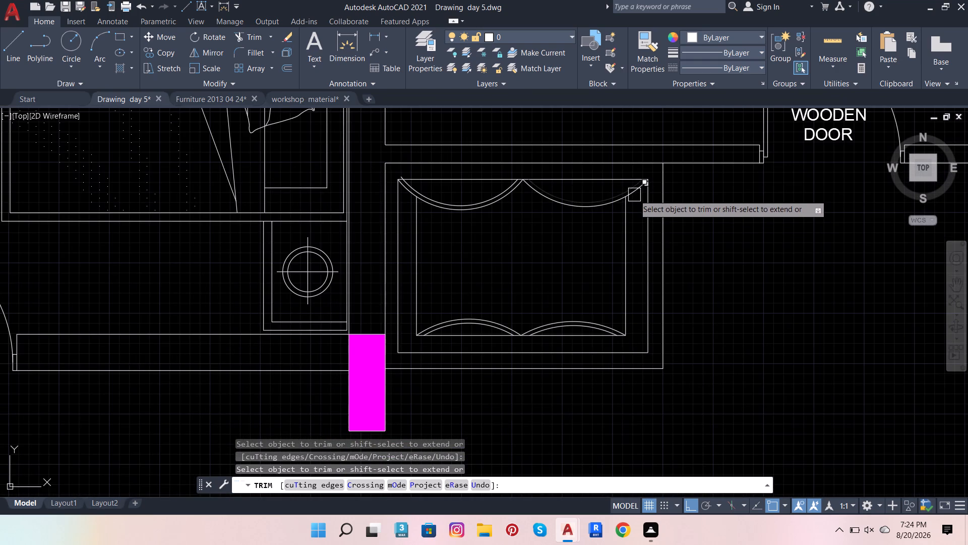
scroll(634, 194, "up", 1)
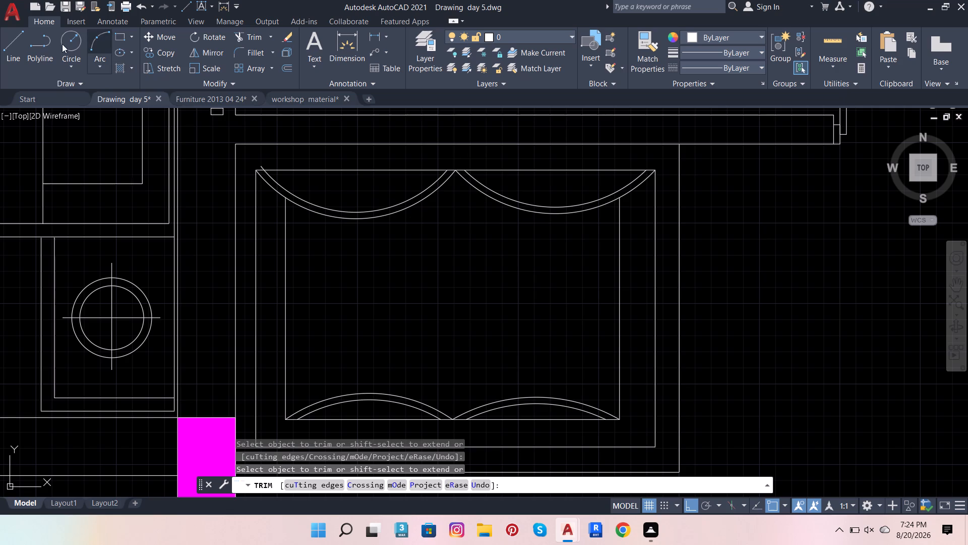
left_click(19, 44)
scroll(278, 202, "up", 3)
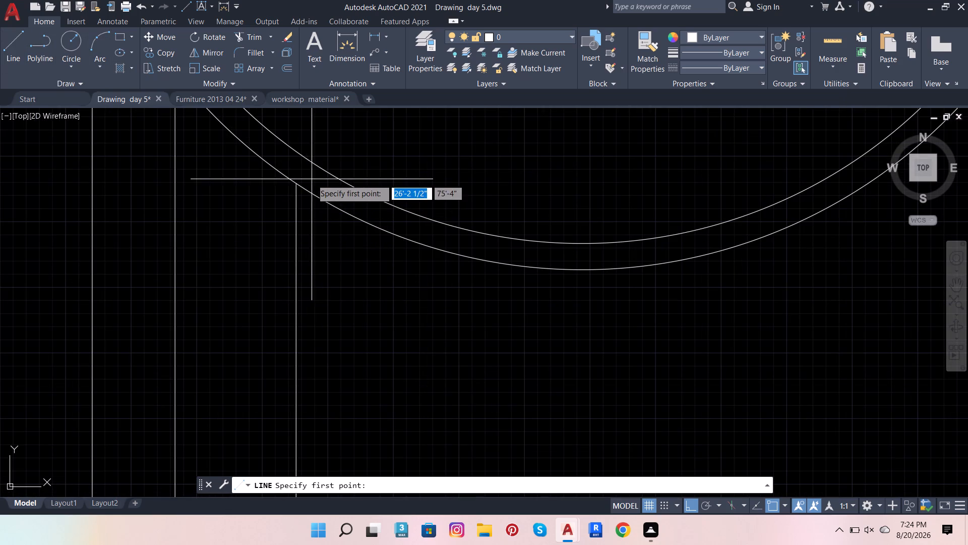
left_click(299, 181)
scroll(203, 196, "down", 3)
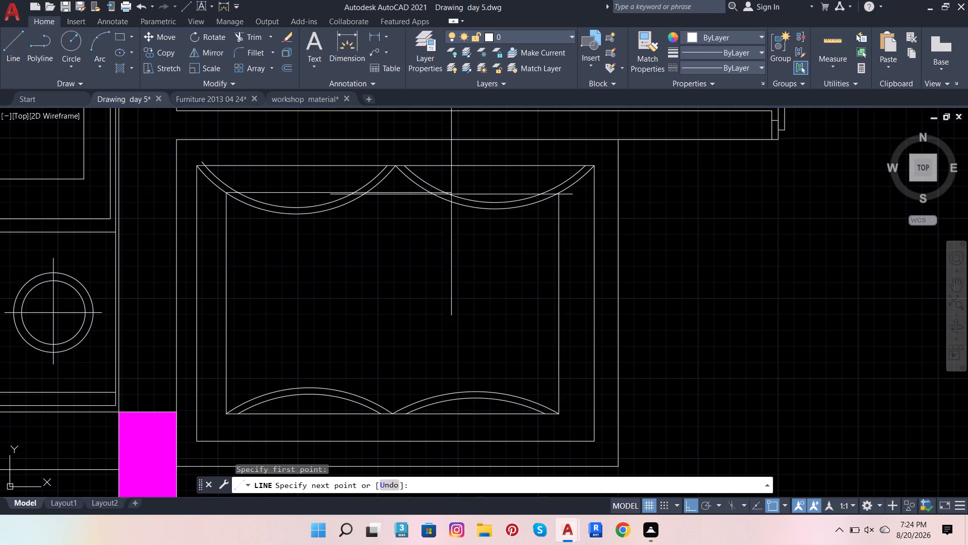
scroll(551, 194, "up", 3)
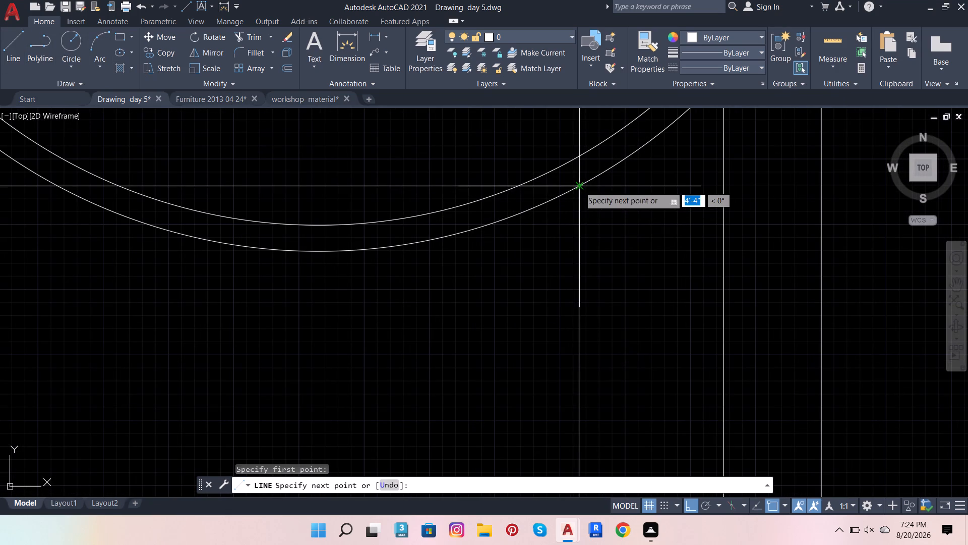
left_click(579, 186)
scroll(584, 218, "down", 2)
key("Escape")
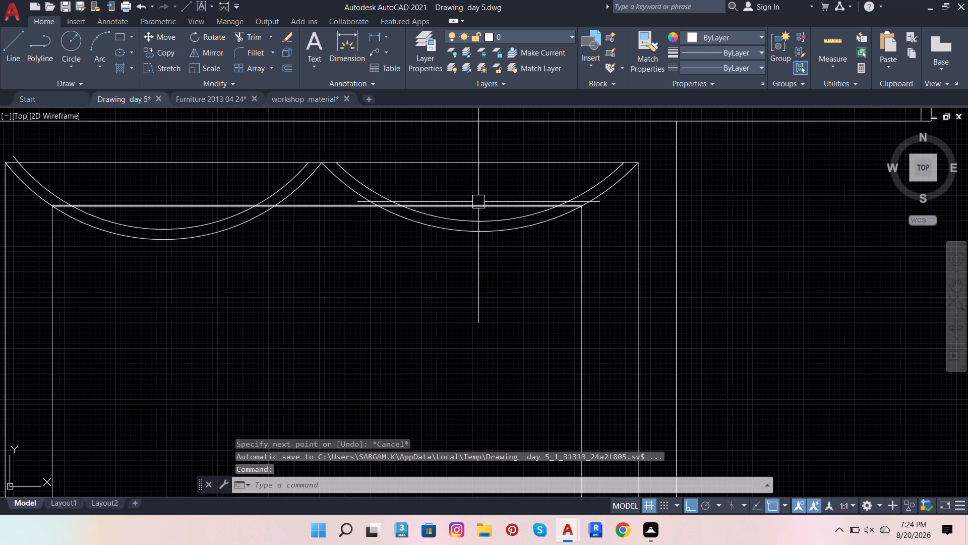
Erase the four arcs forming the top left-hand and top right-hand double arcs.
scroll(421, 218, "down", 2)
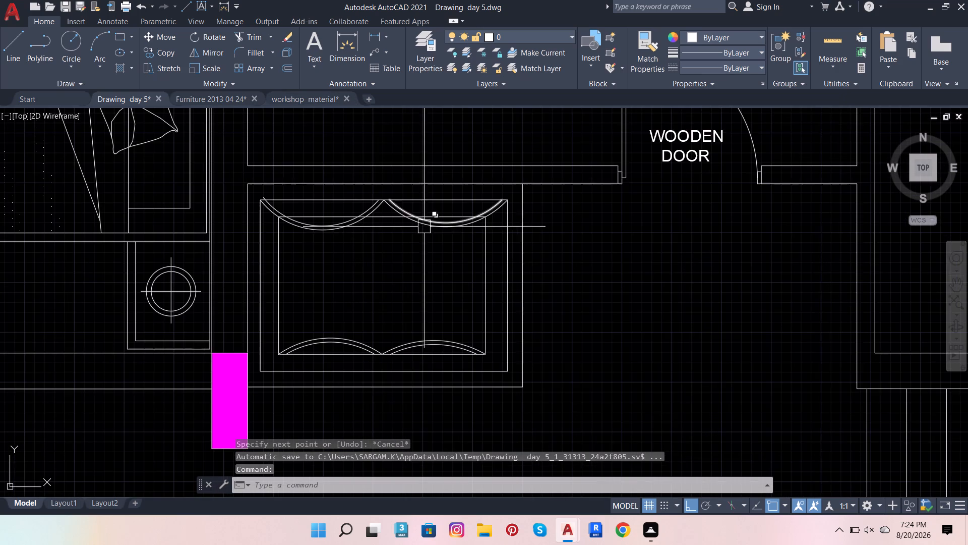
scroll(417, 227, "up", 2)
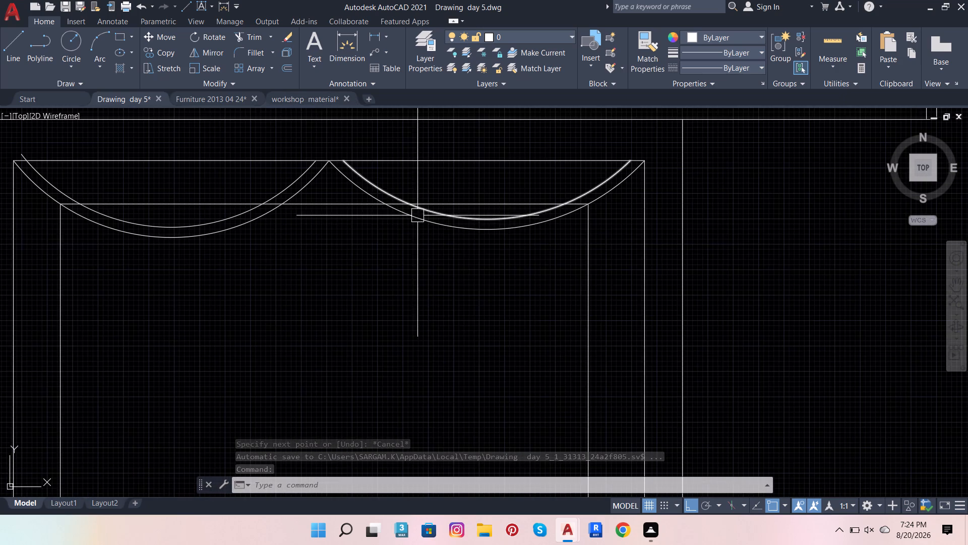
scroll(410, 248, "down", 2)
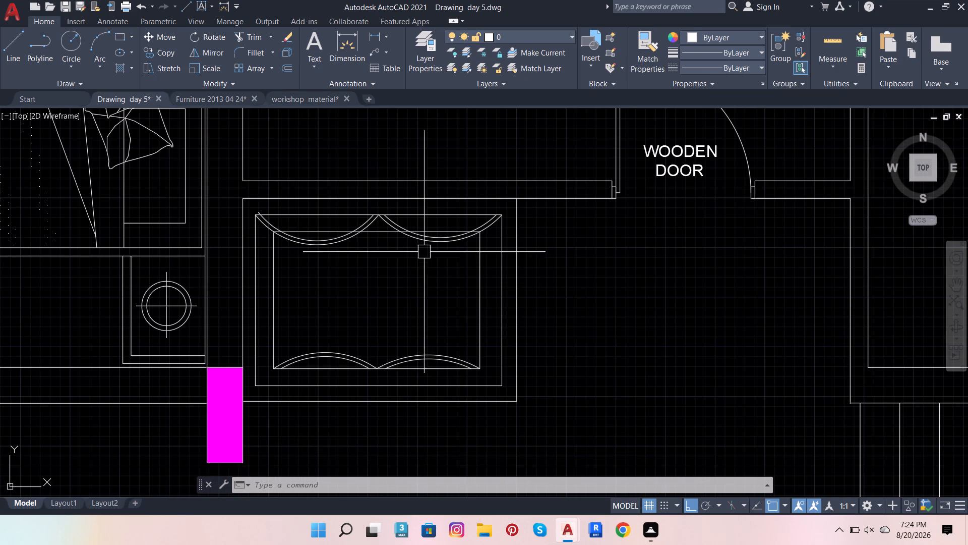
scroll(430, 245, "up", 3)
left_click(435, 233)
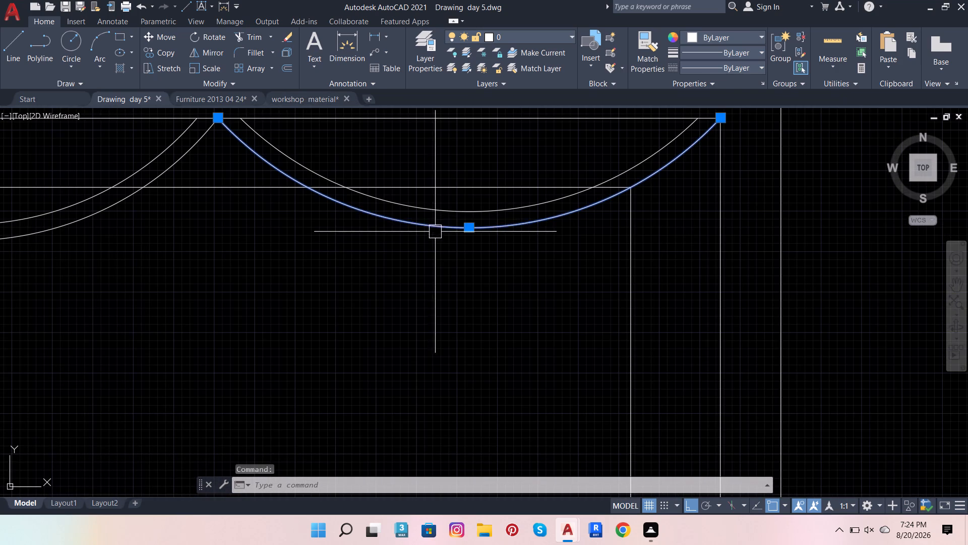
left_click(439, 212)
scroll(454, 282, "down", 2)
scroll(318, 242, "up", 2)
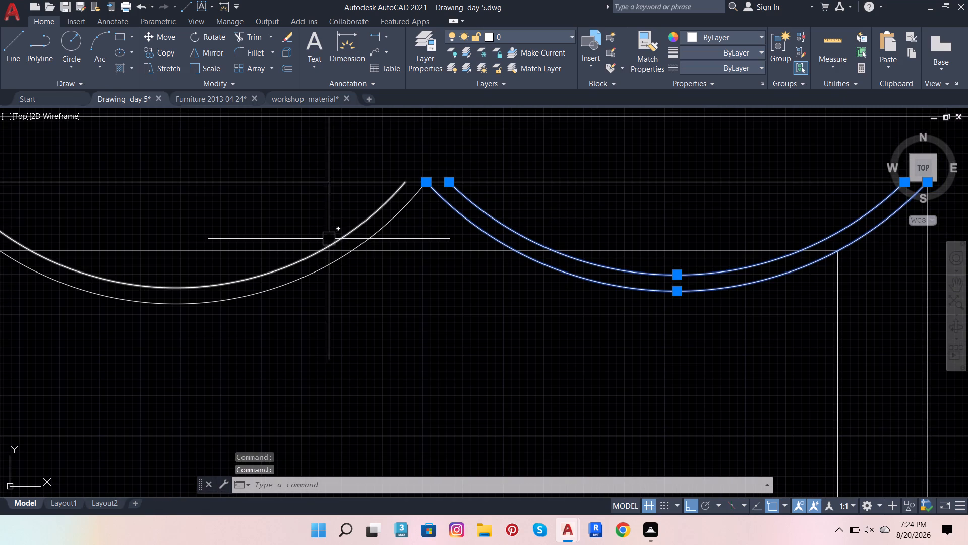
left_click(337, 239)
left_click(375, 234)
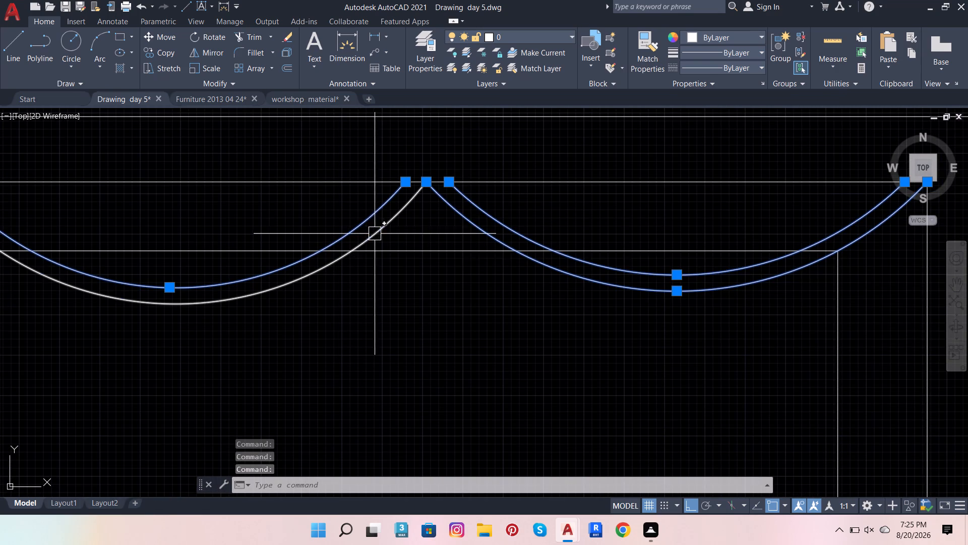
scroll(376, 233, "down", 4)
scroll(410, 251, "up", 1)
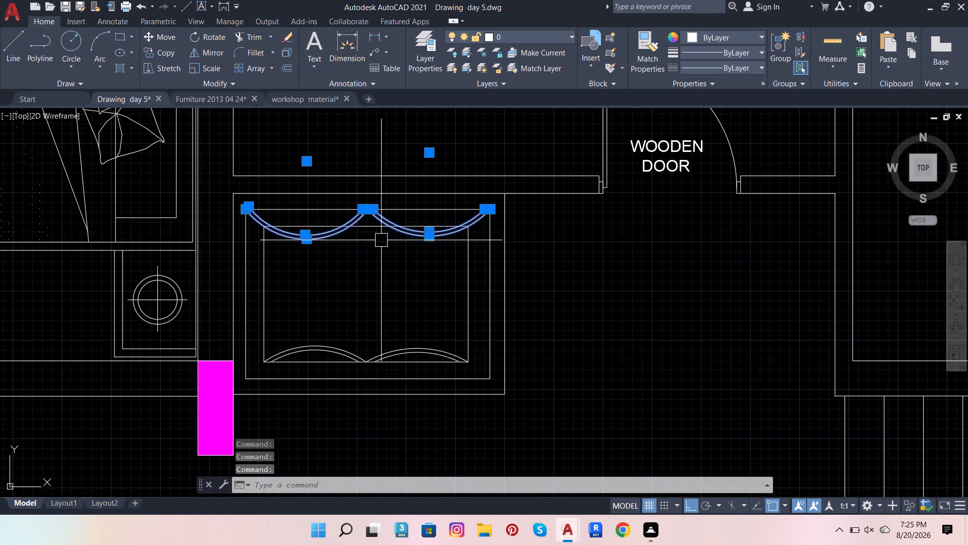
key("Delete")
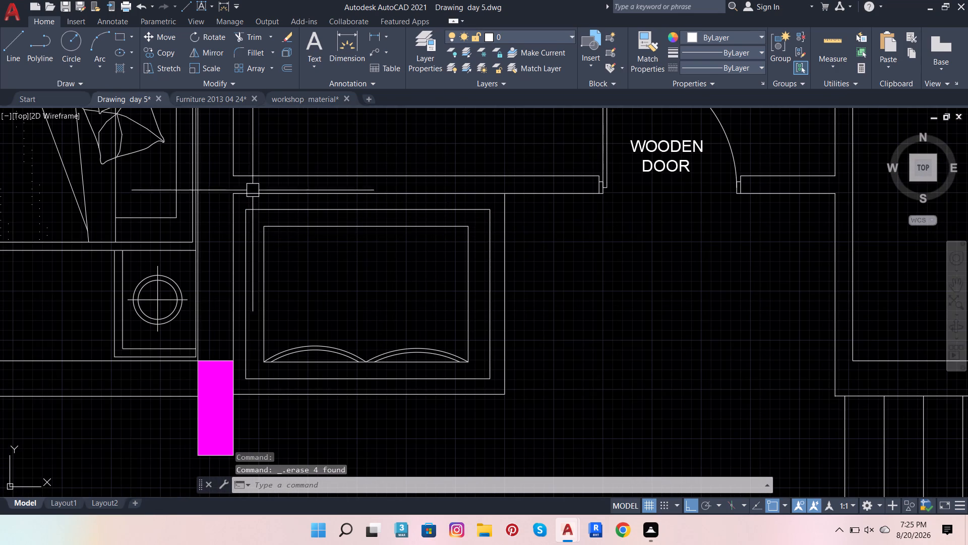
Draw a three-point arc from the outer rectangle's top left corner through the inner rectangle's top left corner to the inner top line's midpoint.
left_click(94, 42)
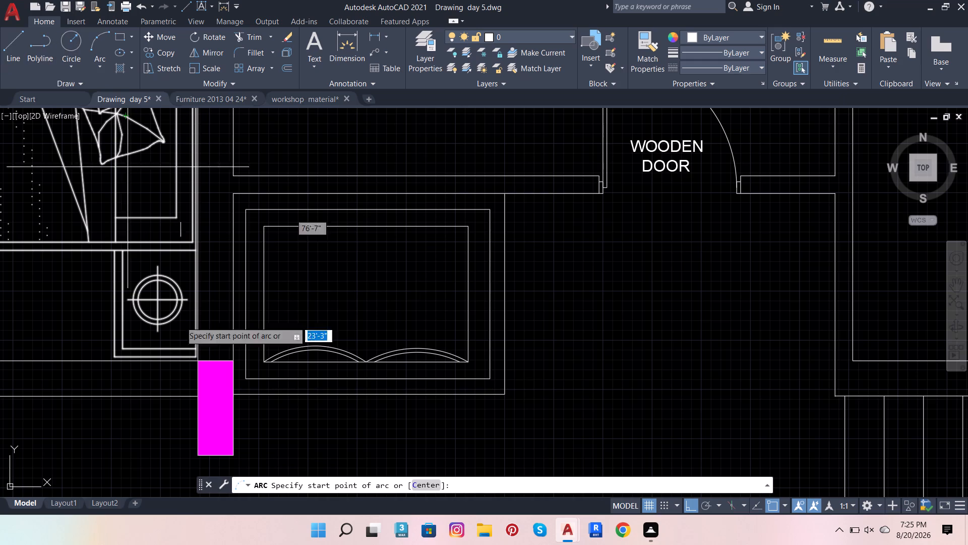
left_click(246, 209)
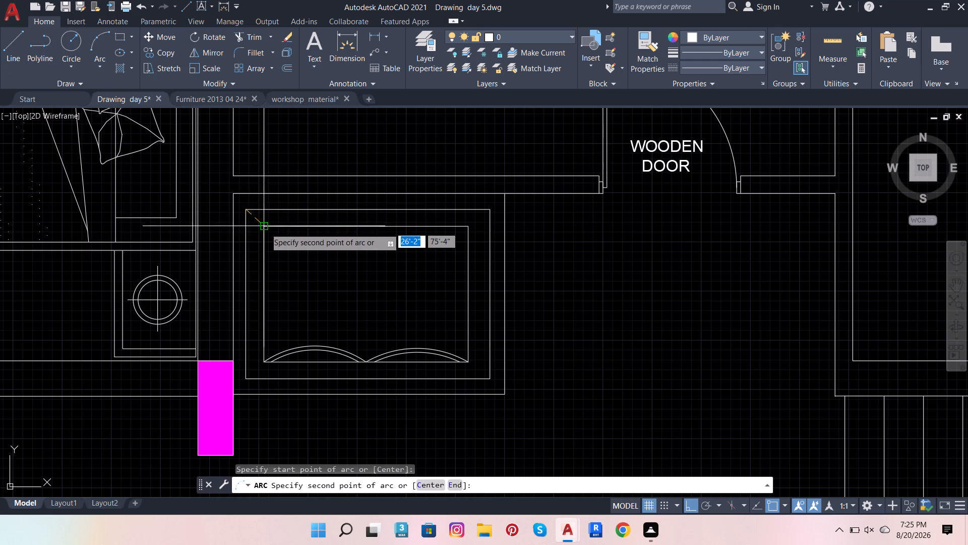
left_click(264, 226)
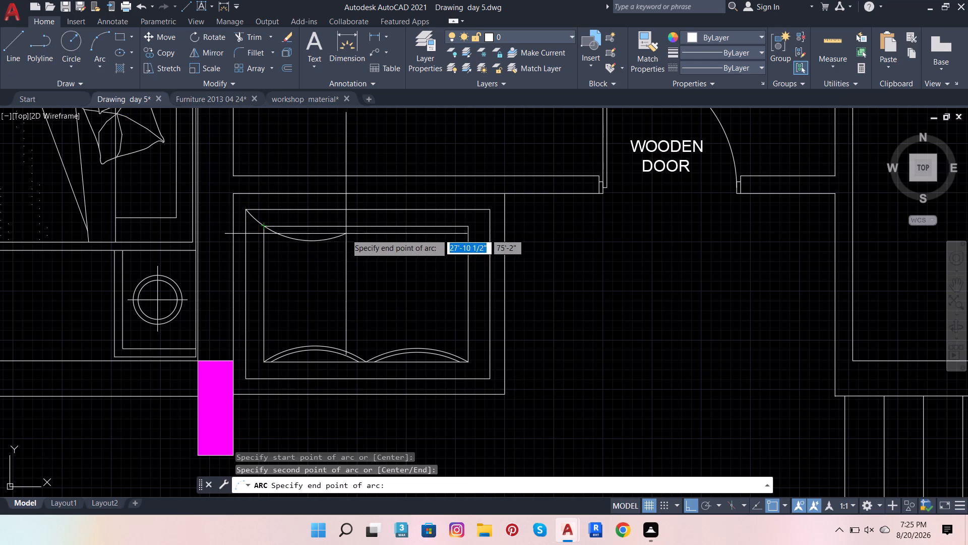
right_click(375, 232, "shift")
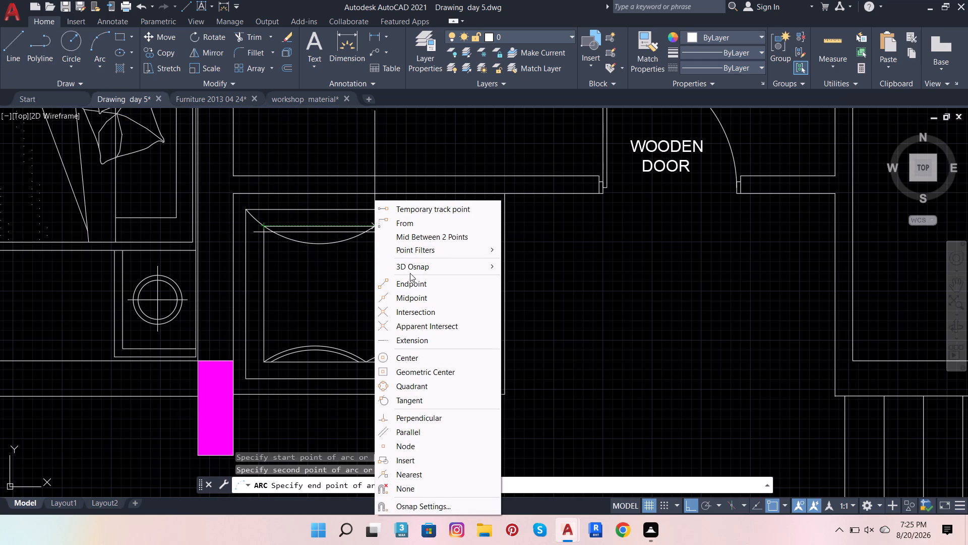
left_click(413, 299)
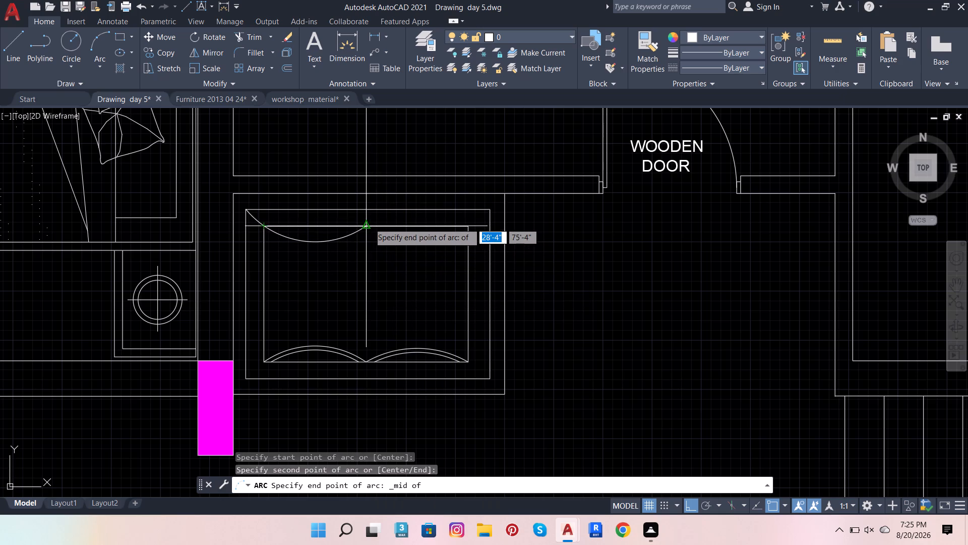
left_click(368, 223)
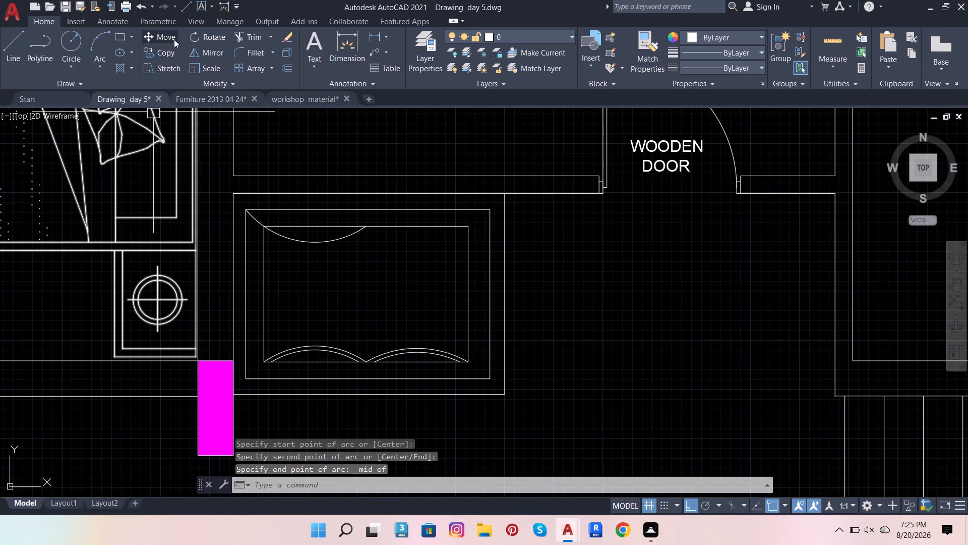
Draw a matching three-point arc from the outer rectangle's top right corner through the inner top right corner to the inner top line's midpoint.
left_click(94, 44)
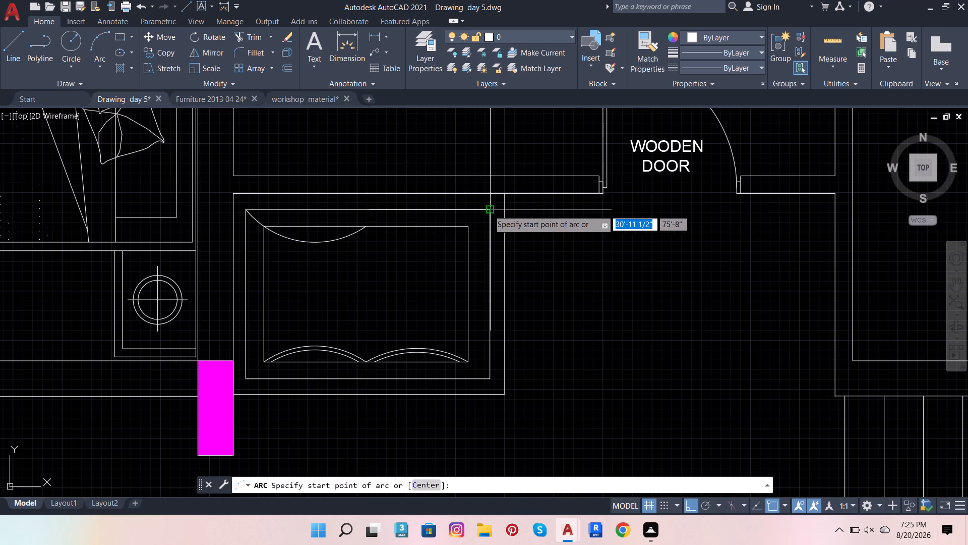
left_click(489, 210)
left_click(468, 228)
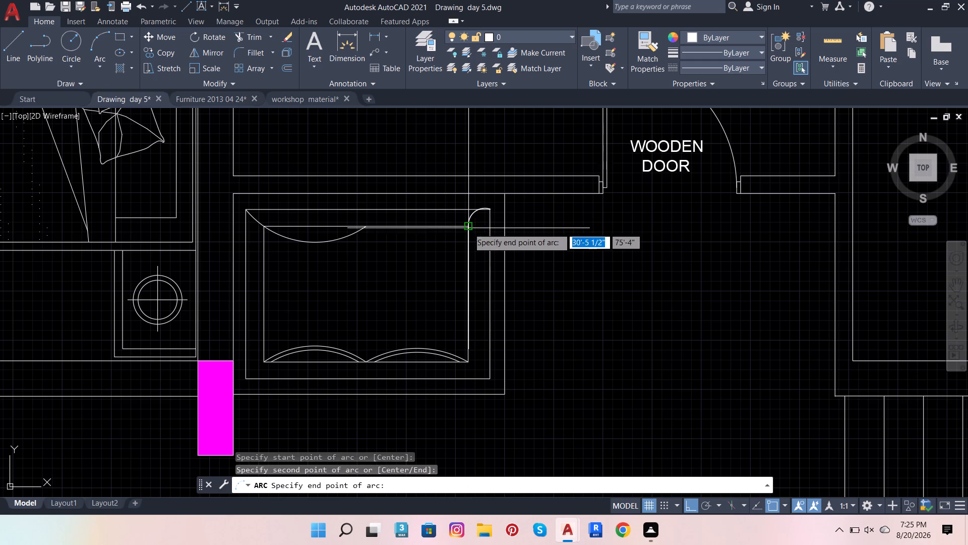
left_click(367, 230)
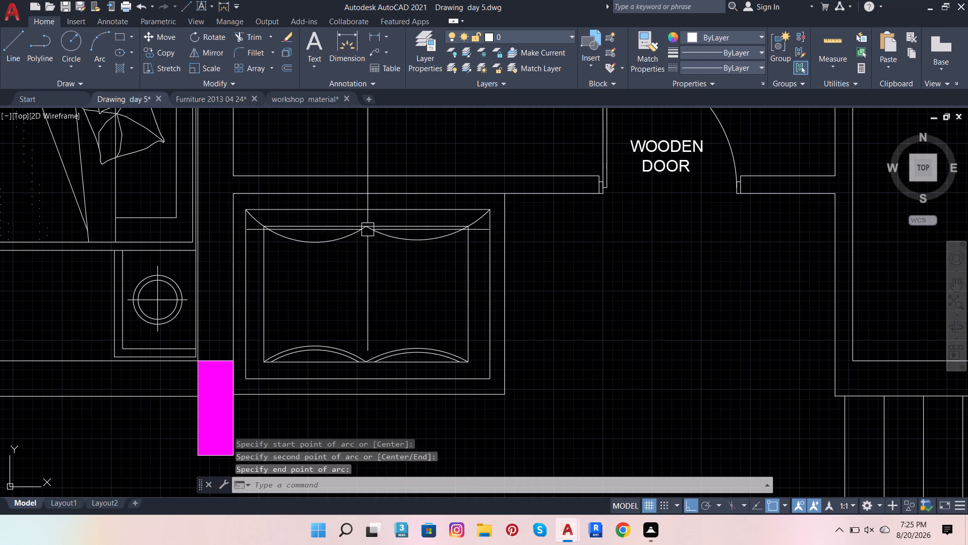
key("Escape")
key("Escape")
key("Escape")
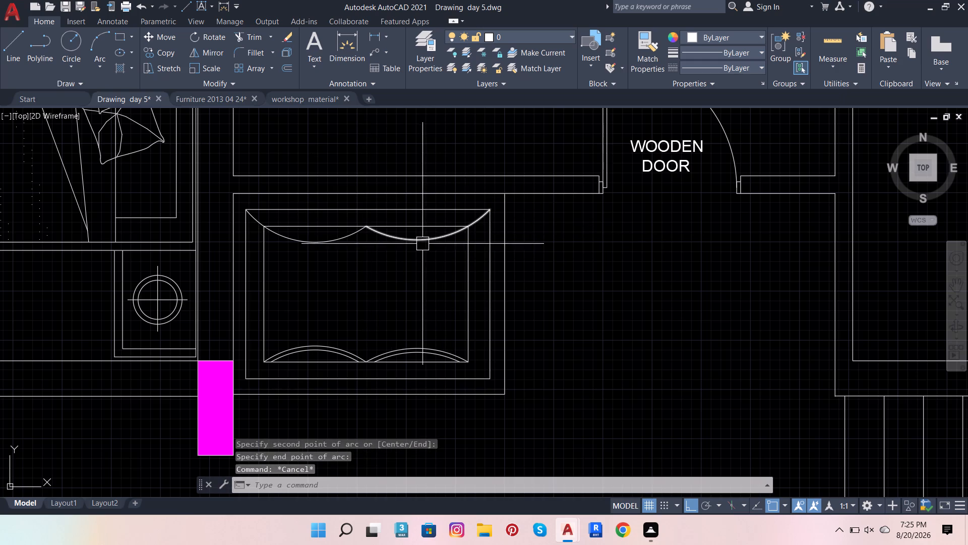
Offset the two new top arcs 1" toward the inner top line to form double arcs.
scroll(423, 247, "up", 2)
left_click(430, 228)
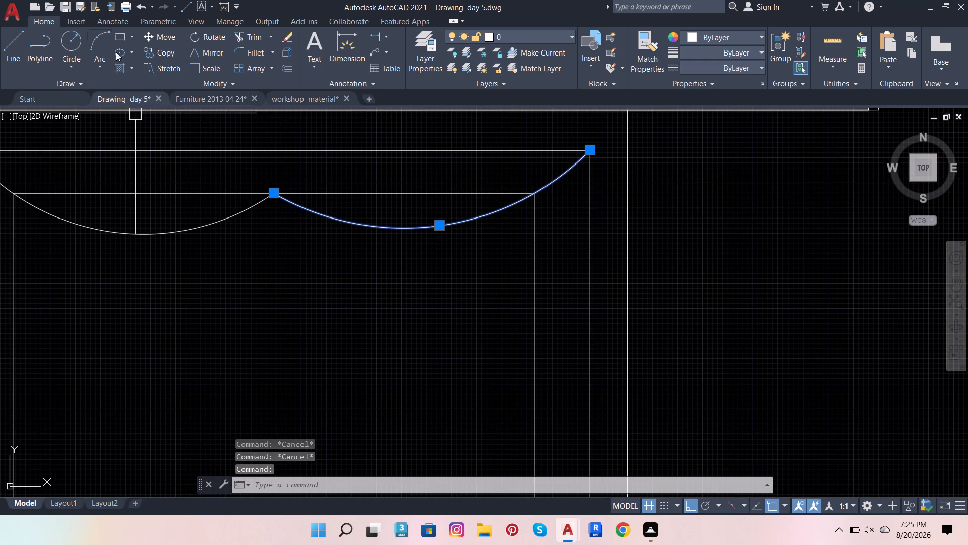
left_click(283, 75)
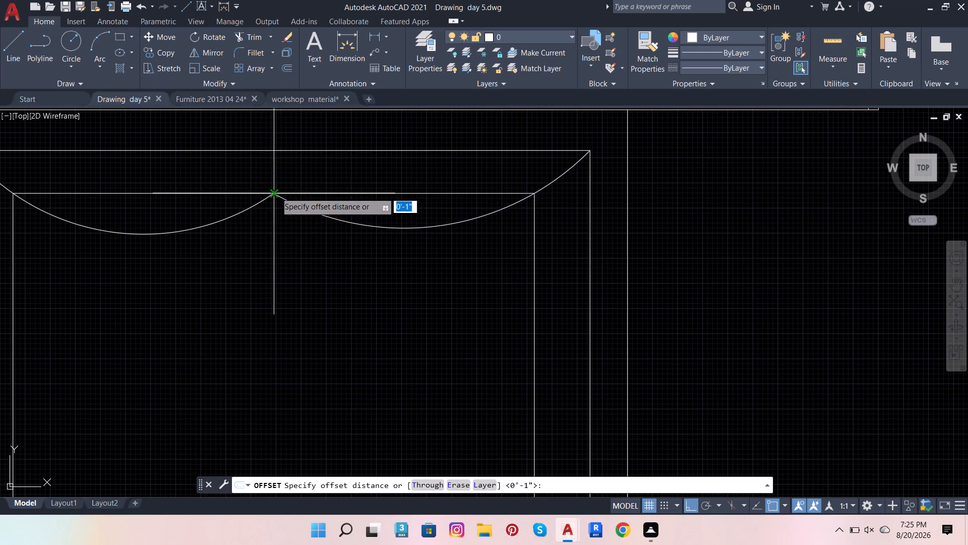
left_click(276, 192)
key("1")
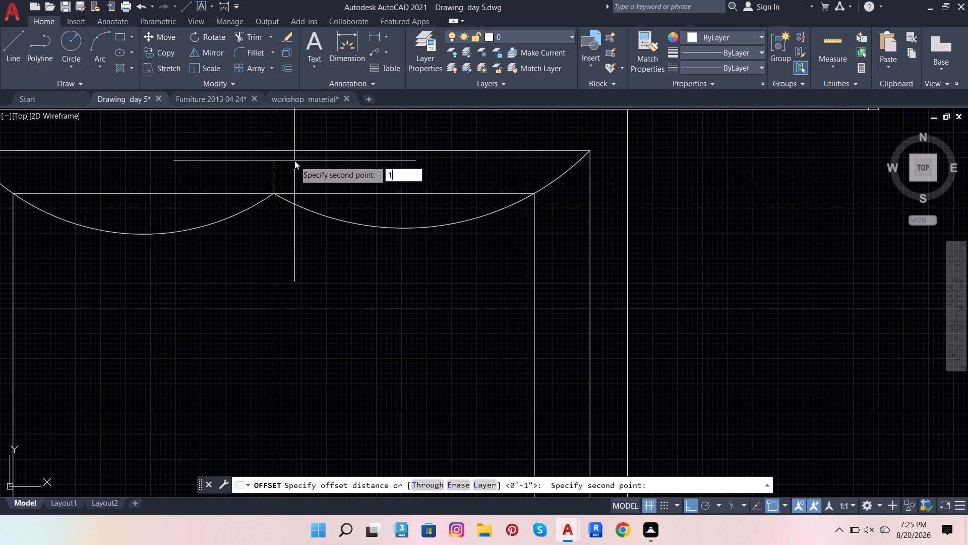
key("Return")
left_click(295, 160)
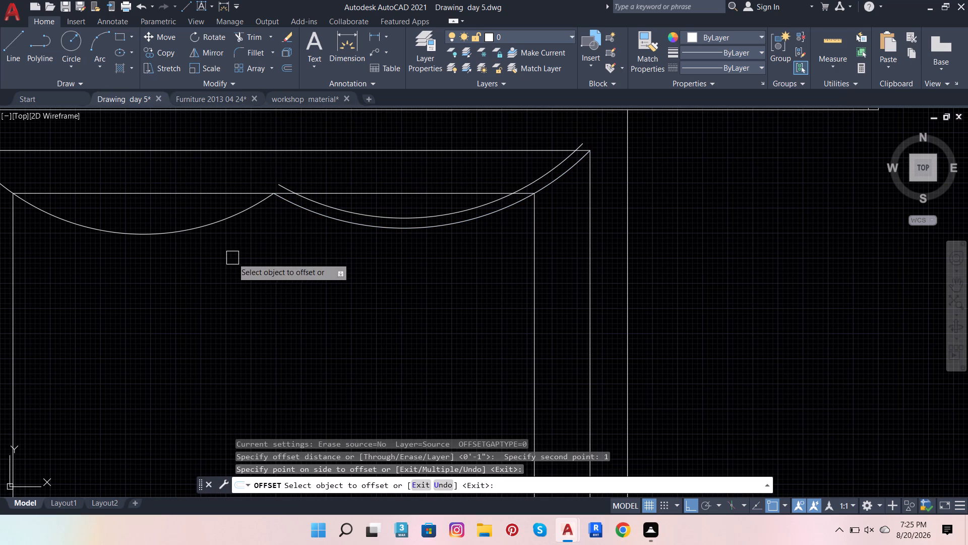
left_click_drag(217, 224, 219, 209)
left_click(222, 179)
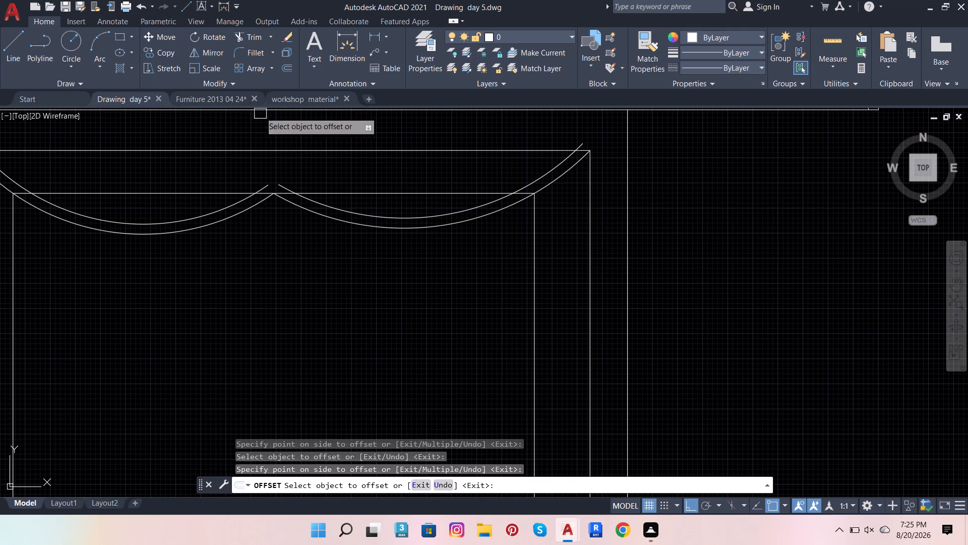
Trim the ends of the two offset arcs that project above the inner top line near its midpoint.
left_click(245, 35)
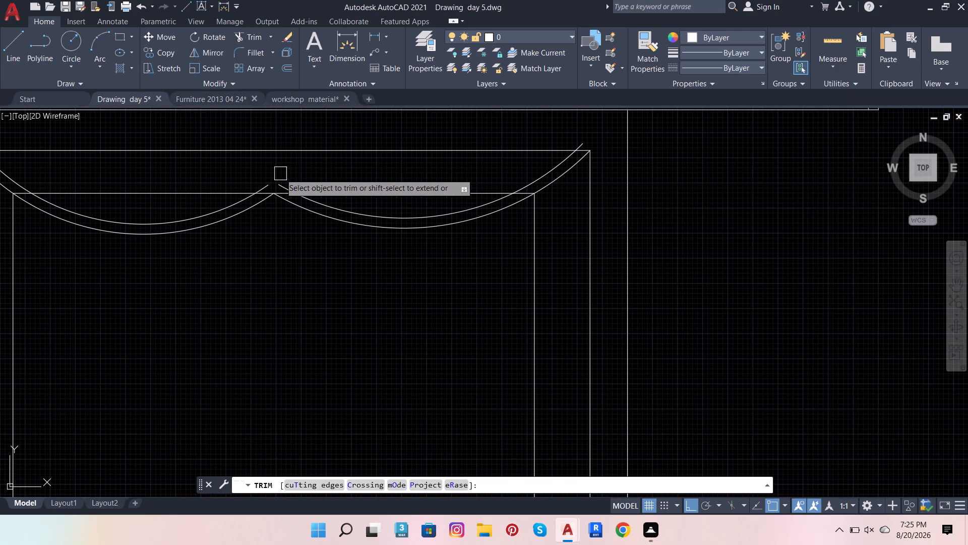
scroll(280, 174, "up", 3)
left_click(281, 215)
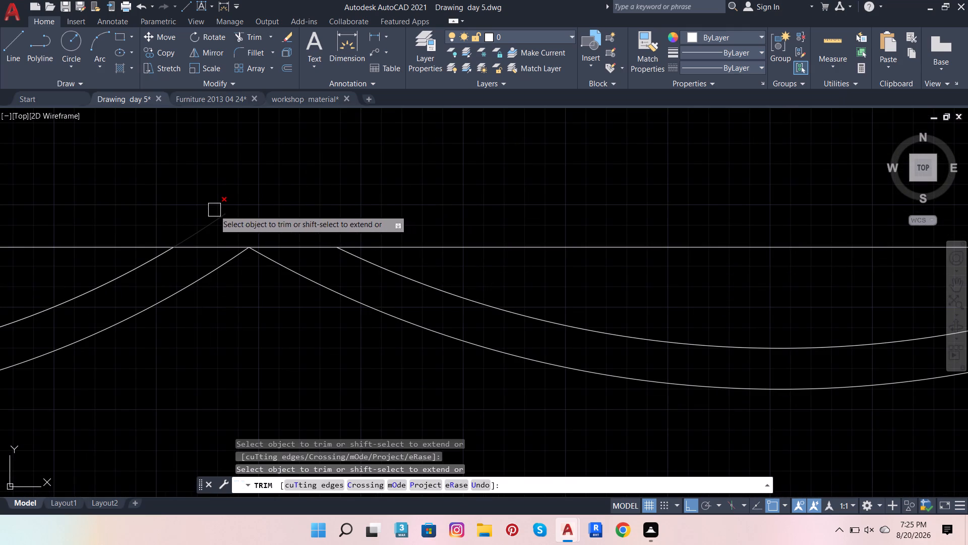
left_click(214, 210)
Trim both arcs back to the inner top line at the top right corner, removing the pieces beyond it.
scroll(291, 174, "down", 4)
scroll(472, 171, "up", 2)
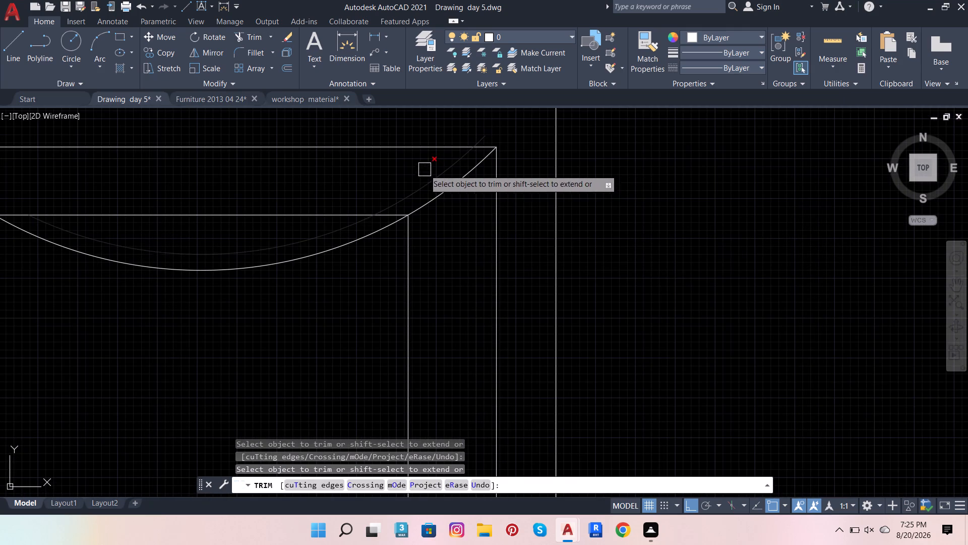
left_click_drag(426, 170, 466, 216)
scroll(486, 123, "up", 2)
left_click(479, 154)
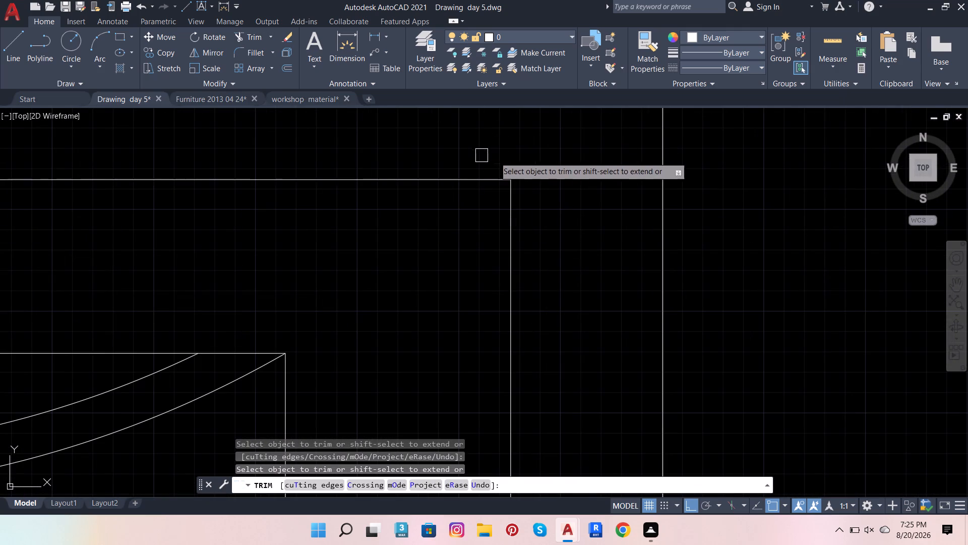
Trim both arcs back to the inner top line at the top left corner and remove the leftover piece.
scroll(540, 233, "down", 5)
scroll(302, 223, "up", 3)
left_click_drag(334, 267, 332, 268)
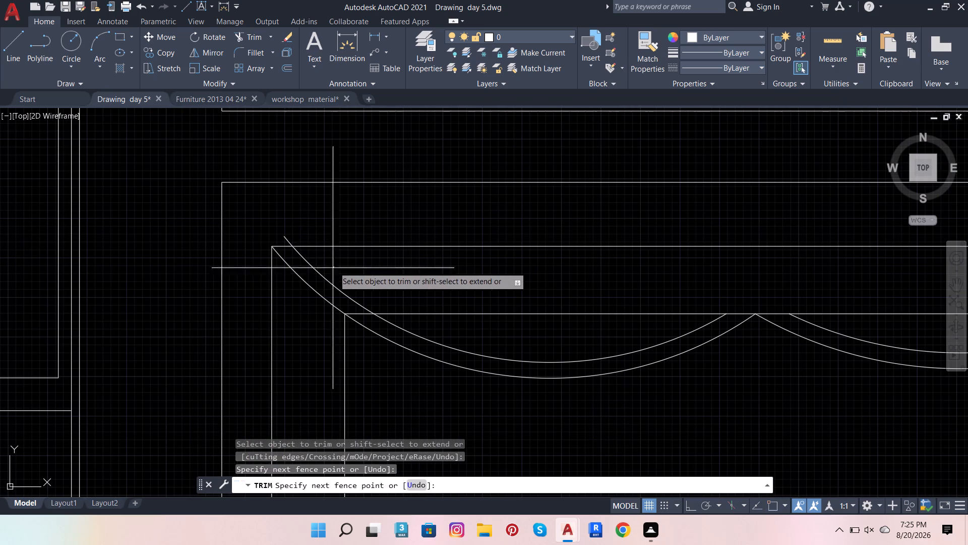
left_click_drag(332, 268, 307, 296)
left_click(295, 234)
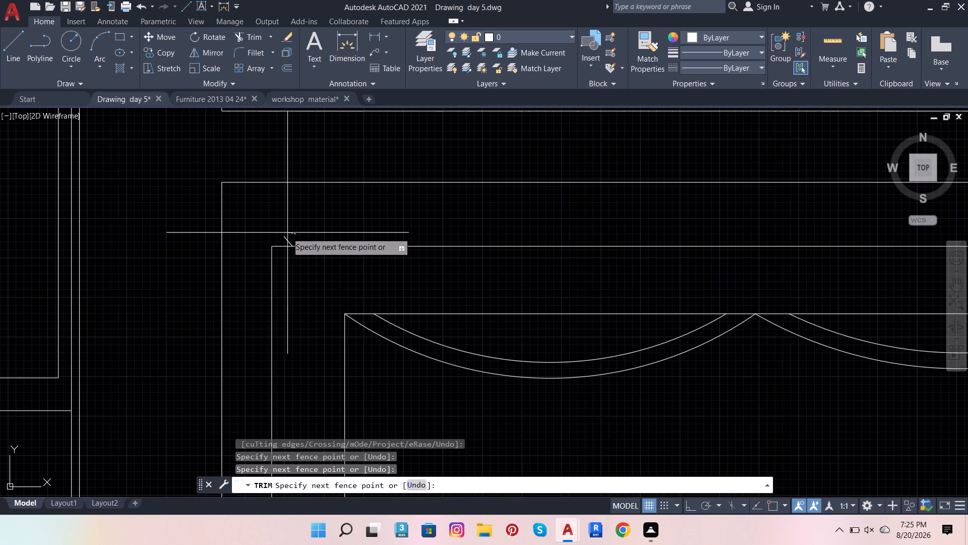
left_click(283, 238)
scroll(343, 200, "down", 2)
key("Escape")
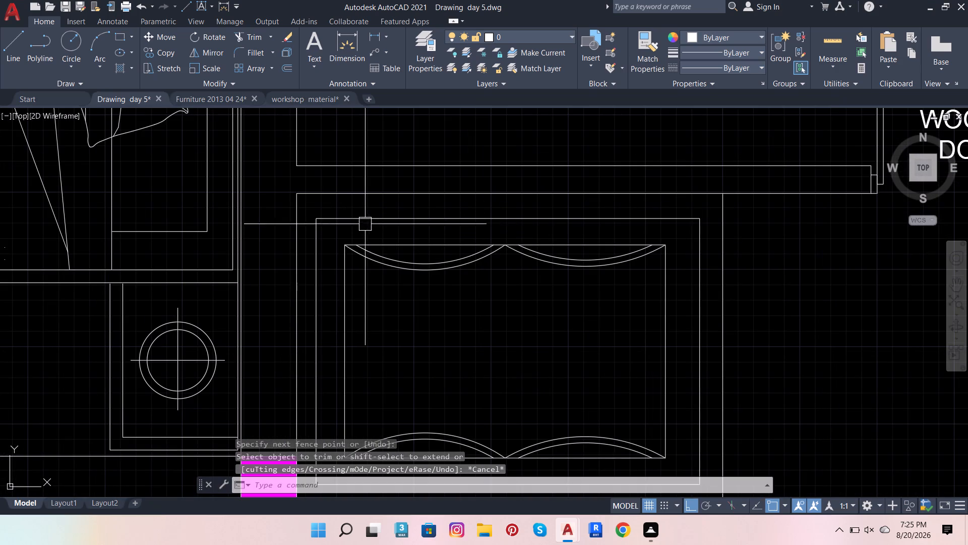
Draw a three-point arc from the outer rectangle's bottom left corner through the inner bottom left corner to the inner left side's midpoint.
scroll(448, 299, "down", 2)
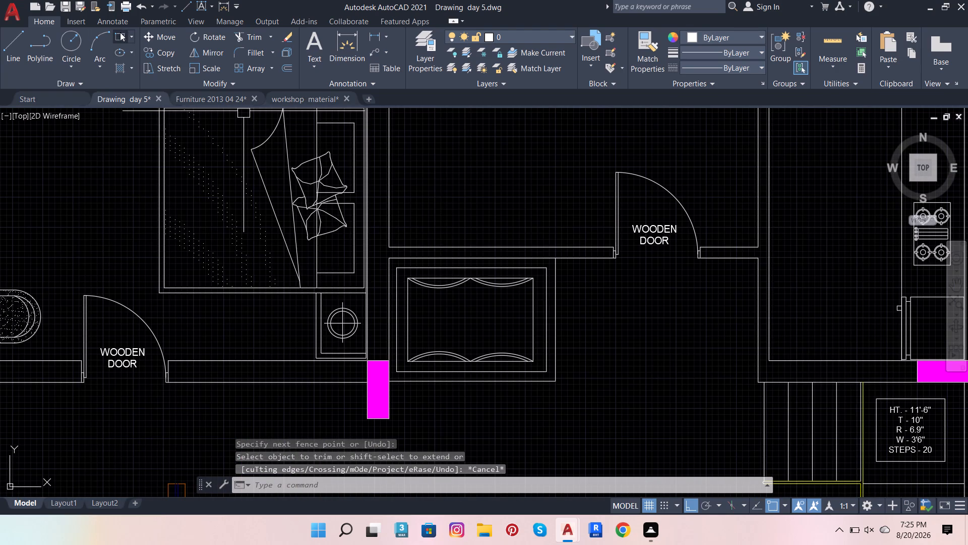
left_click(98, 44)
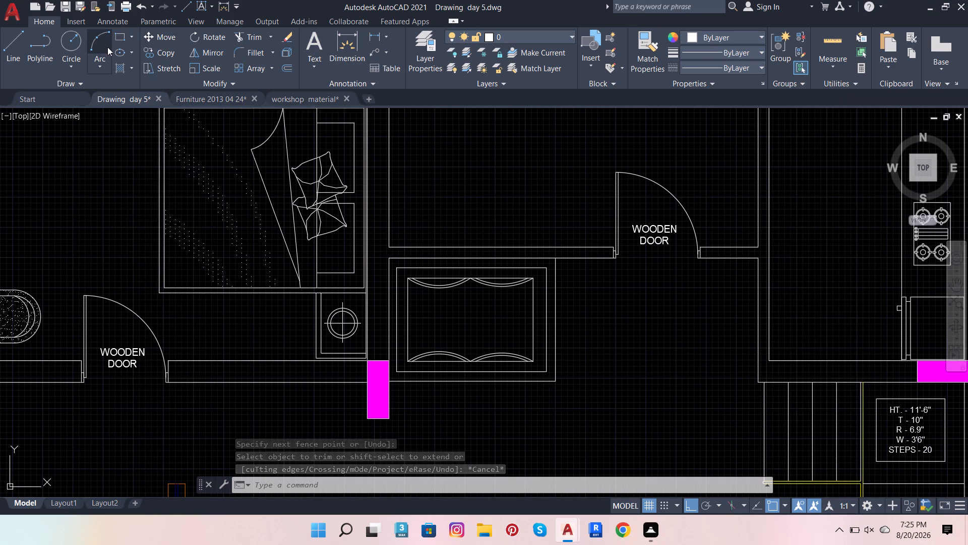
scroll(434, 345, "up", 2)
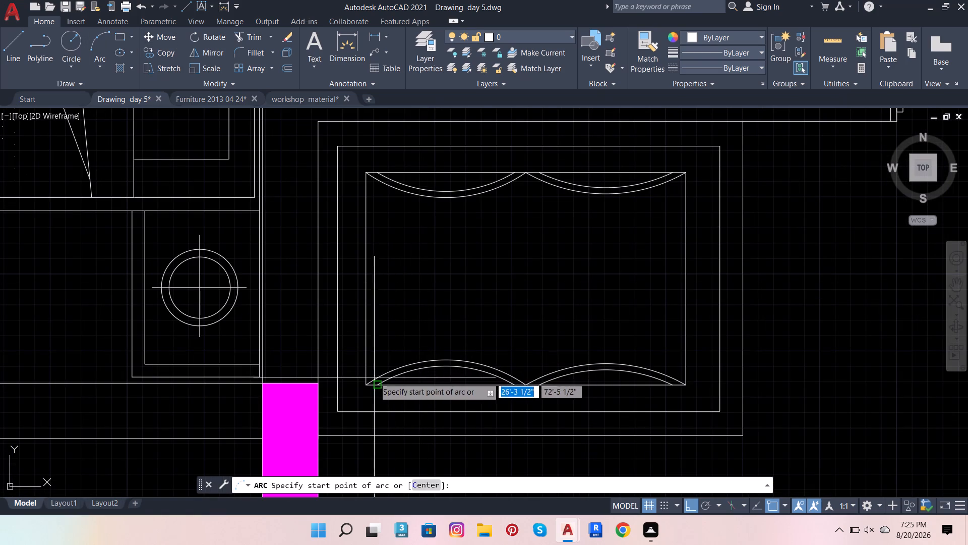
left_click(337, 408)
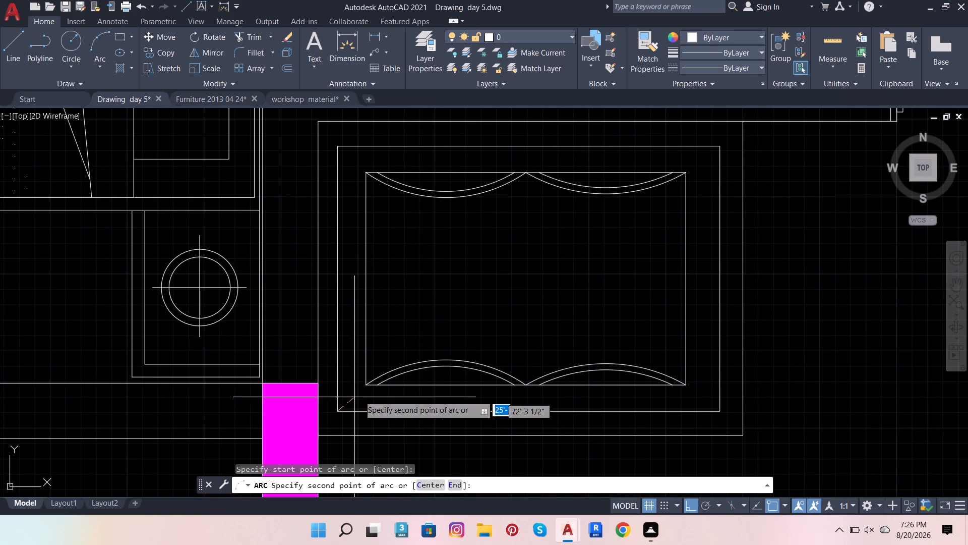
left_click(363, 385)
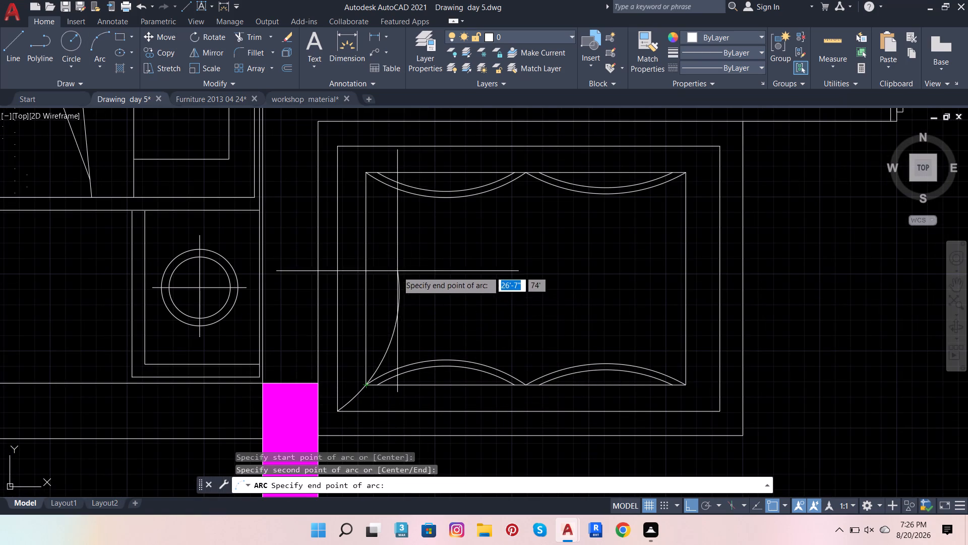
right_click(378, 275, "shift")
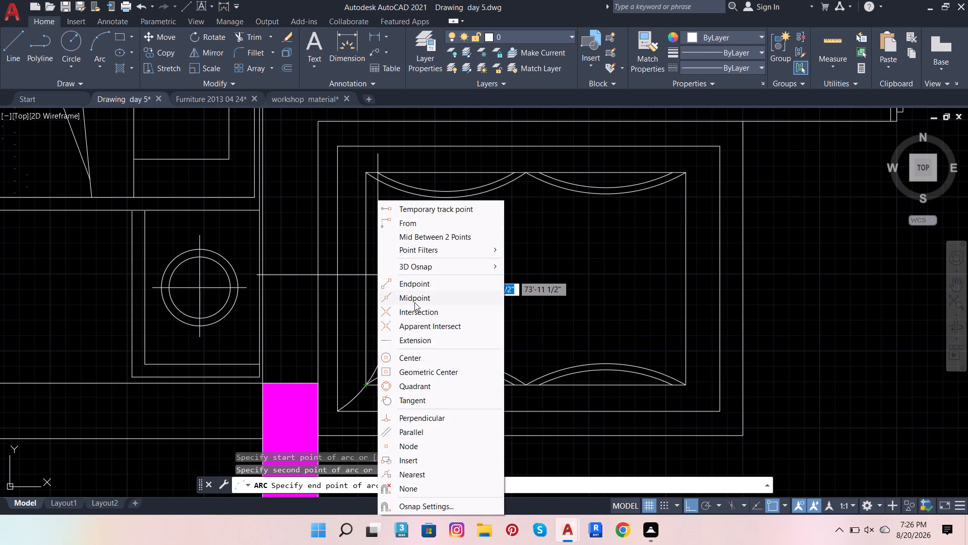
left_click(418, 299)
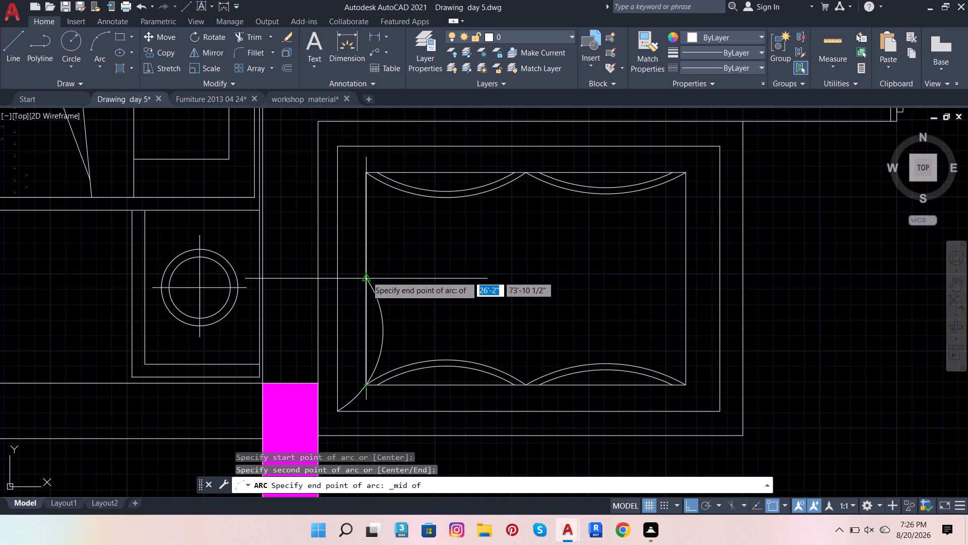
left_click(367, 276)
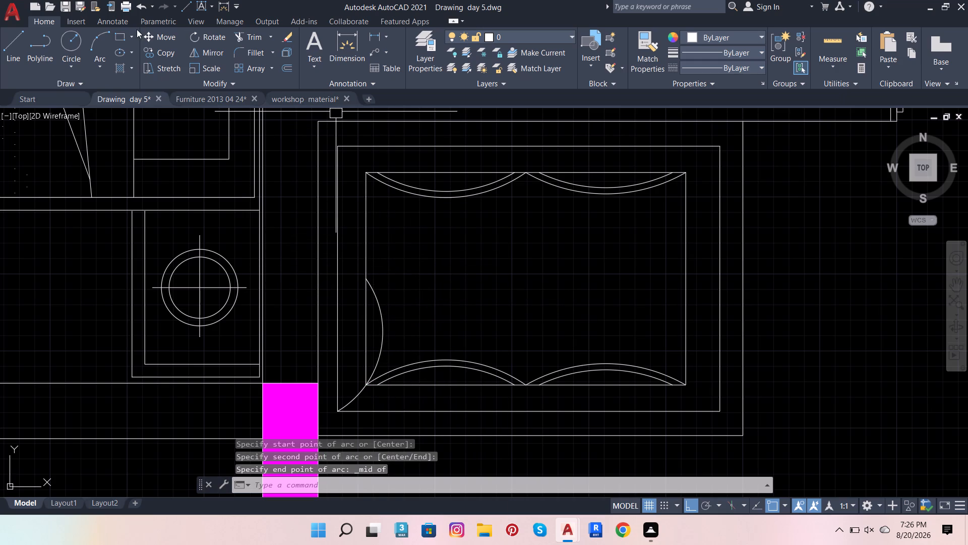
Draw a three-point arc from the outer rectangle's top left corner through the inner top left corner to the inner left side's midpoint.
left_click(99, 38)
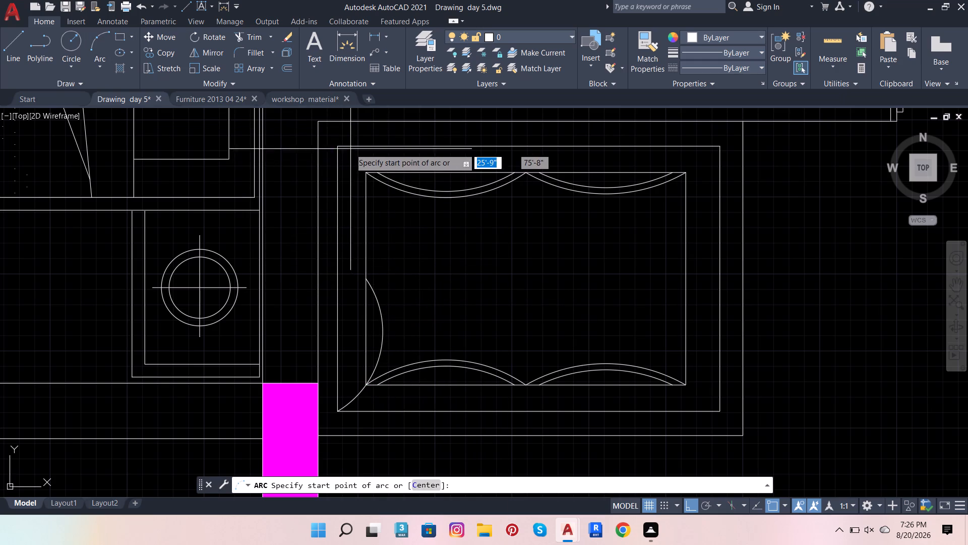
left_click(339, 143)
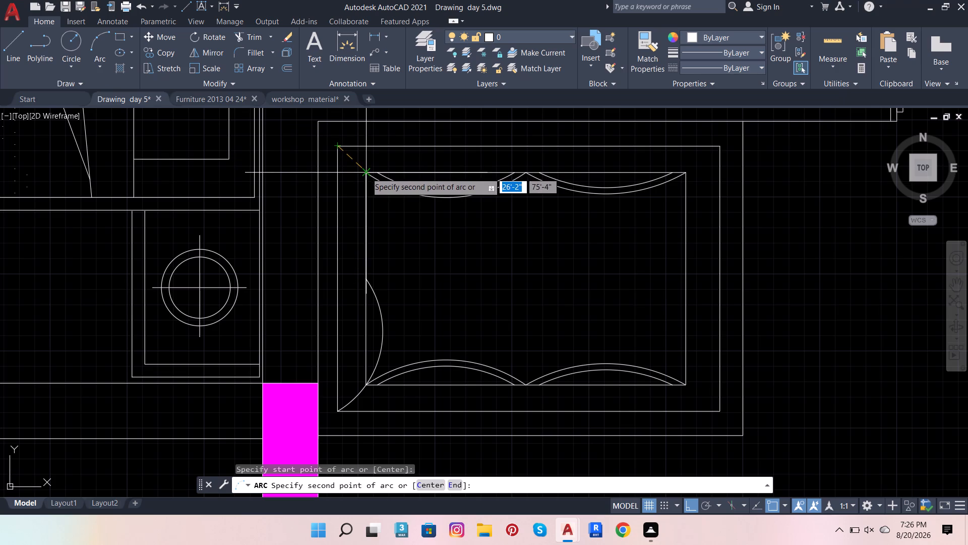
left_click(366, 173)
left_click(366, 278)
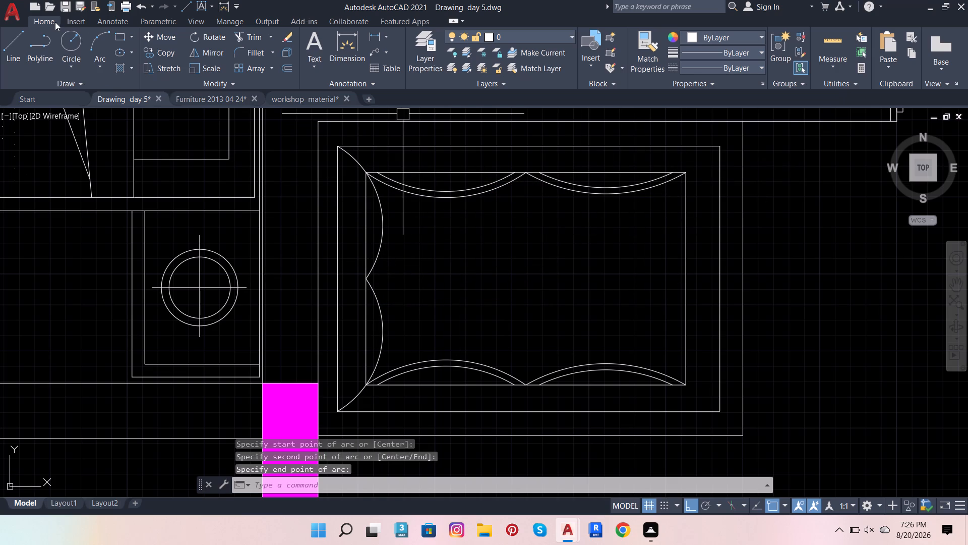
Draw a three-point arc from the outer rectangle's top right corner through the inner top right corner to the inner right side's midpoint.
left_click(102, 35)
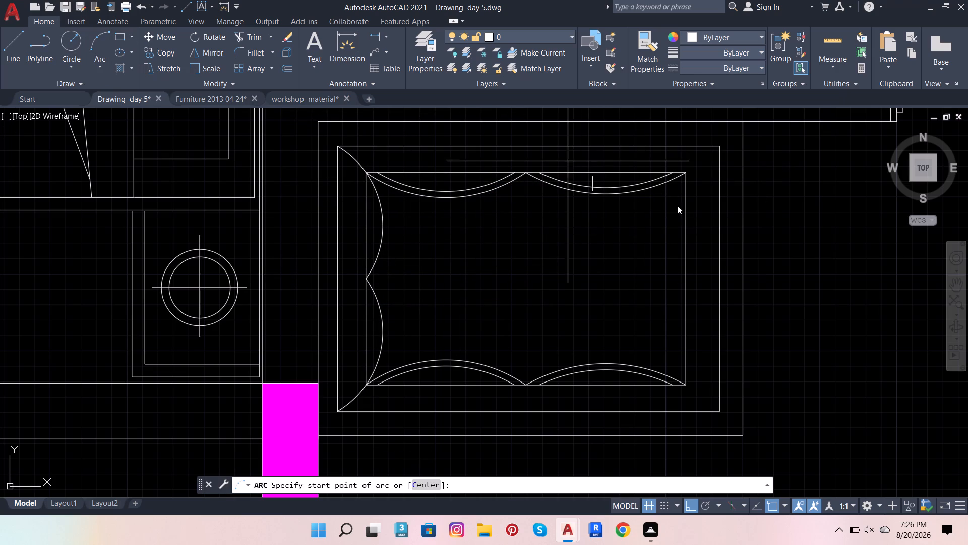
left_click(721, 147)
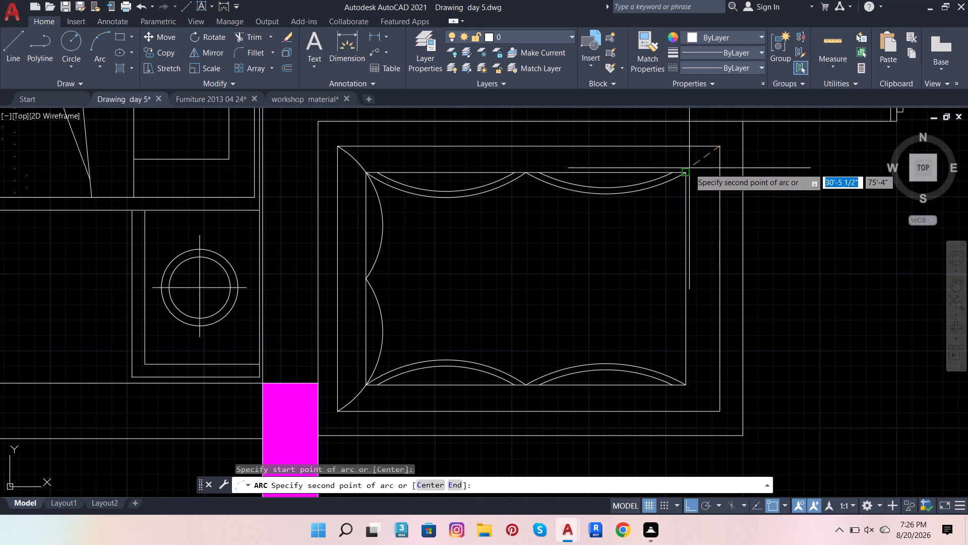
left_click(686, 170)
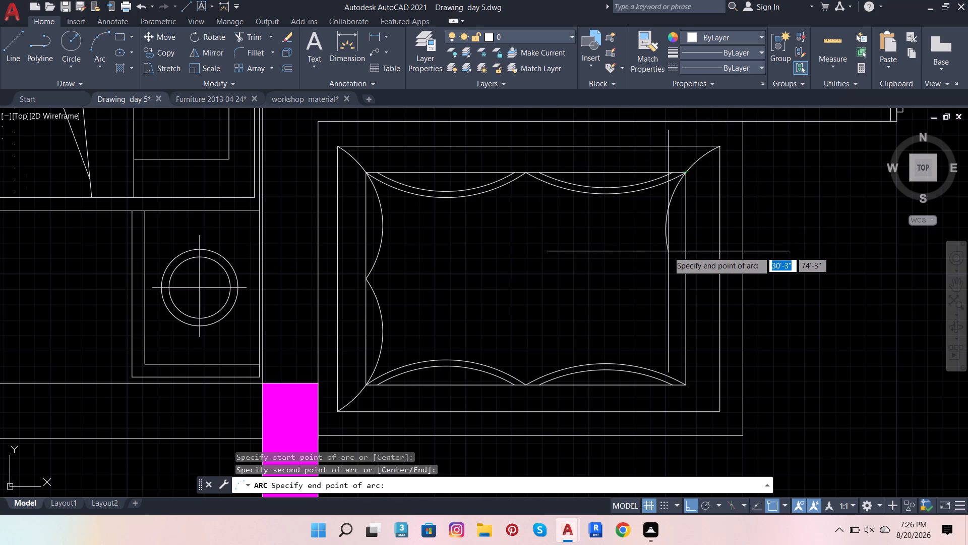
right_click(668, 251, "shift")
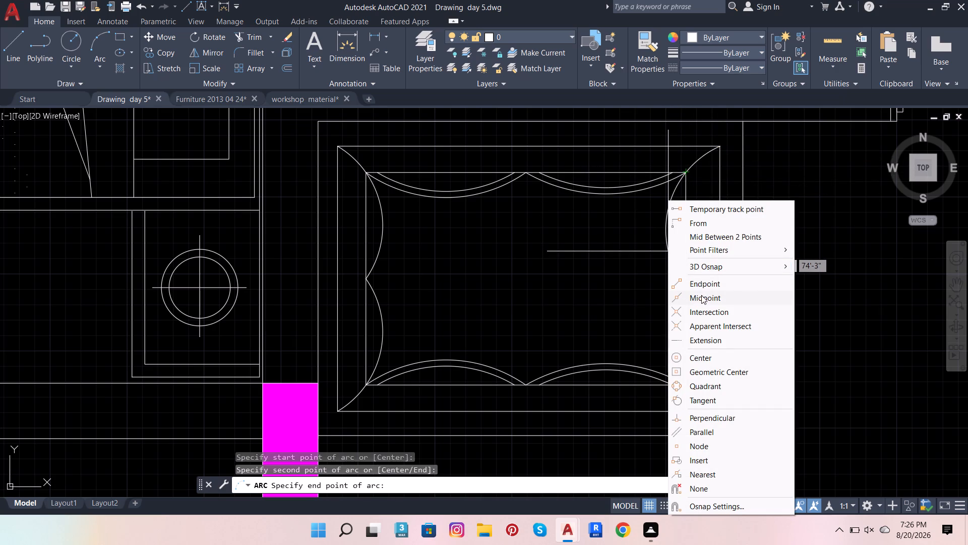
left_click(702, 296)
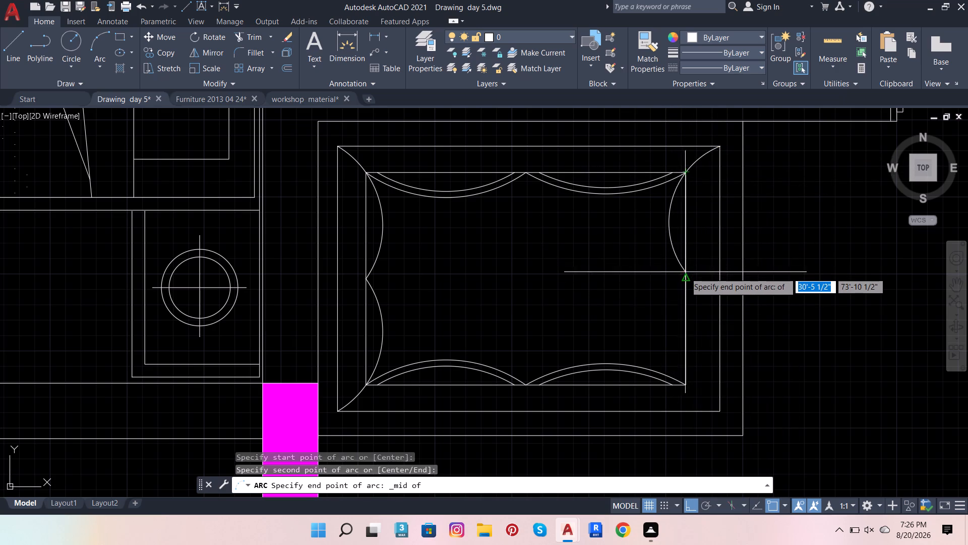
left_click(685, 277)
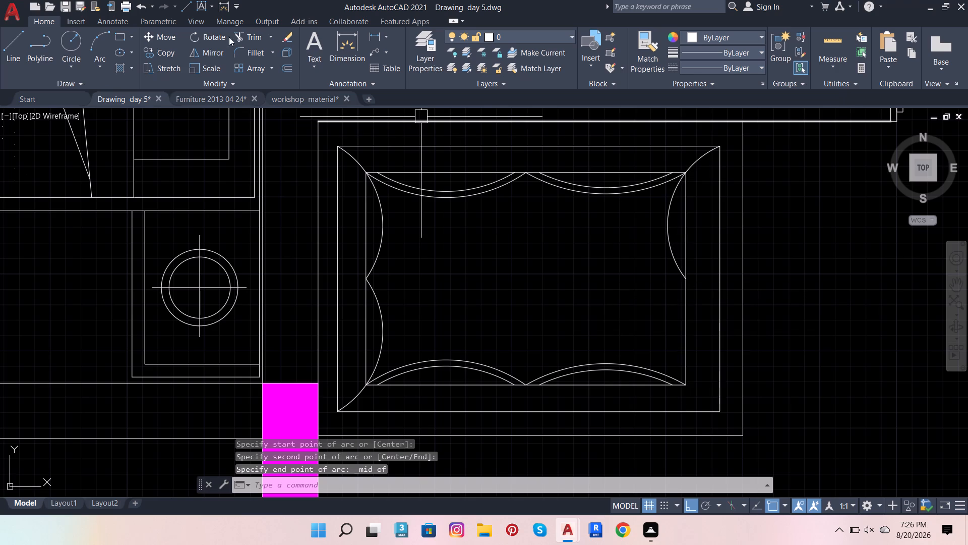
Draw a three-point arc from the outer rectangle's bottom right corner through the inner bottom right corner to the inner right side's midpoint.
left_click_drag(104, 30, 107, 37)
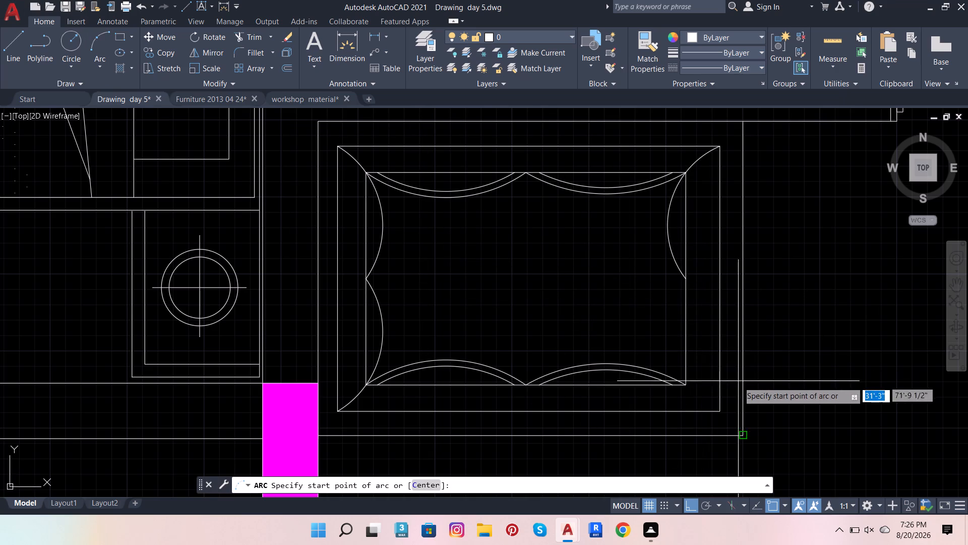
left_click(722, 411)
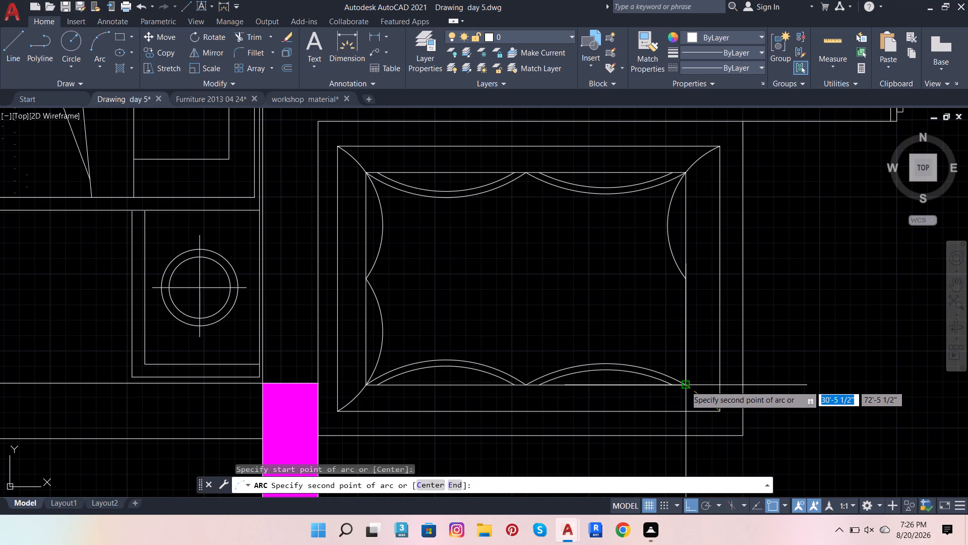
left_click(685, 386)
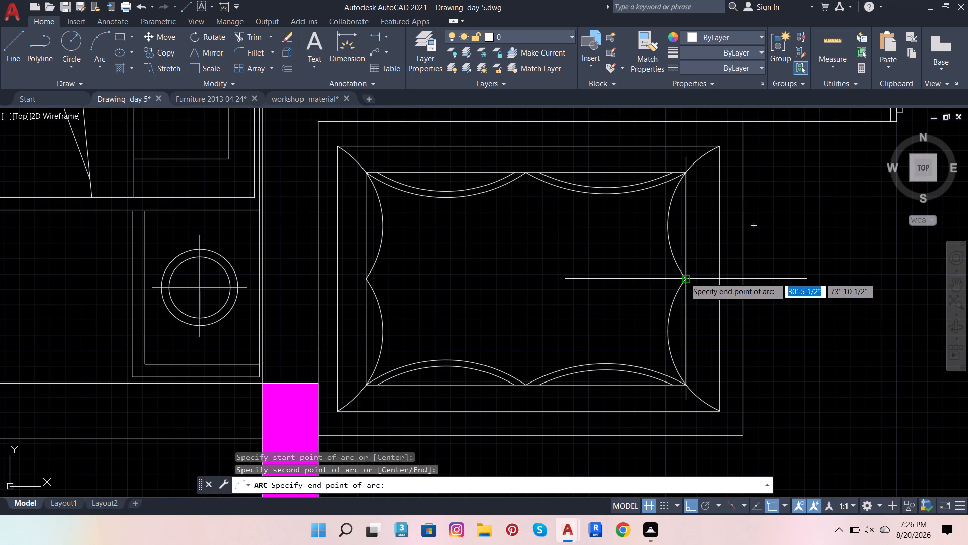
left_click(685, 277)
key("Escape")
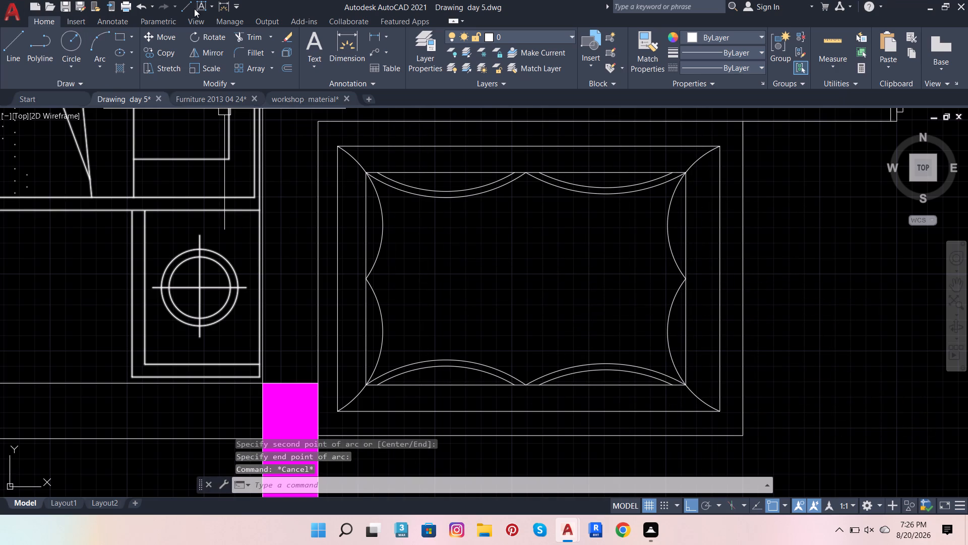
Offset the upper and lower arcs of the left side by 1", toward the outer rectangle's left side.
left_click(291, 63)
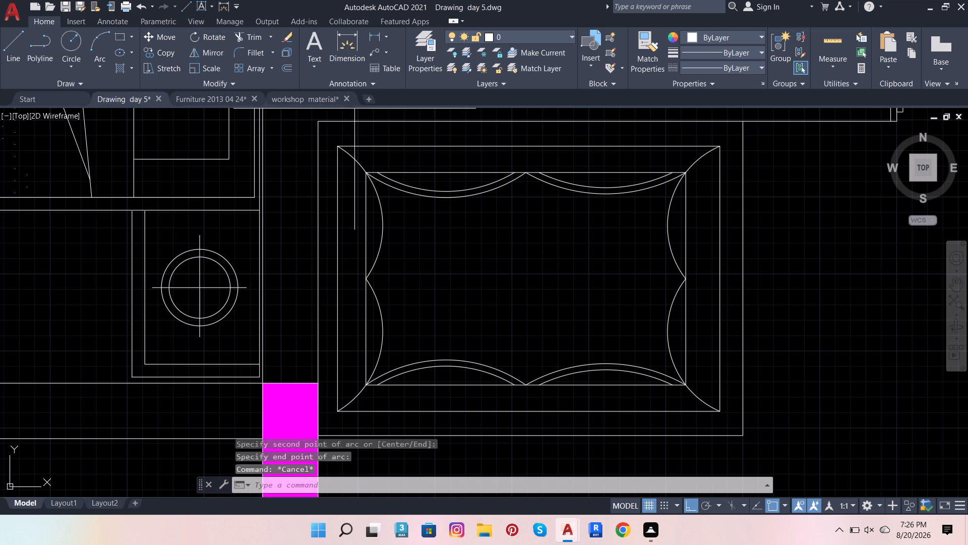
left_click_drag(354, 156, 350, 160)
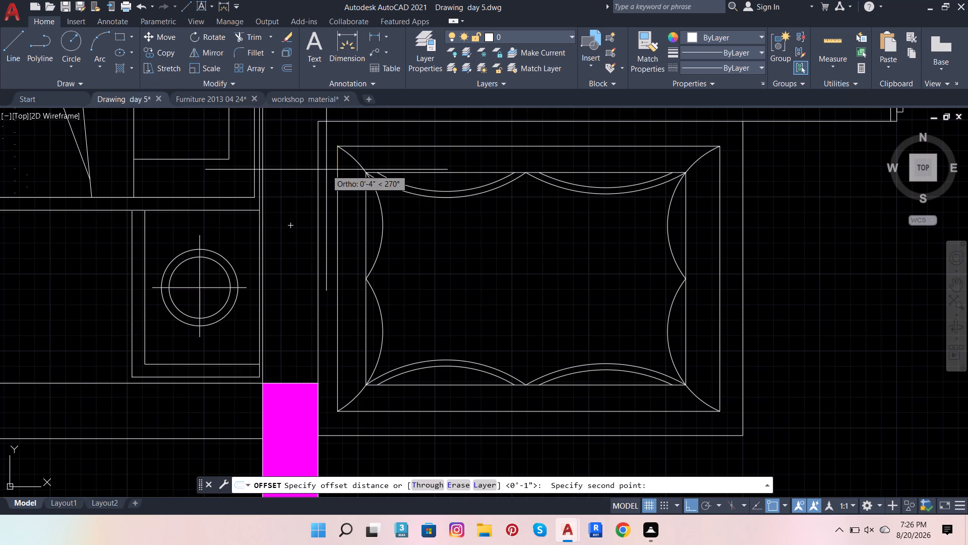
key("1")
key("Return")
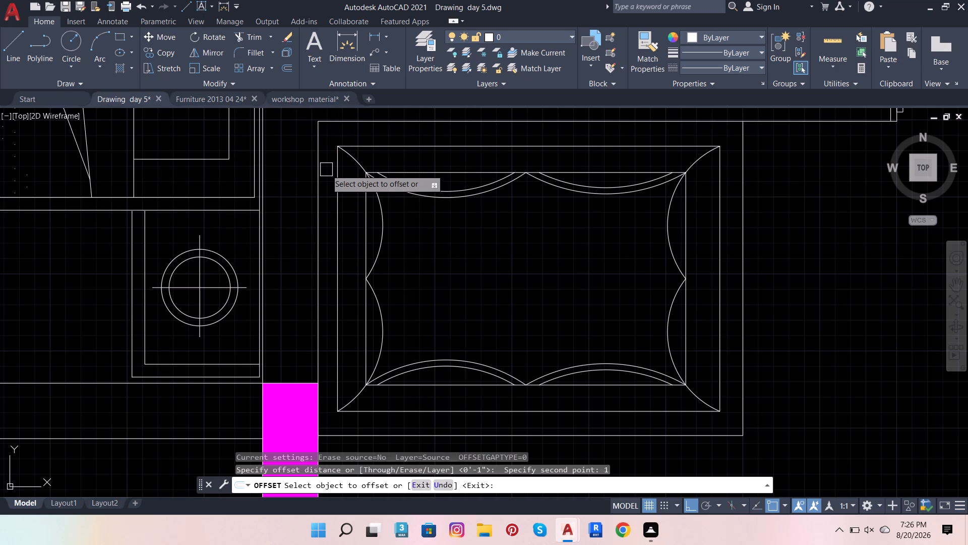
left_click(354, 171)
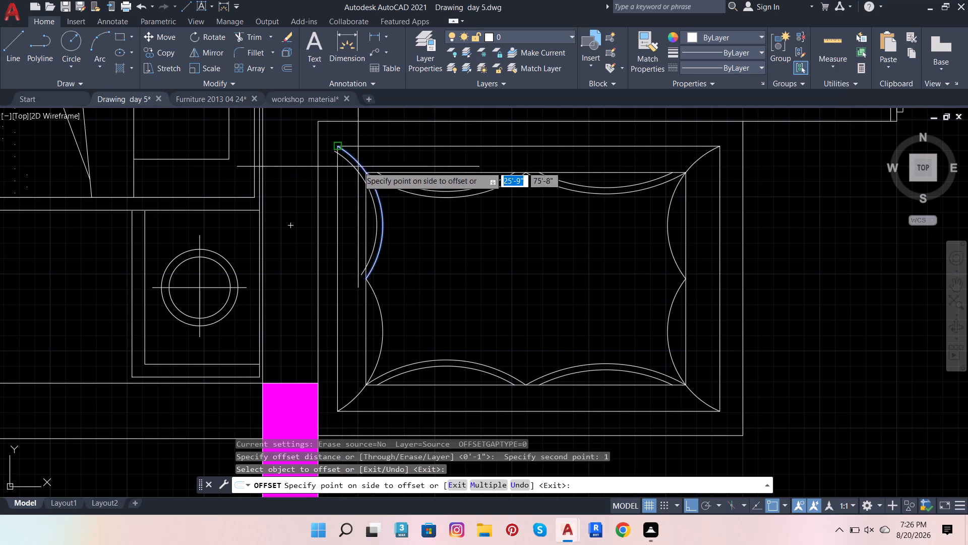
left_click(343, 195)
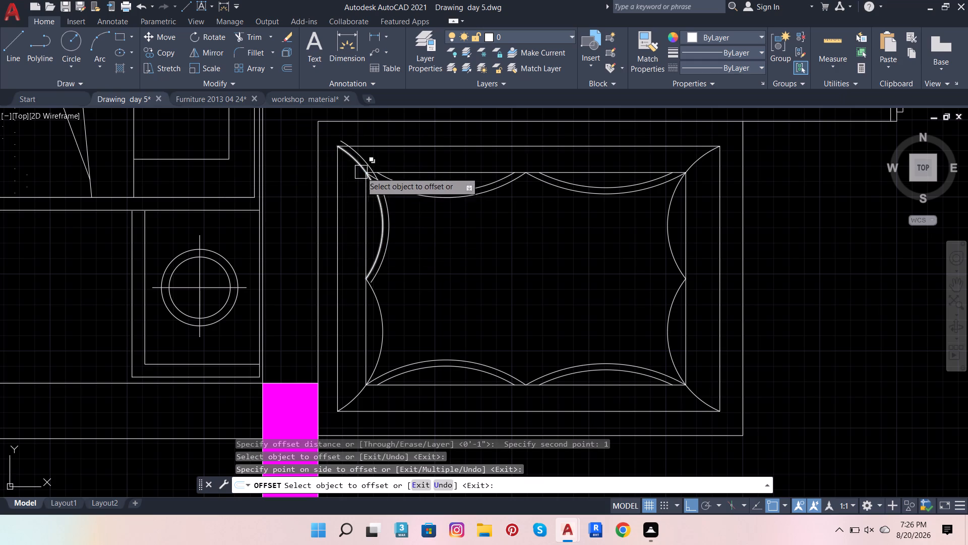
scroll(358, 169, "up", 2)
left_click(357, 158)
left_click(328, 208)
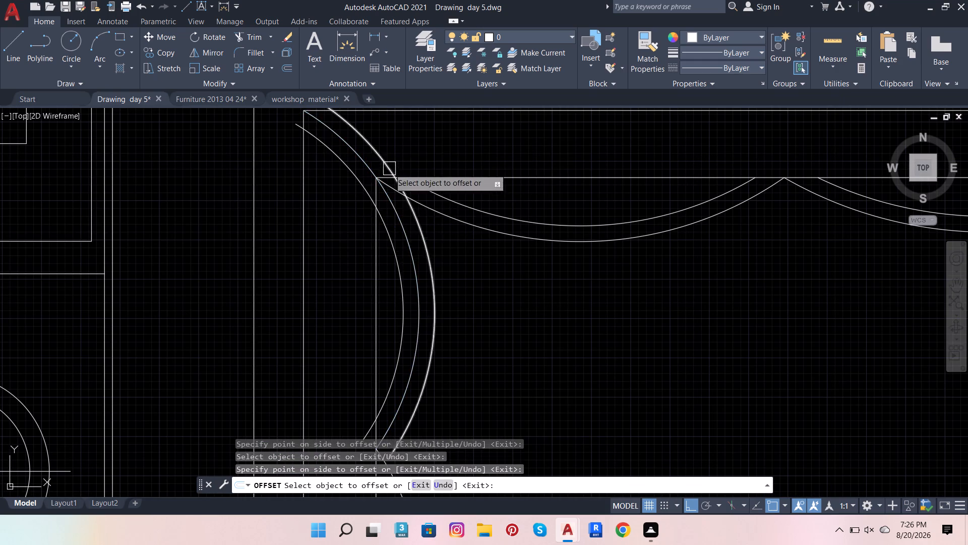
scroll(392, 168, "down", 2)
scroll(377, 309, "up", 1)
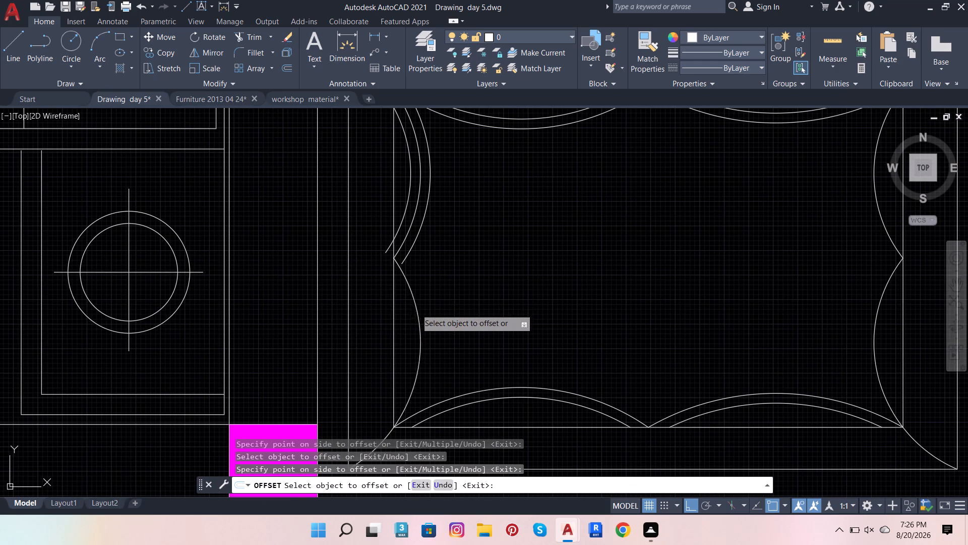
left_click(416, 309)
left_click(385, 314)
Offset the lower and upper arcs of the right side by 1", toward the outer rectangle's right side.
scroll(378, 305, "down", 2)
scroll(598, 327, "up", 2)
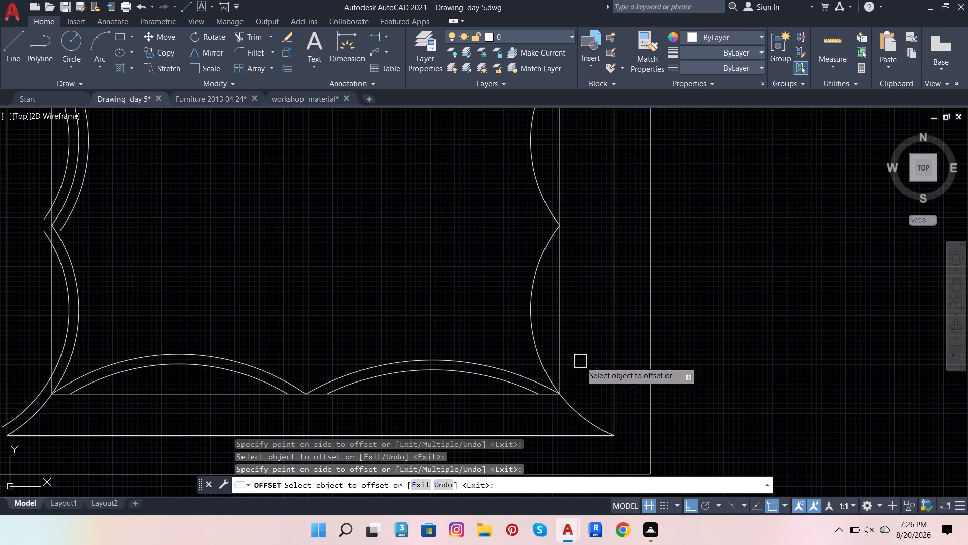
left_click(577, 408)
left_click(600, 385)
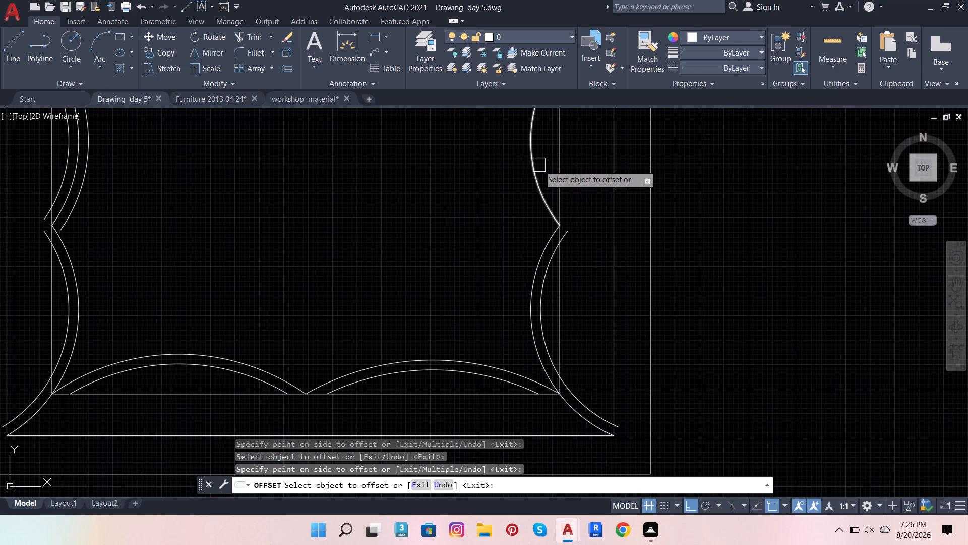
left_click(538, 165)
left_click(618, 177)
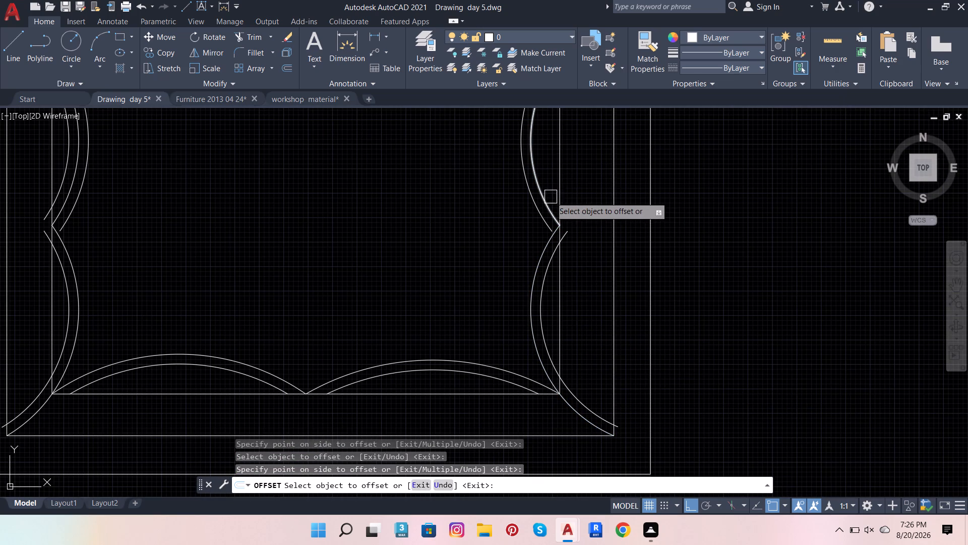
left_click_drag(543, 196, 549, 196)
left_click(601, 197)
scroll(592, 283, "down", 1)
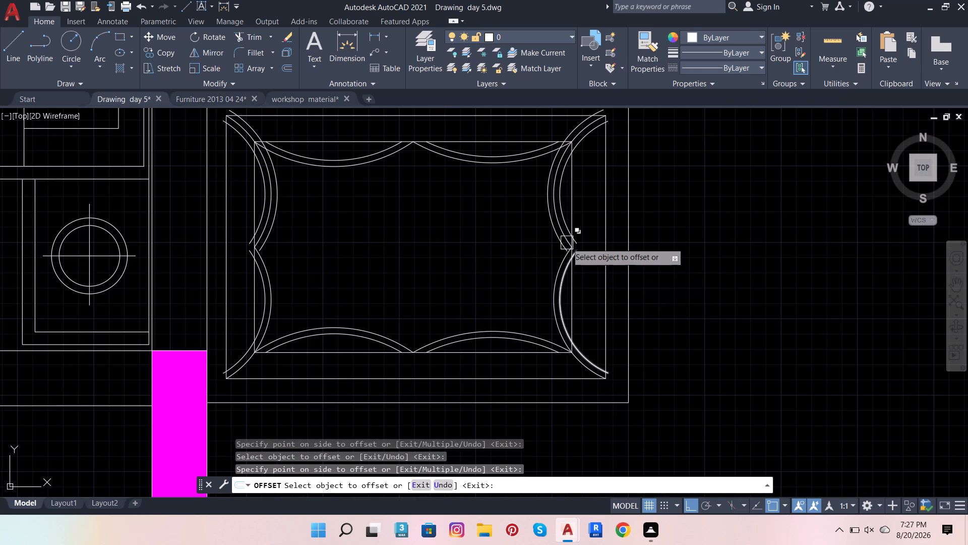
key("Escape")
key("Escape")
Delete the surplus offset arcs on the interior side of the upper left and upper right arcs.
scroll(557, 239, "up", 1)
left_click(558, 239)
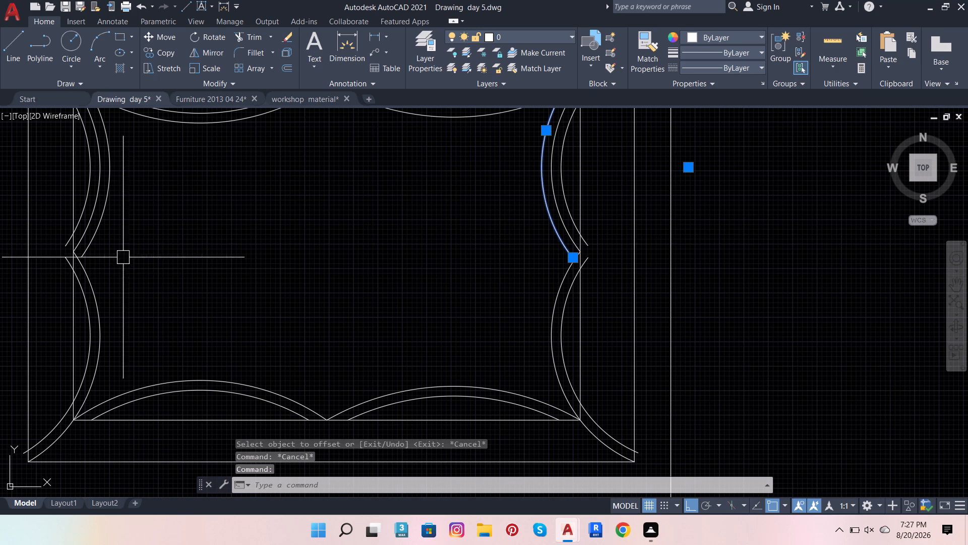
left_click(101, 232)
key("Delete")
Trim both arcs' ends beyond the inner rectangle at the top left corner, including the stub crossing the outer rectangle.
scroll(239, 313, "down", 1)
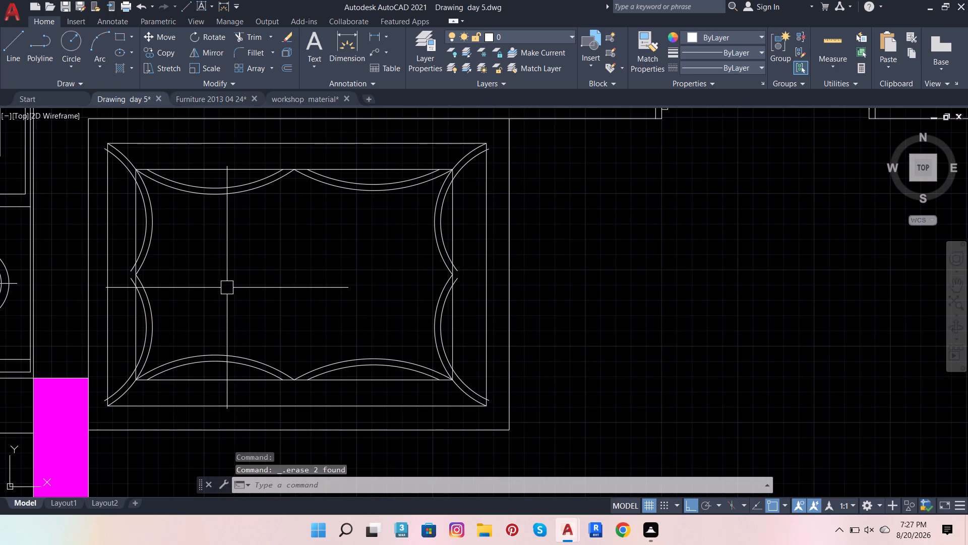
left_click(248, 41)
scroll(123, 169, "up", 1)
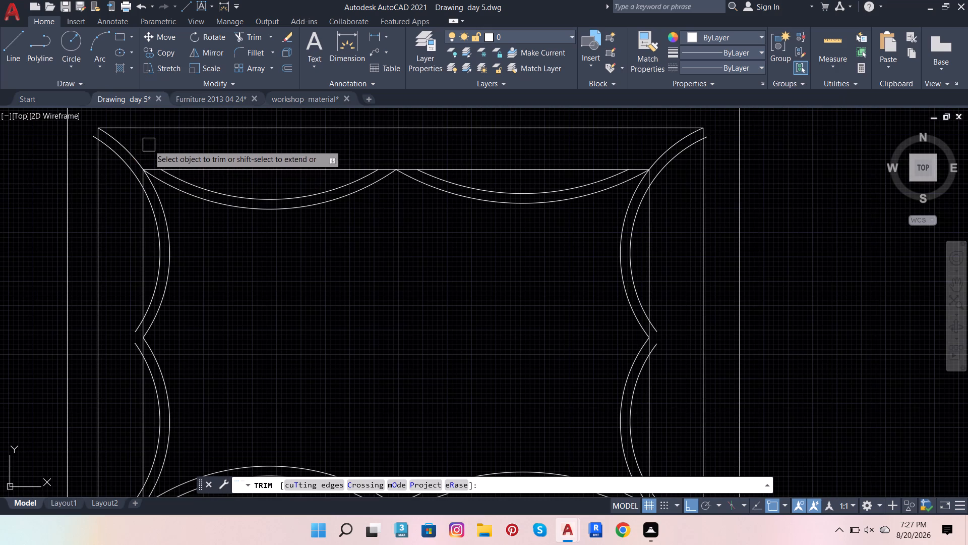
left_click_drag(146, 152, 124, 187)
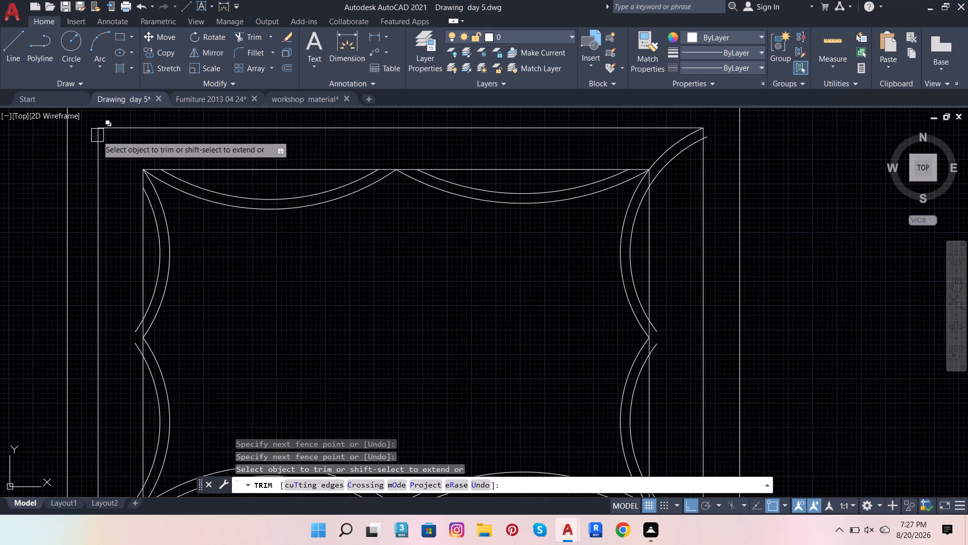
scroll(97, 135, "up", 4)
left_click_drag(86, 143, 96, 142)
Trim the two offset arc ends projecting past the inner rectangle's left side near its midpoint.
scroll(268, 176, "down", 3)
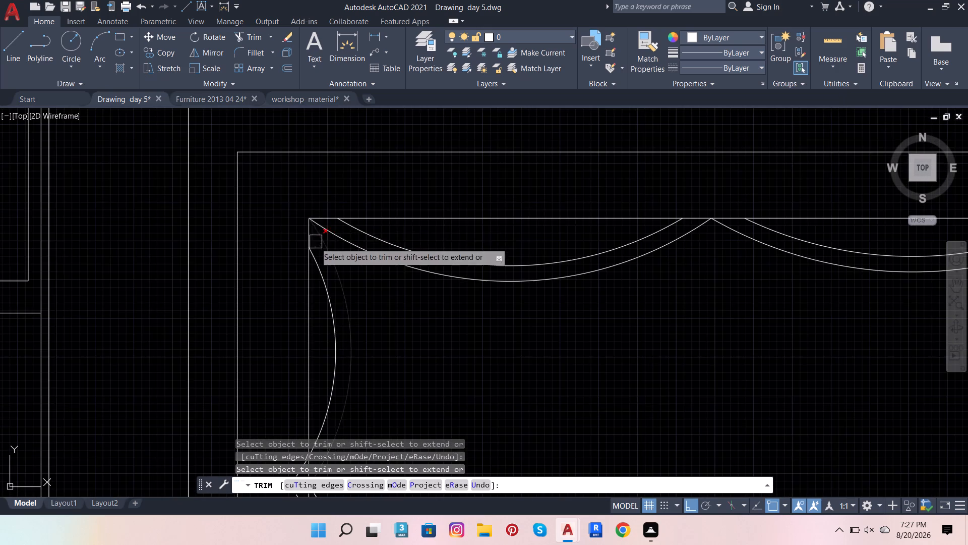
scroll(342, 194, "down", 2)
scroll(303, 329, "up", 3)
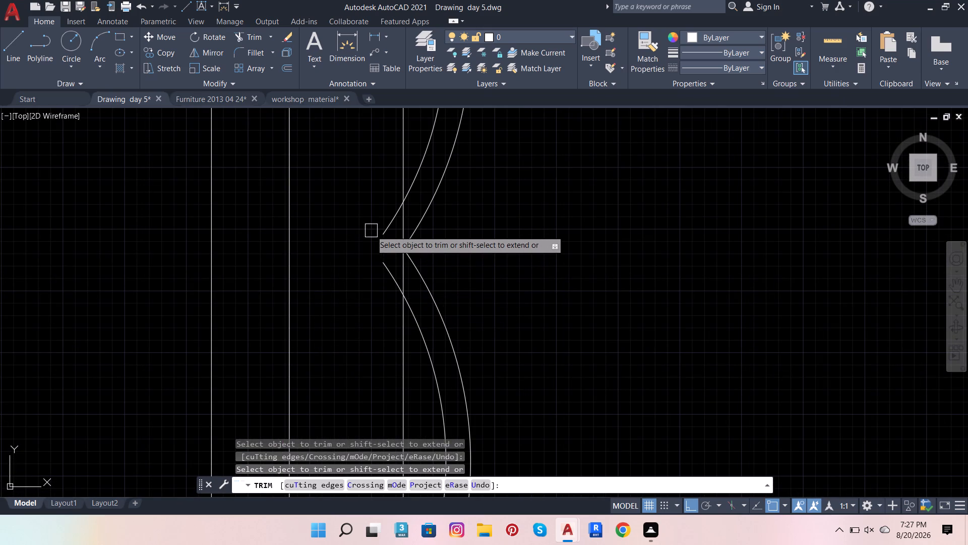
left_click(382, 234)
left_click(380, 262)
Trim both arcs' ends beyond the inner rectangle at the bottom left corner, including the stub outside the outer rectangle.
scroll(439, 221, "down", 3)
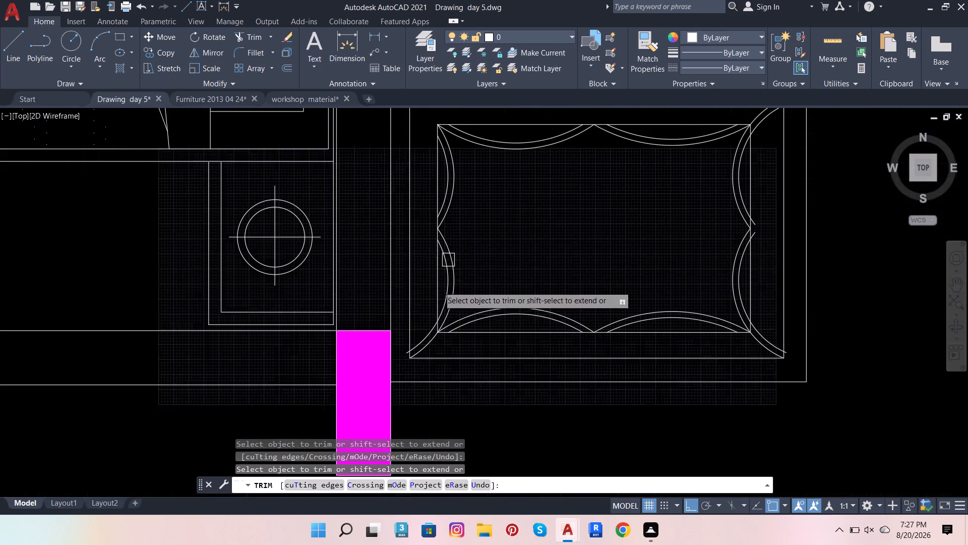
scroll(426, 338, "up", 3)
left_click_drag(417, 307, 459, 368)
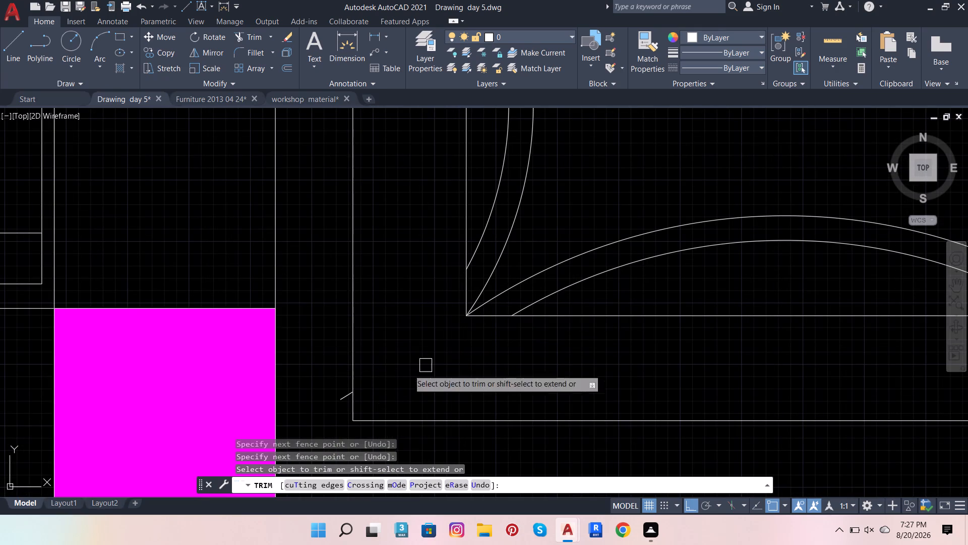
left_click(337, 395)
Trim both arcs' ends beyond the inner rectangle at the top right corner, including the stub outside the outer rectangle.
scroll(341, 369, "down", 4)
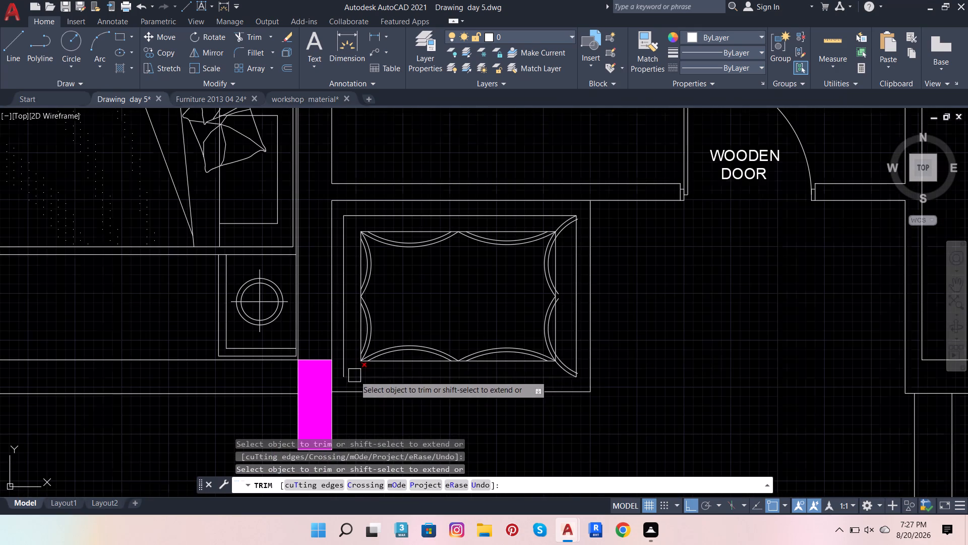
scroll(555, 222, "up", 3)
left_click_drag(562, 215, 586, 247)
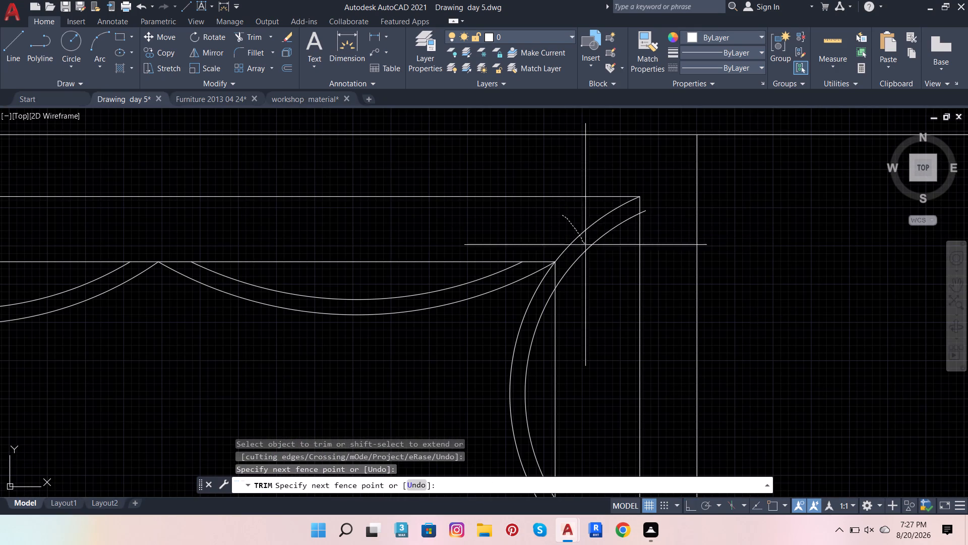
left_click_drag(586, 247, 610, 281)
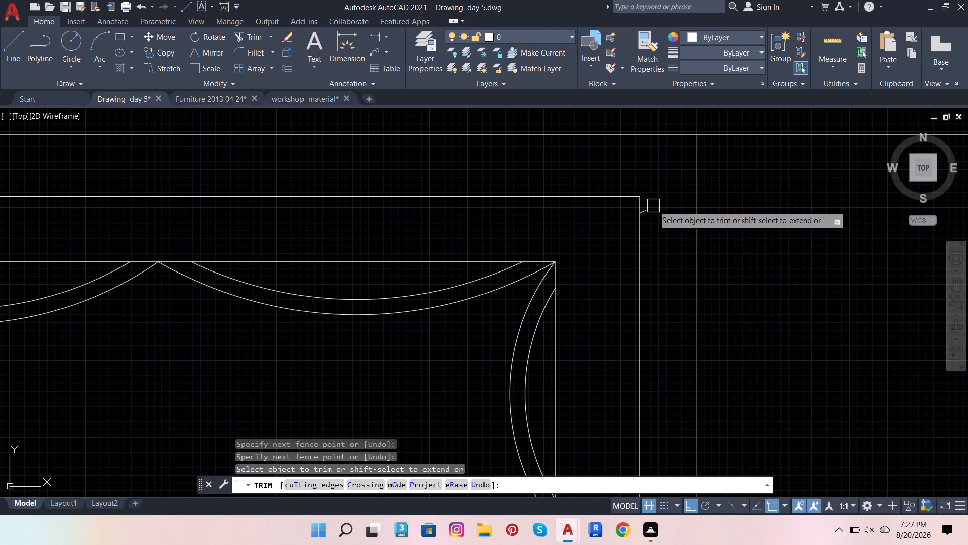
left_click(651, 214)
Trim the two offset arc ends projecting past the inner rectangle's right side near its midpoint.
scroll(678, 171, "down", 3)
scroll(651, 346, "up", 1)
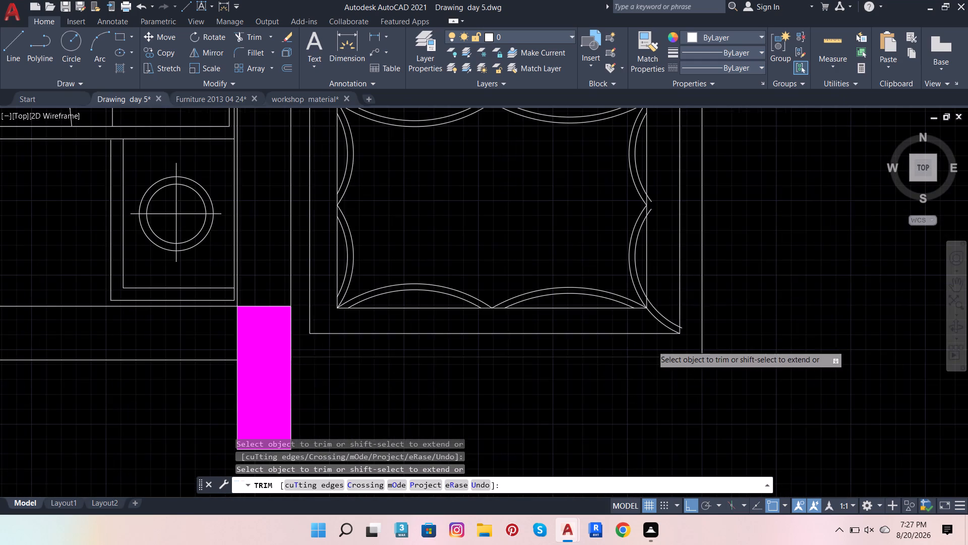
scroll(657, 212, "up", 3)
left_click(632, 204)
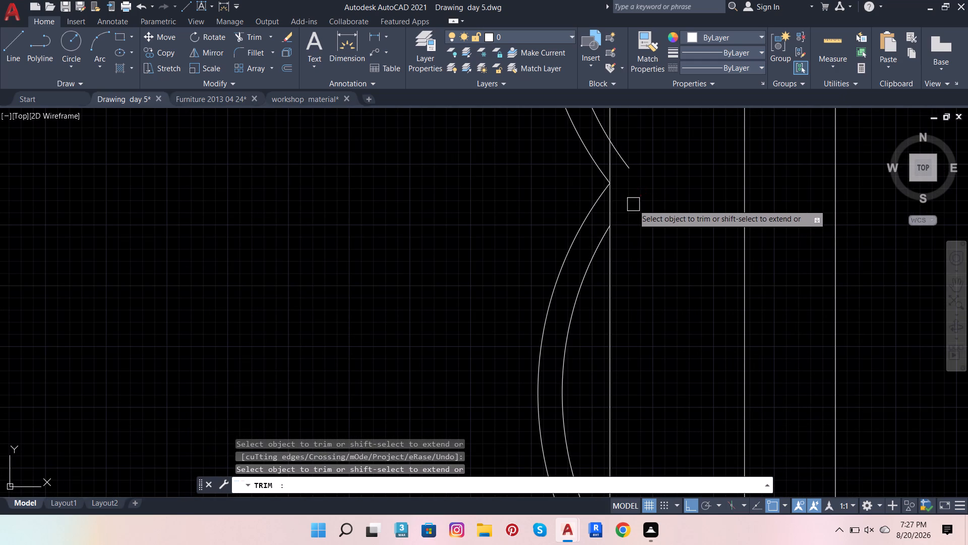
left_click(633, 166)
Trim both arcs' ends beyond the inner rectangle at the bottom right corner, including the stub outside the outer rectangle.
scroll(645, 157, "down", 4)
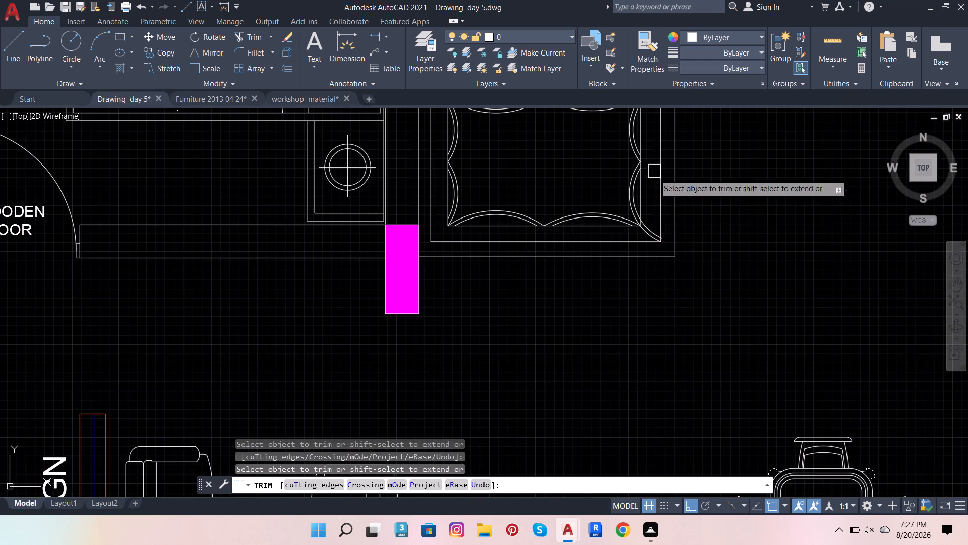
scroll(656, 255, "up", 2)
left_click_drag(644, 184, 633, 210)
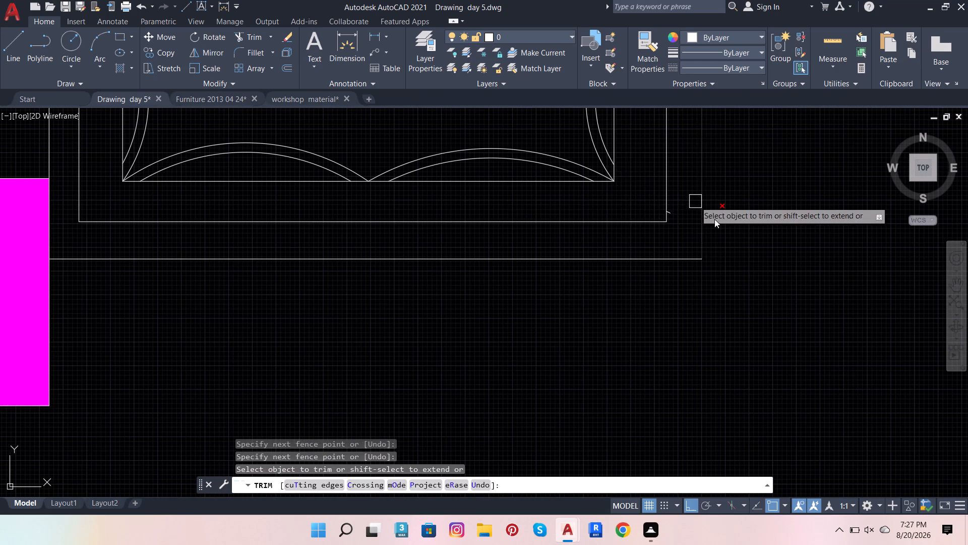
scroll(660, 222, "up", 2)
left_click(680, 203)
scroll(685, 304, "down", 2)
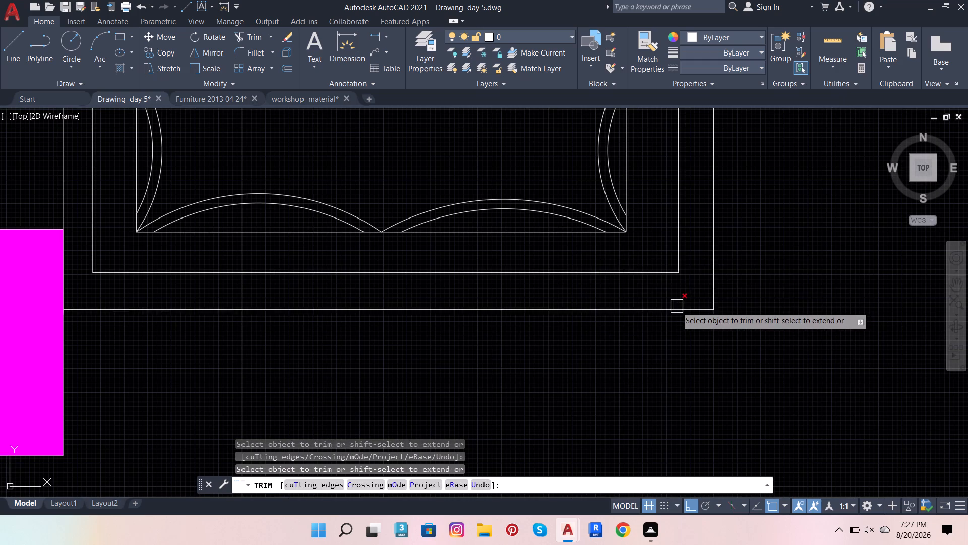
scroll(559, 241, "down", 3)
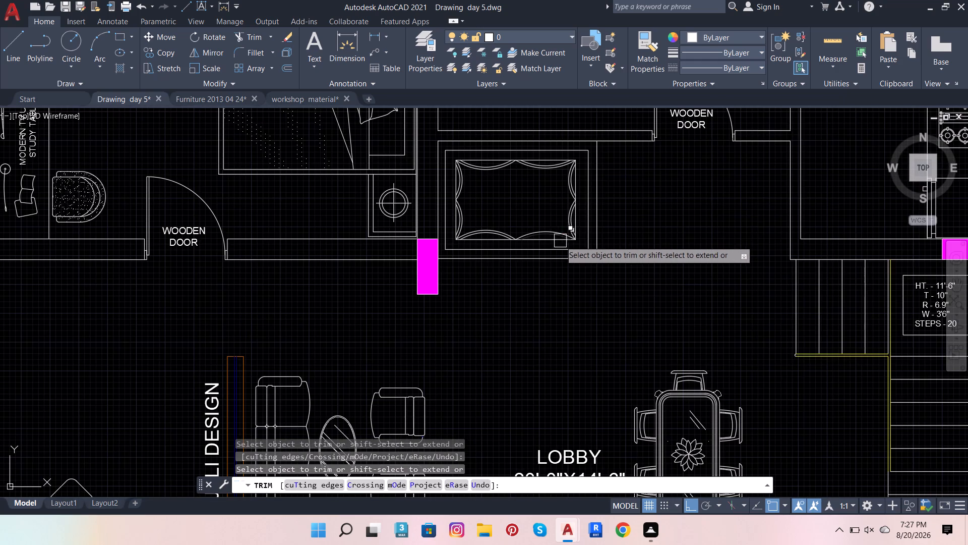
key("Escape")
key("Escape")
Delete the inner rectangle and the separate line along its top edge.
scroll(532, 236, "up", 3)
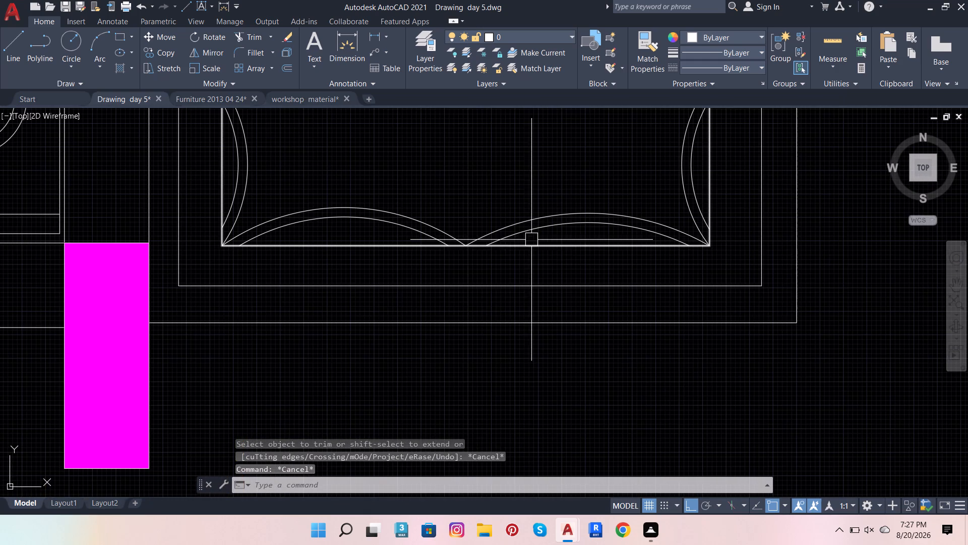
left_click(529, 245)
scroll(632, 274, "down", 2)
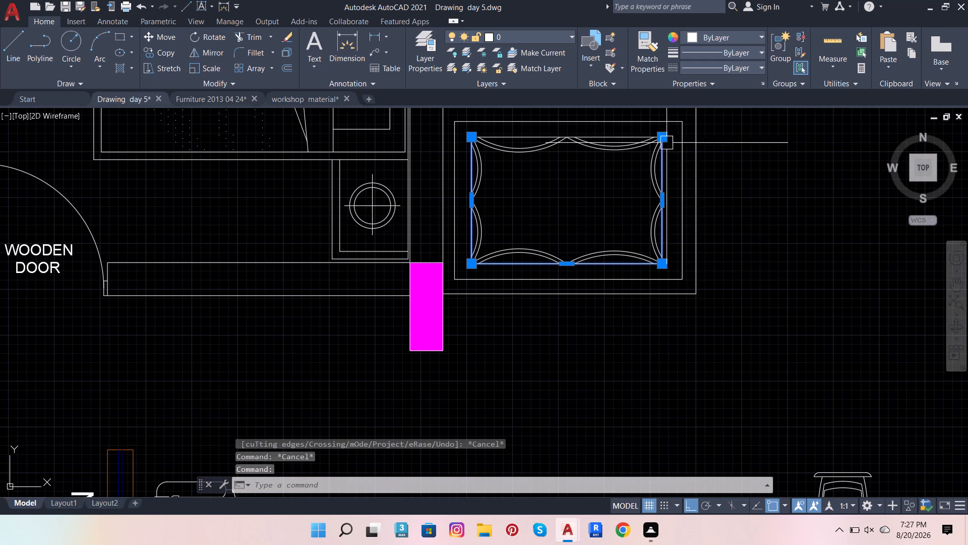
left_click(628, 133)
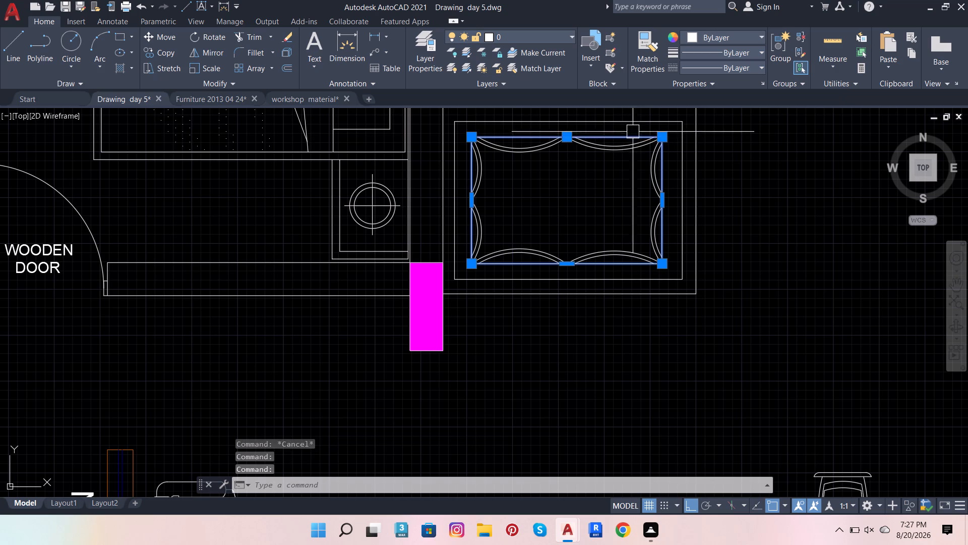
key("Delete")
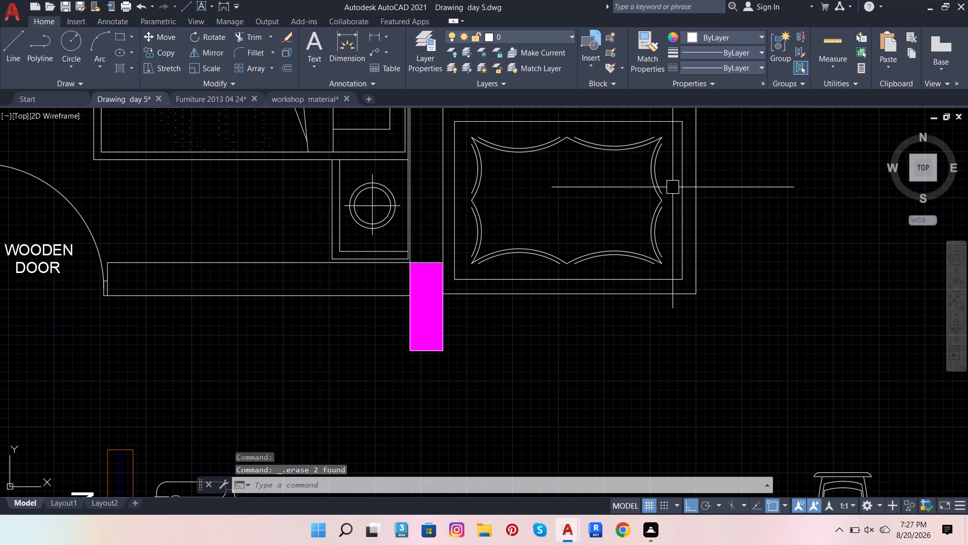
Extend the outer offset arcs along the bottom, left midpoint, right midpoint and lower corners to the adjacent arcs or surrounding rectangle.
scroll(672, 188, "up", 2)
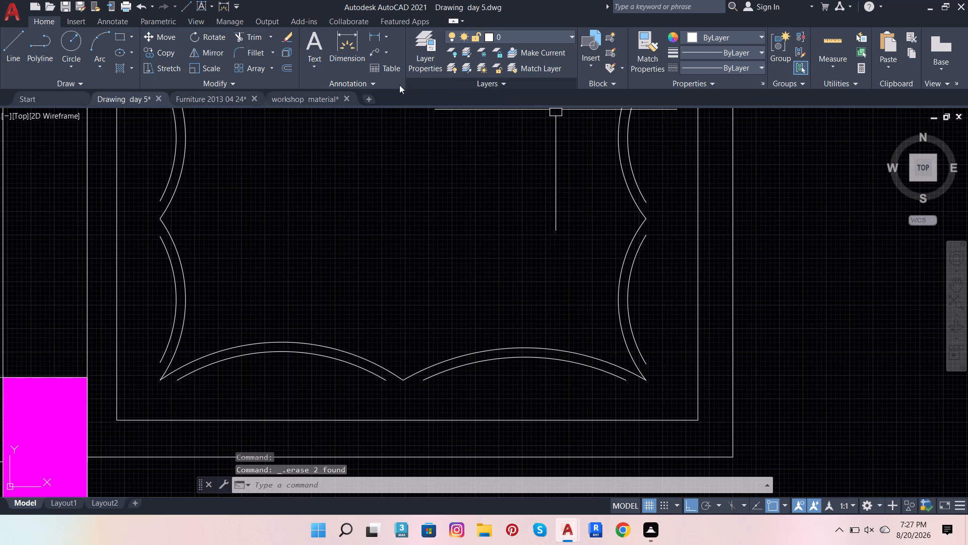
left_click(254, 30)
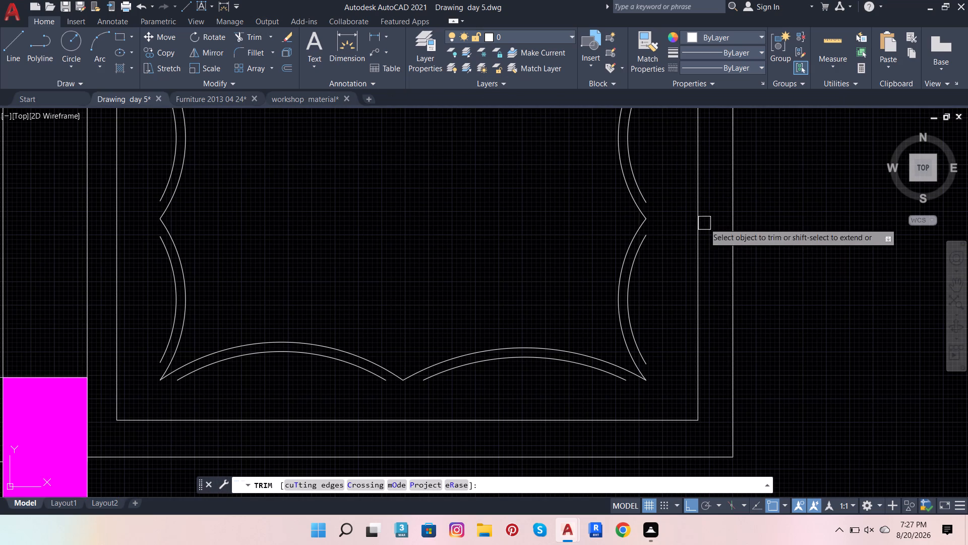
left_click(641, 183, "shift")
left_click(645, 253, "shift")
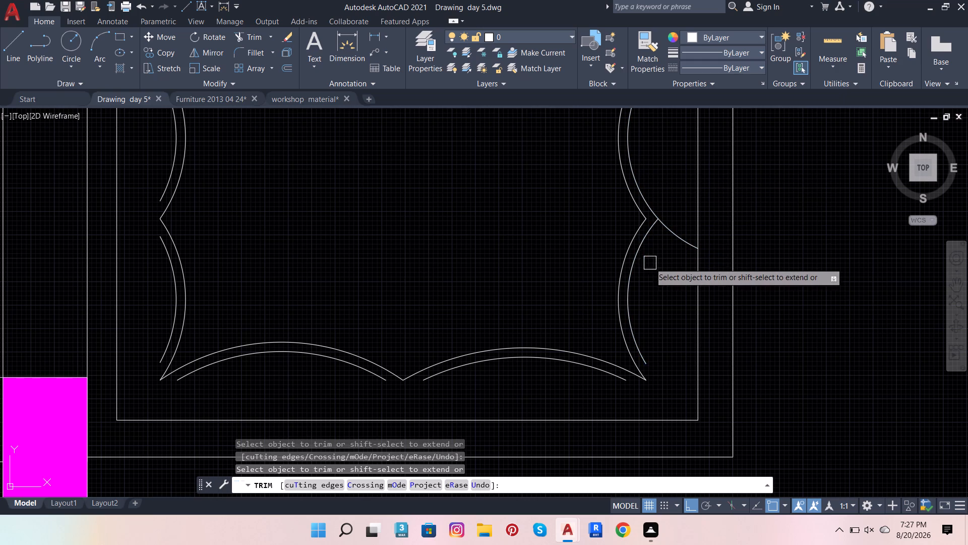
left_click(644, 355, "shift")
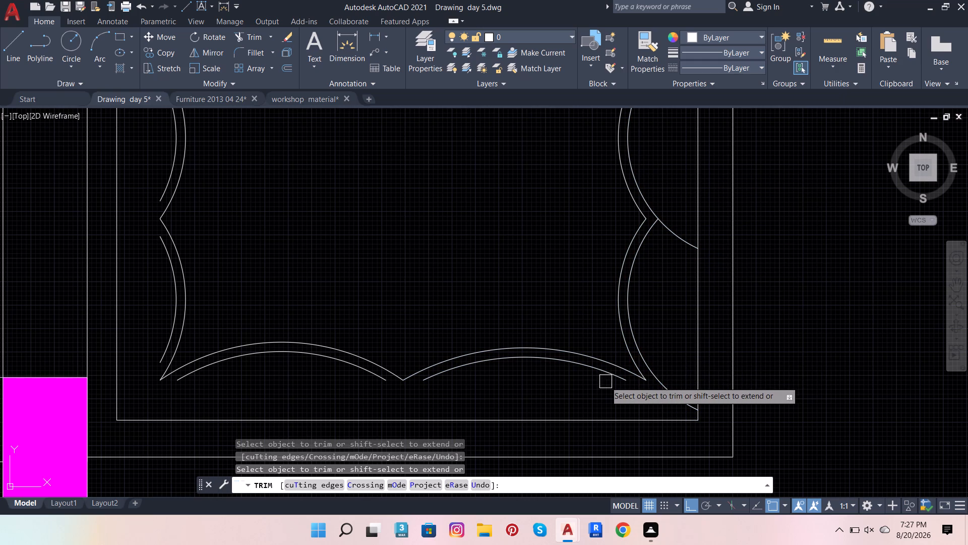
left_click(612, 377, "shift")
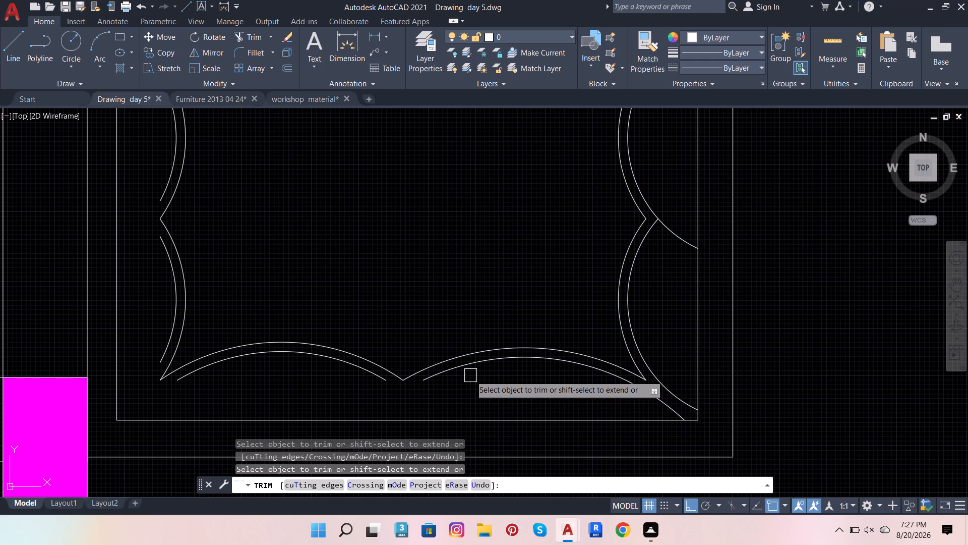
left_click(450, 372, "shift")
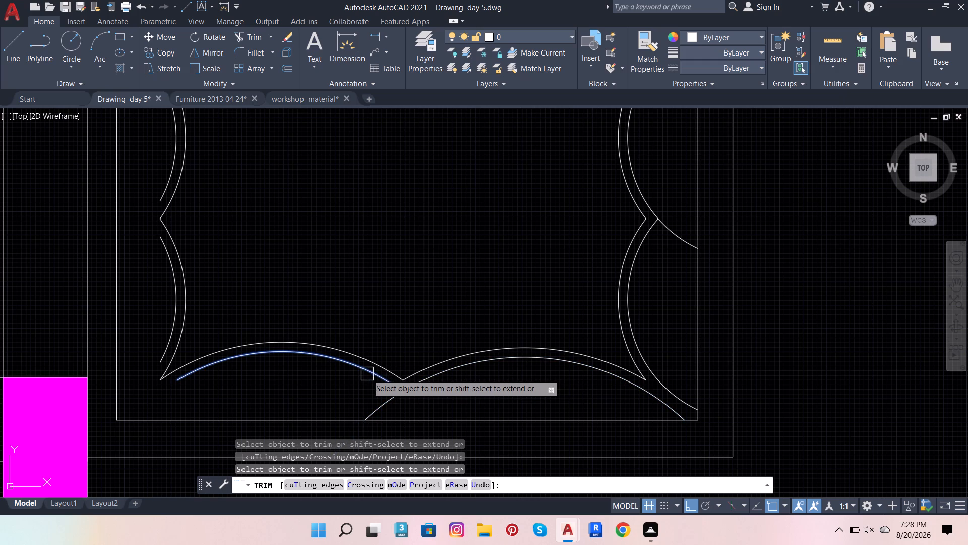
left_click(367, 374, "shift")
left_click(213, 372, "shift")
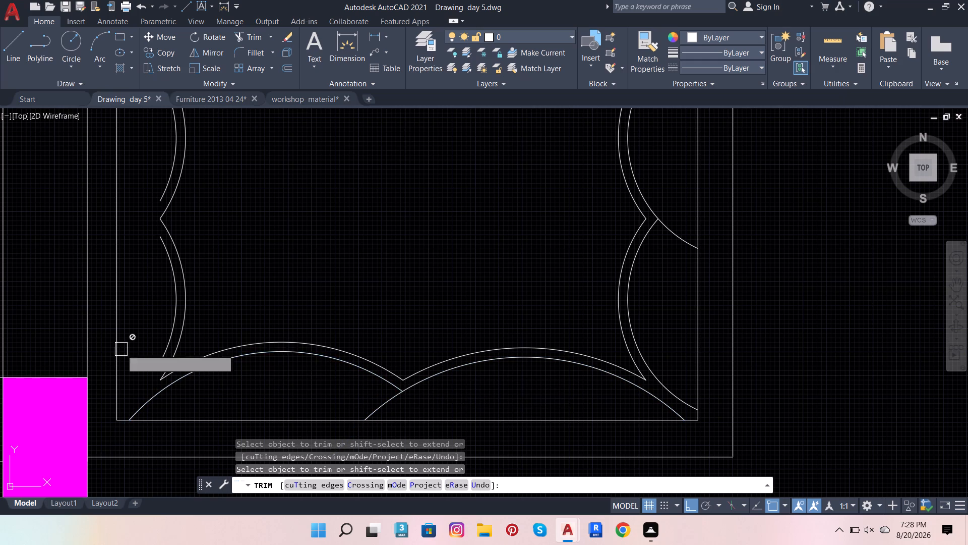
left_click(165, 344, "shift")
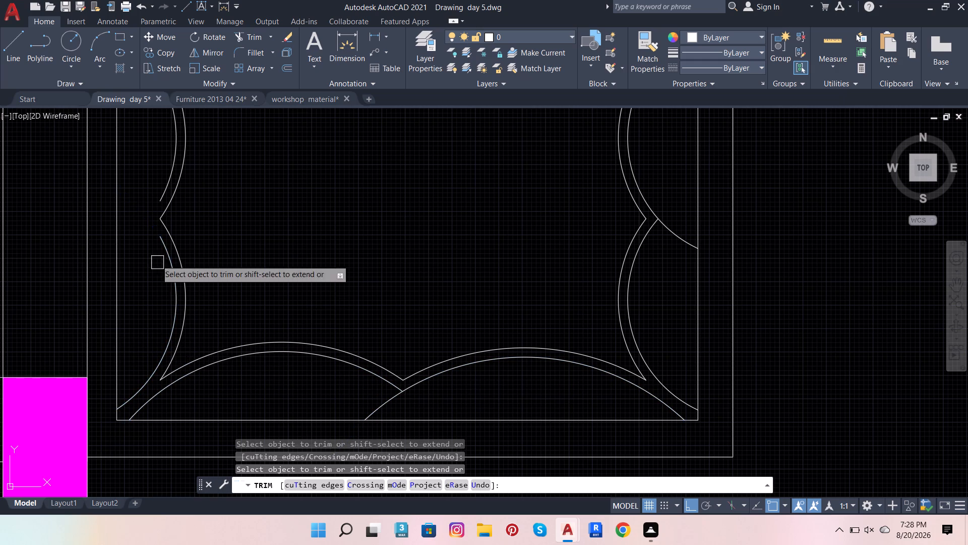
left_click(165, 251, "shift")
left_click(164, 185, "shift")
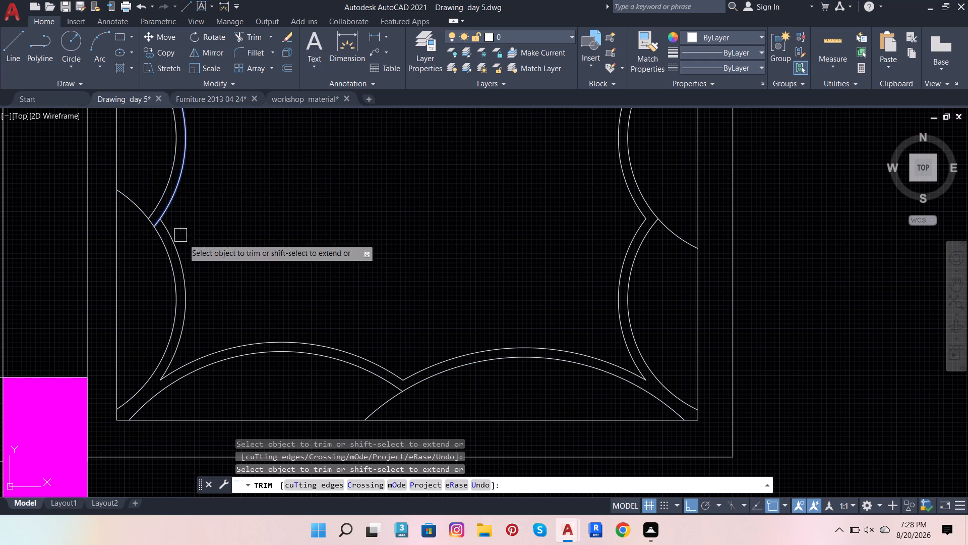
Extend the outer offset arcs along the top and at both upper corners to meet each other and the surrounding rectangle.
scroll(232, 310, "down", 3, "shift")
scroll(260, 253, "up", 2, "shift")
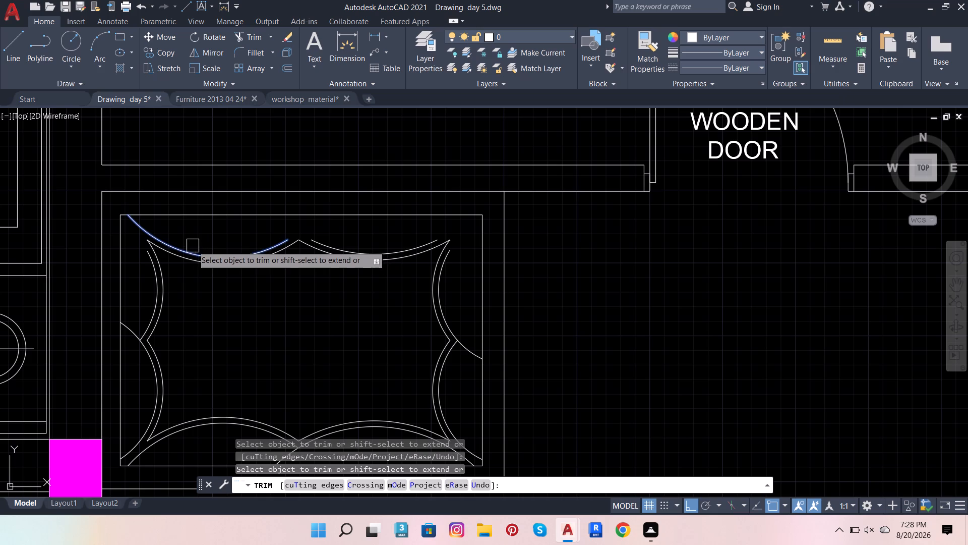
left_click(190, 244, "shift")
left_click(157, 275, "shift")
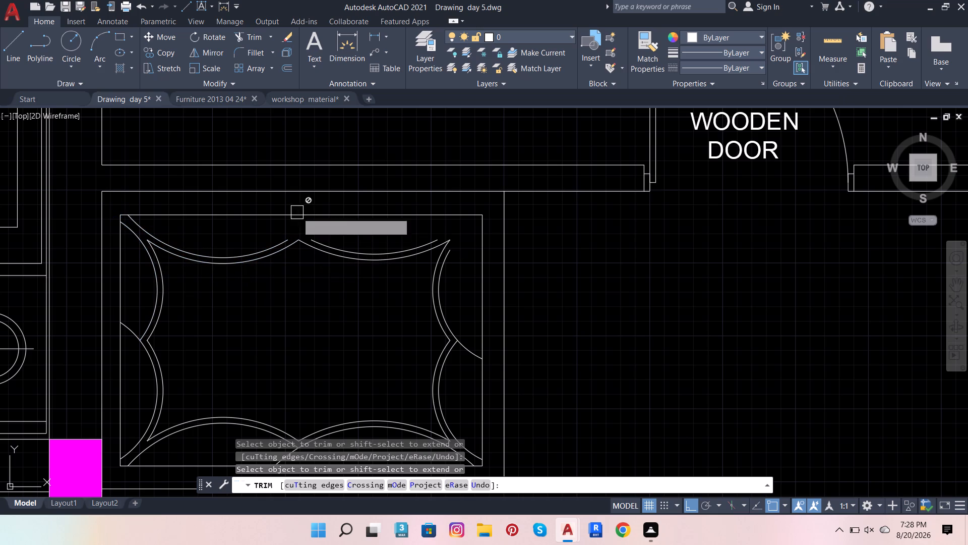
left_click(319, 241, "shift")
left_click(274, 241, "shift")
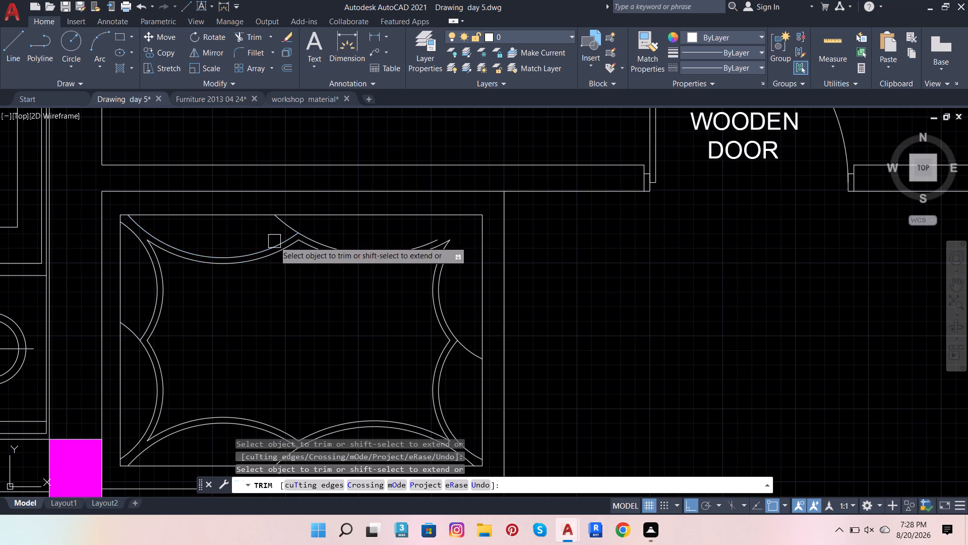
left_click(417, 244, "shift")
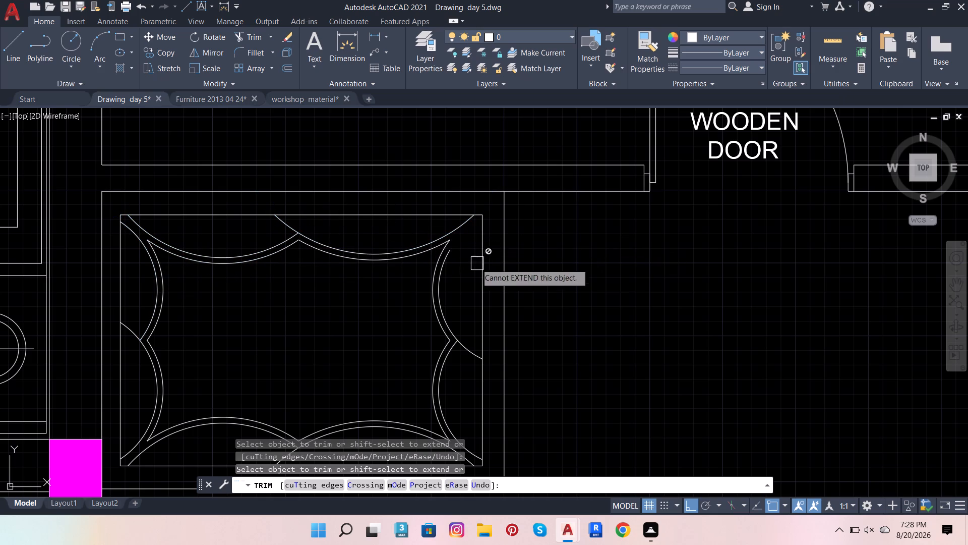
left_click(455, 254, "shift")
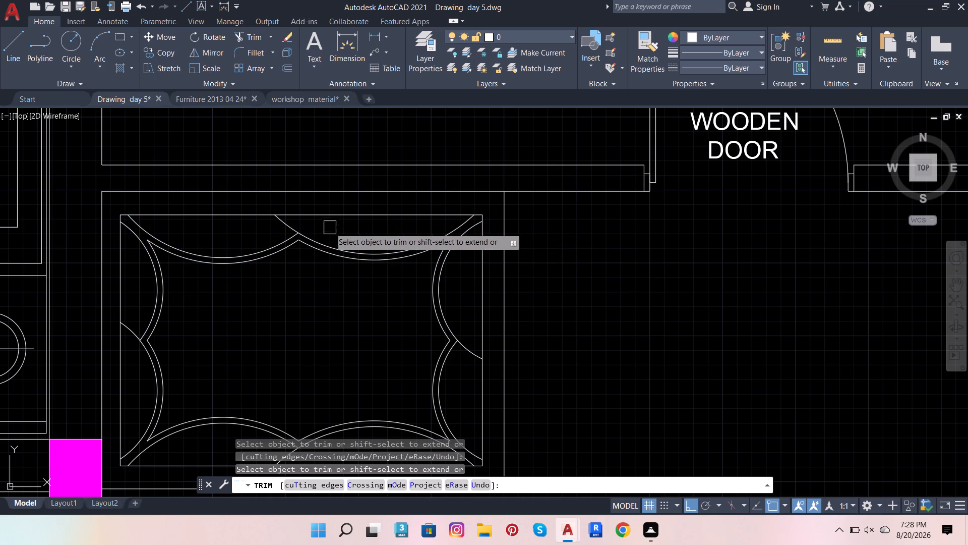
Trim the outer arc tails running past their intersections at the border's top and right midpoints.
left_click_drag(295, 226, 304, 223)
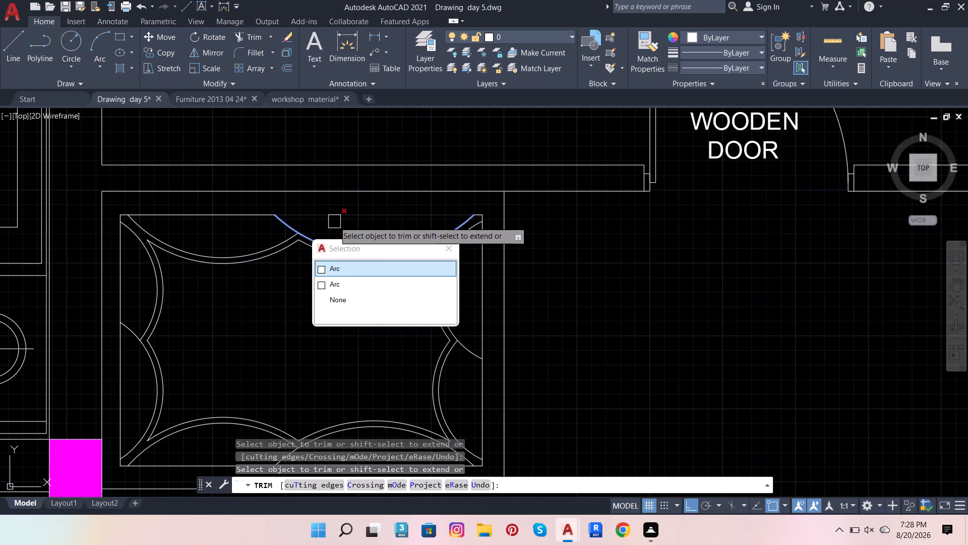
left_click(283, 227)
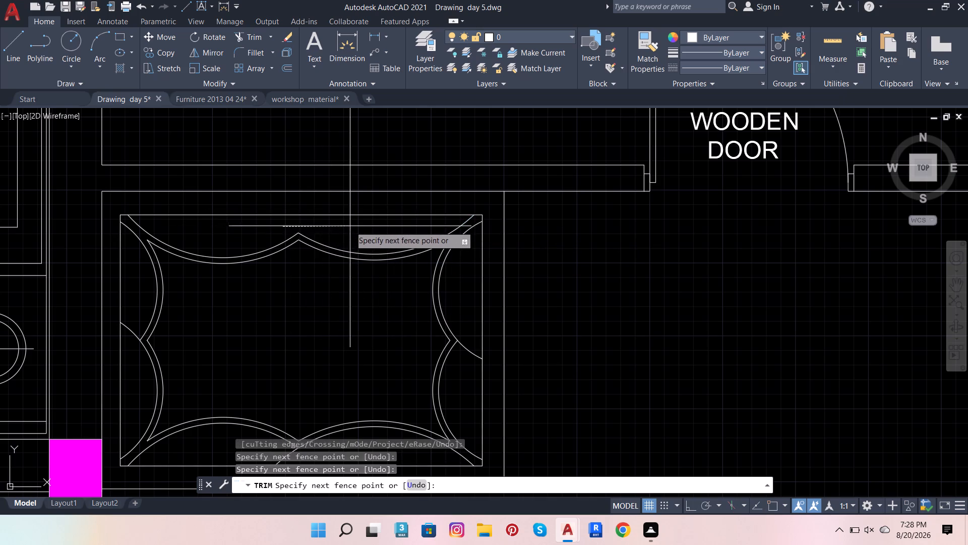
left_click(350, 225)
left_click(469, 352)
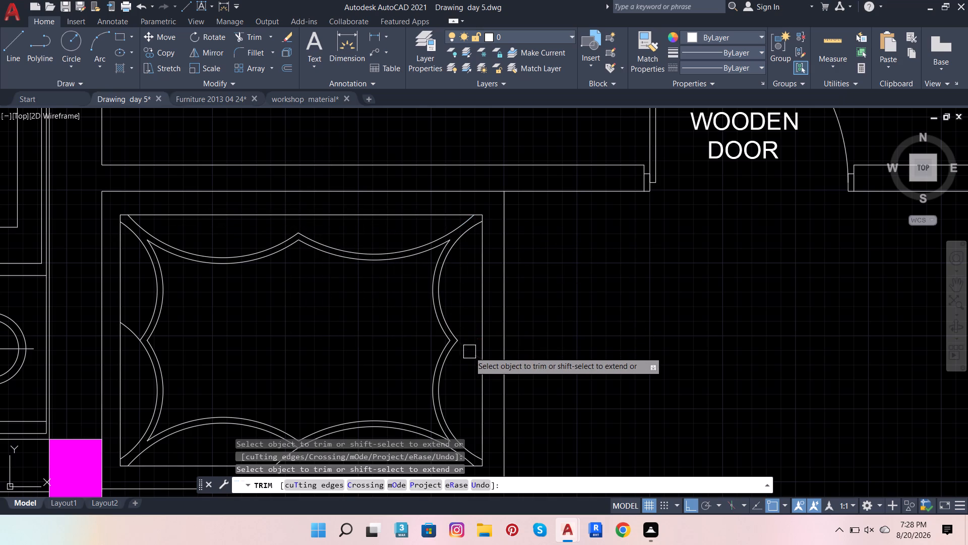
Trim the outer arc tails running past their intersections at the border's bottom and left midpoints.
scroll(549, 270, "down", 1)
scroll(389, 383, "up", 1)
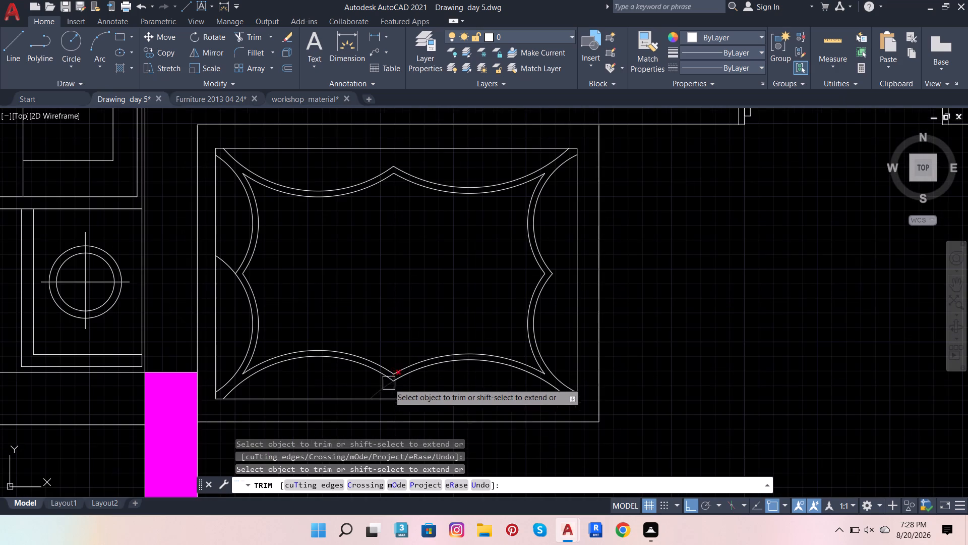
left_click(374, 393)
left_click(370, 391)
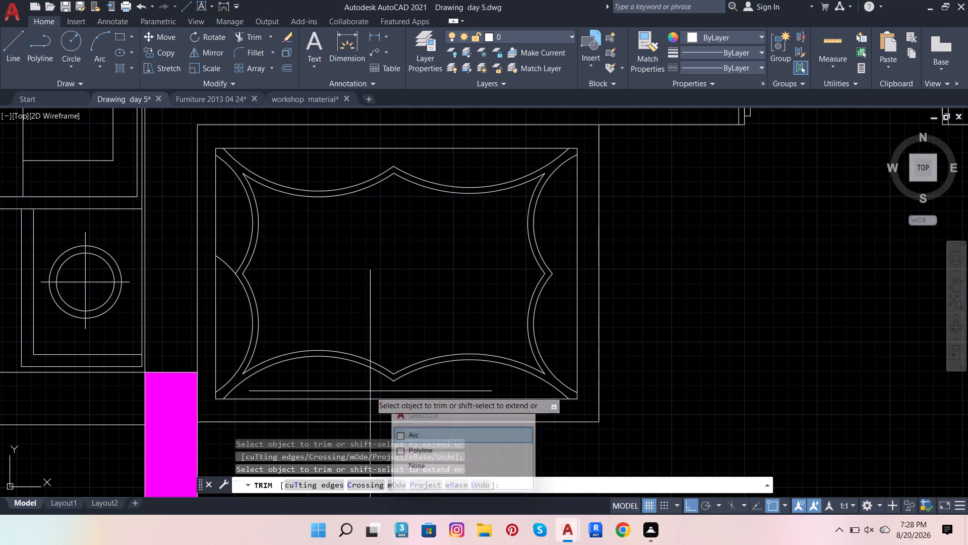
left_click(327, 377)
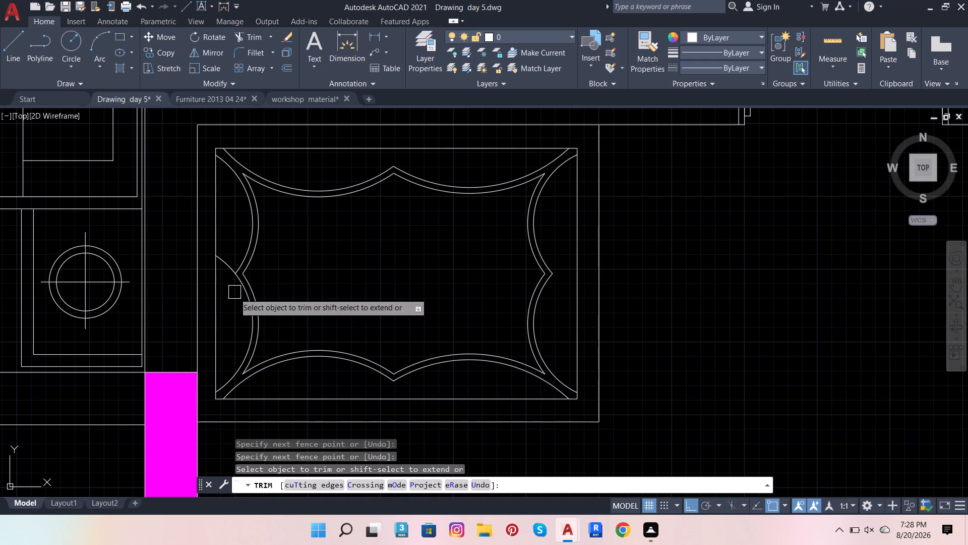
scroll(227, 251, "up", 2)
left_click(225, 263)
left_click_drag(219, 277, 218, 281)
left_click_drag(217, 284, 214, 293)
left_click(214, 293)
scroll(353, 287, "down", 3)
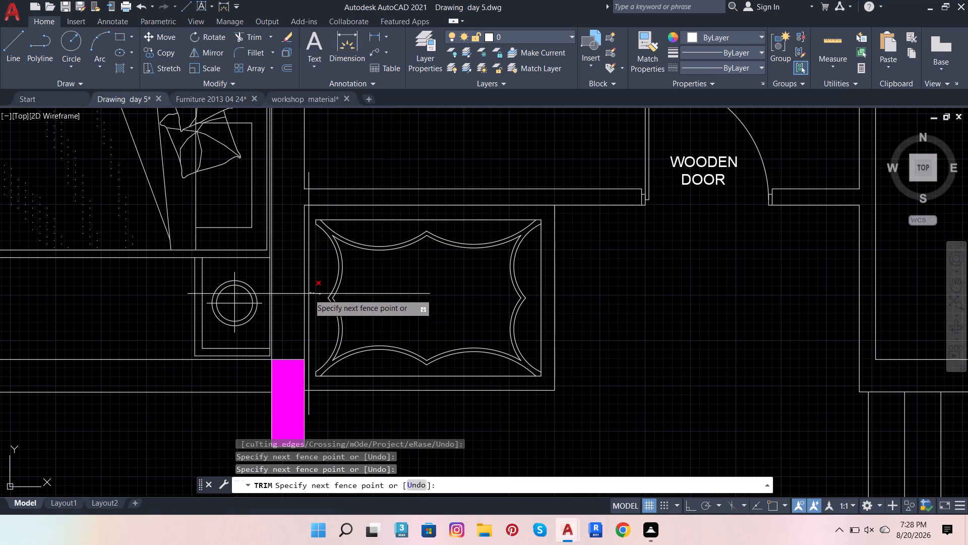
left_click(322, 320)
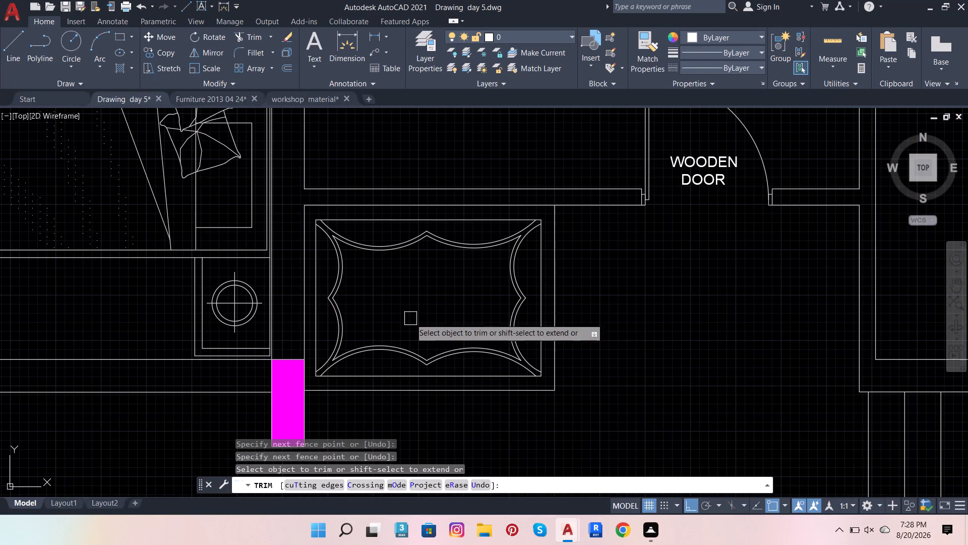
key("Escape")
key("Escape")
Join the eight arcs of the inner scalloped outline into one polyline.
scroll(435, 353, "up", 3)
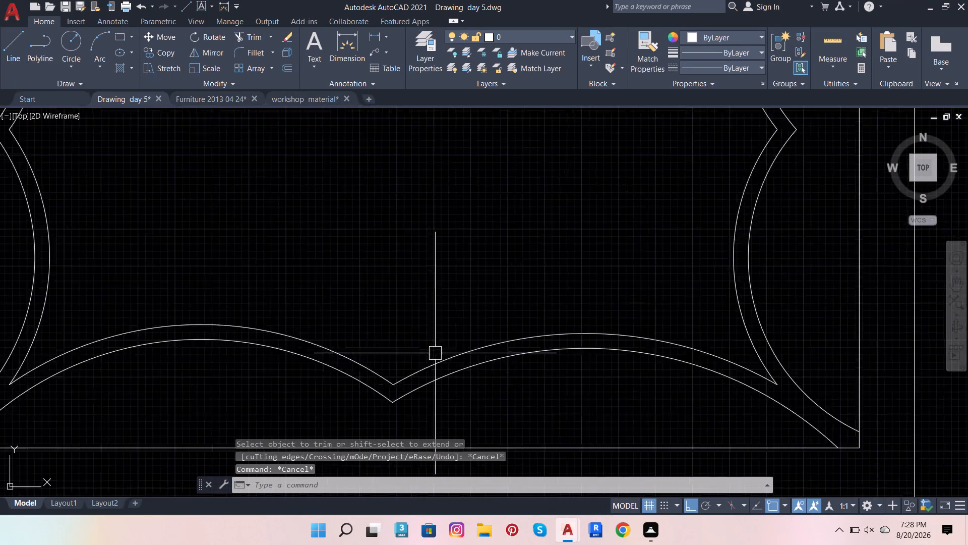
scroll(435, 353, "up", 1)
left_click_drag(437, 361, 431, 362)
left_click(315, 369)
scroll(446, 374, "down", 4)
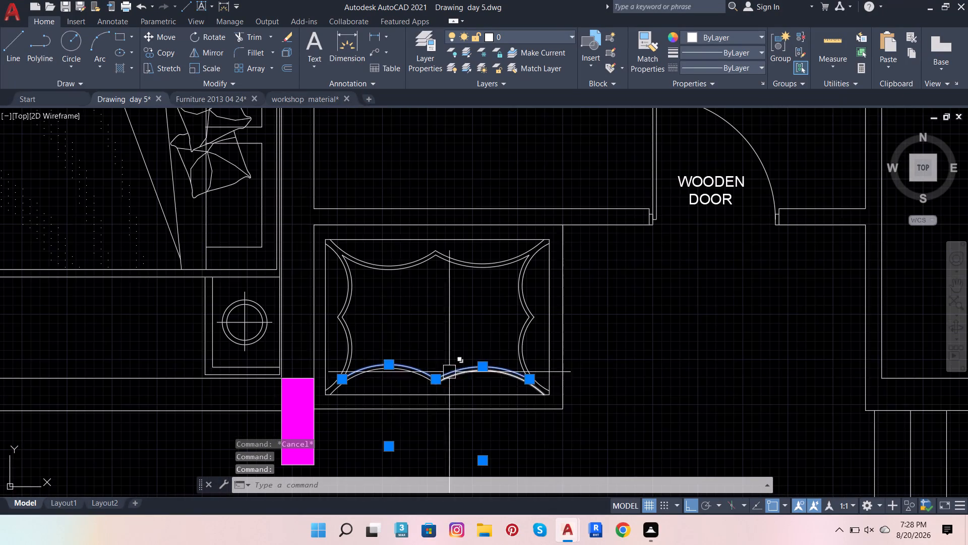
scroll(353, 346, "up", 1)
left_click(350, 344)
key("Escape")
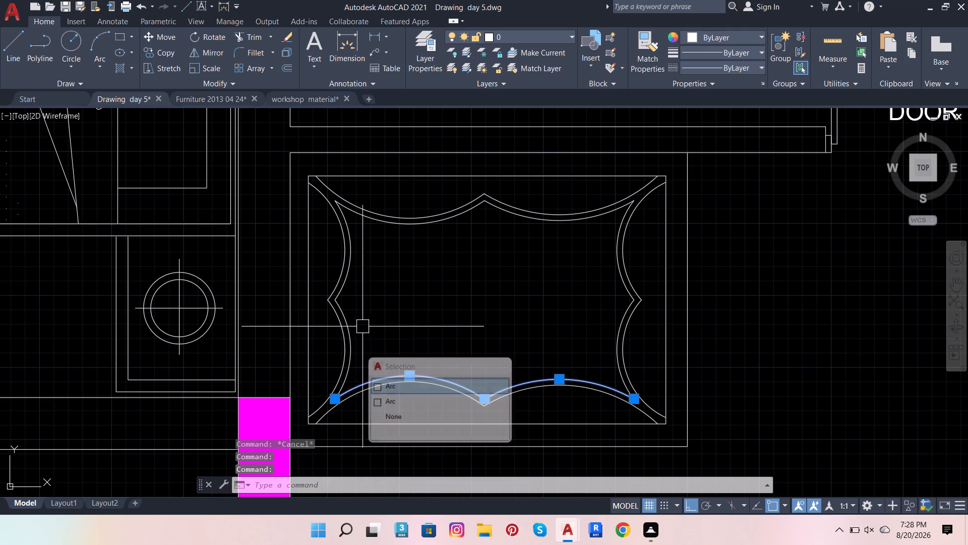
left_click(353, 340)
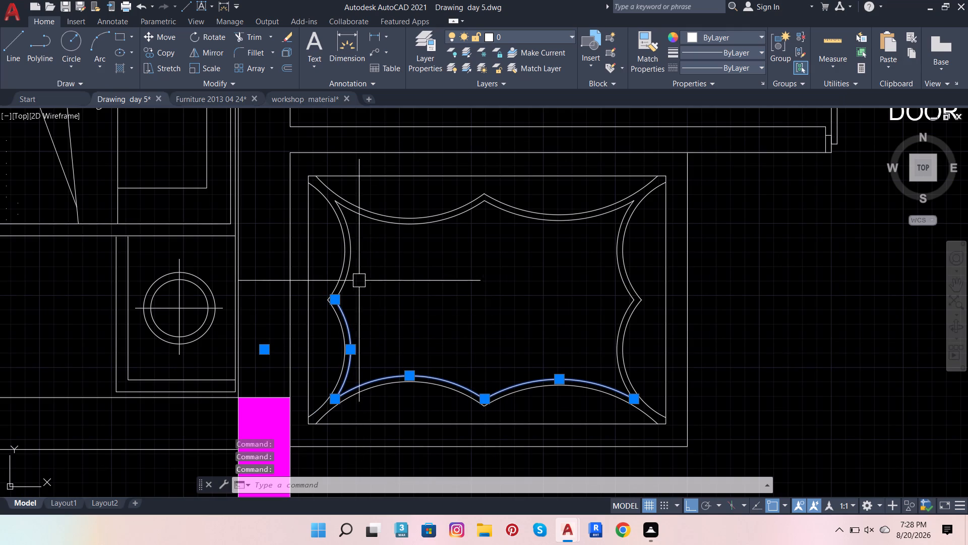
left_click(355, 275)
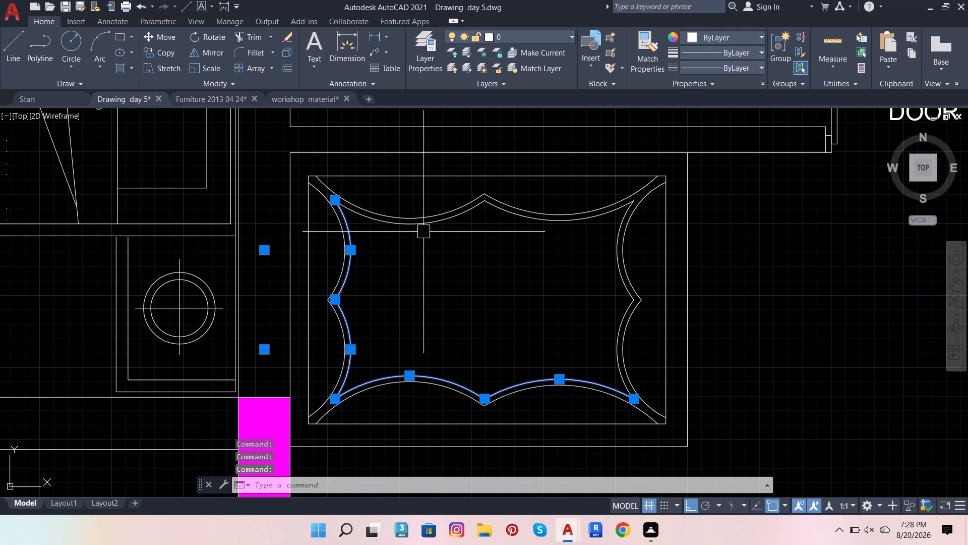
left_click(424, 229)
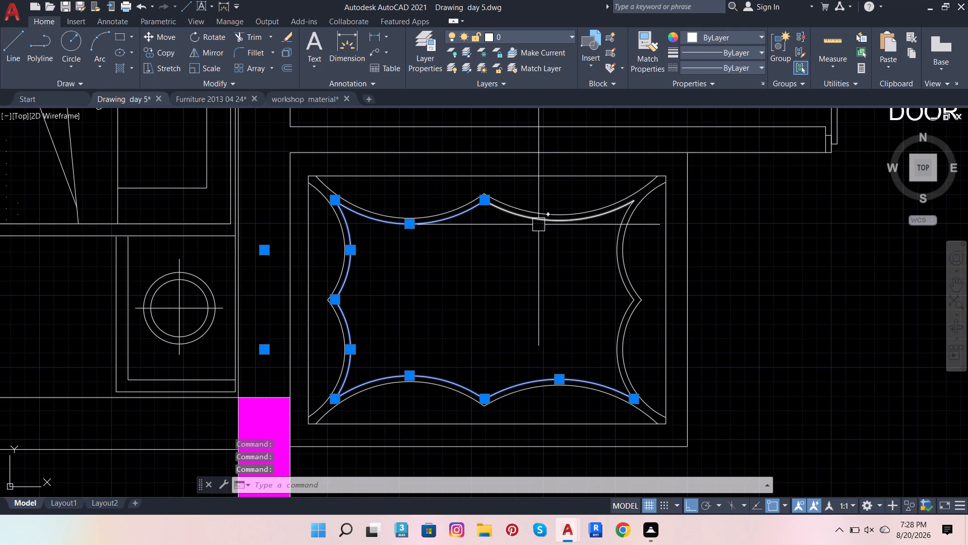
left_click(541, 224)
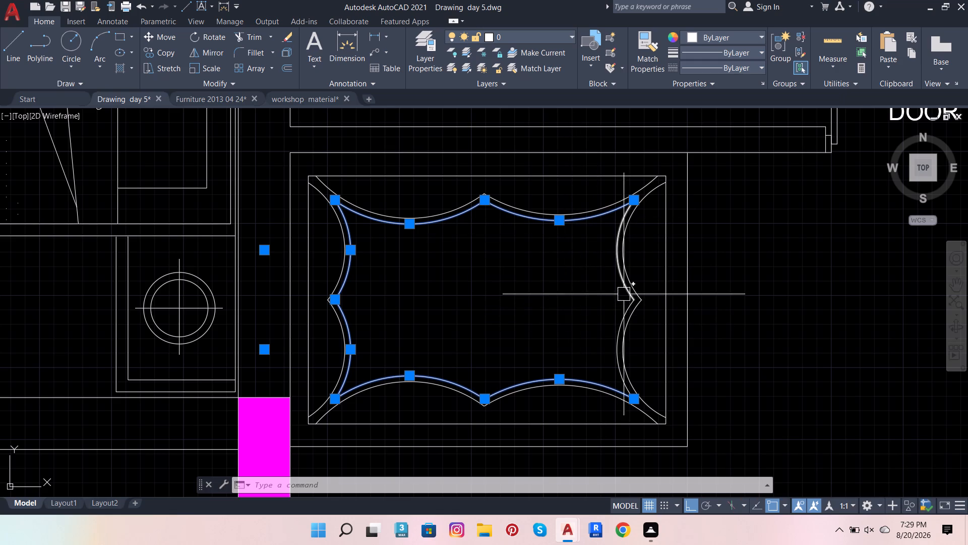
left_click(615, 330)
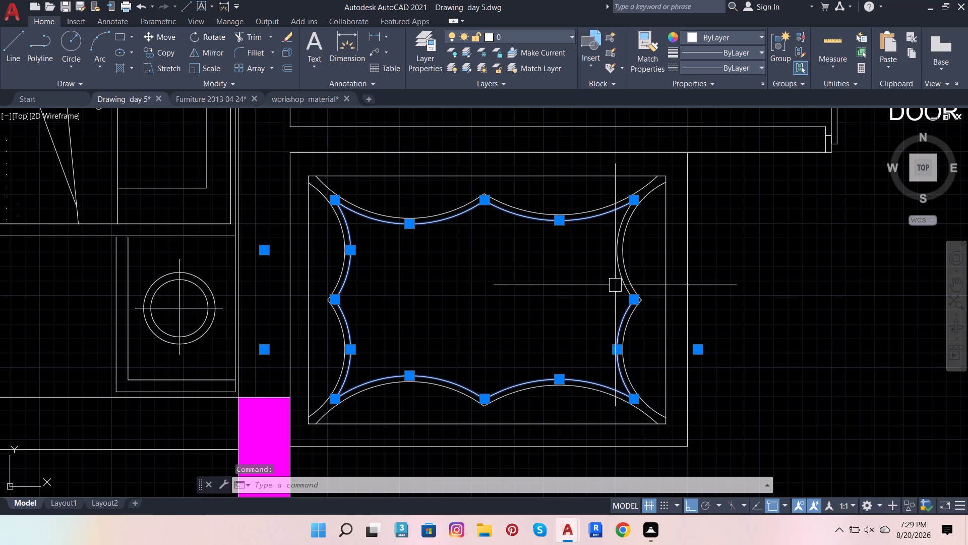
left_click(615, 278)
key("j")
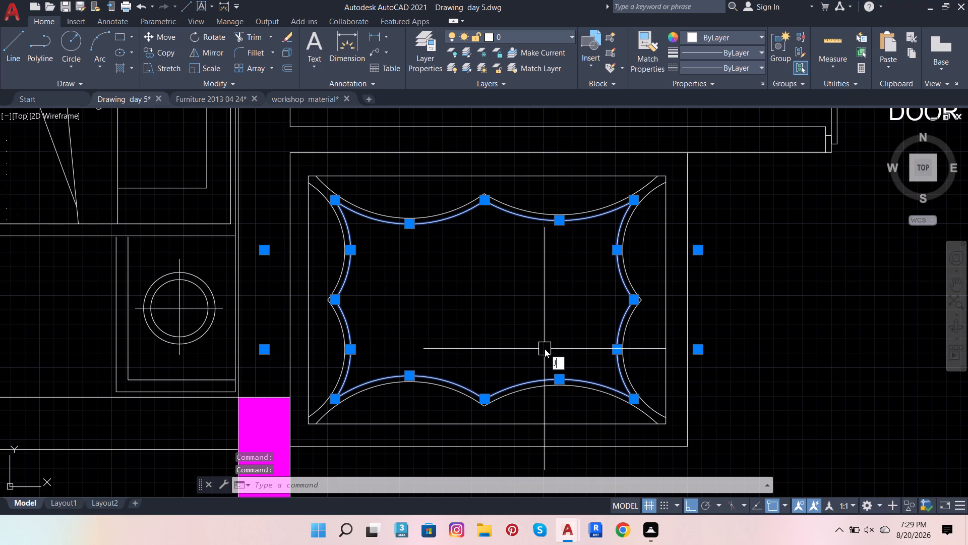
key("Return")
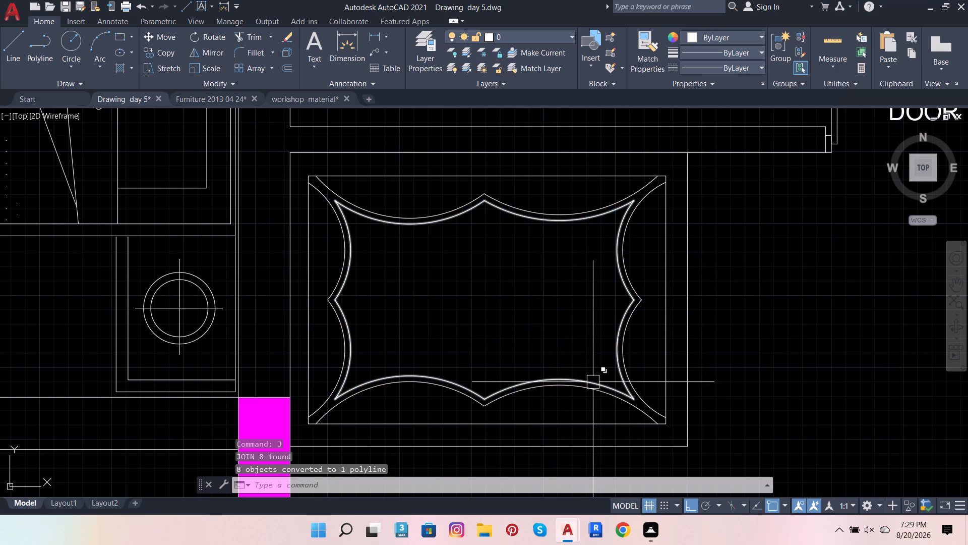
Offset the joined inner scalloped polyline 2" toward the centre of the pooja space.
left_click(593, 376)
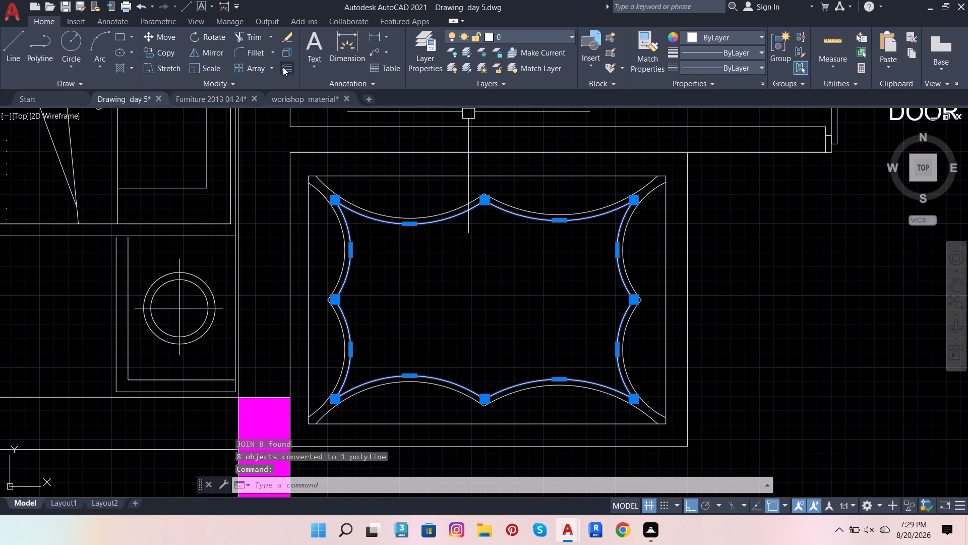
left_click(283, 67)
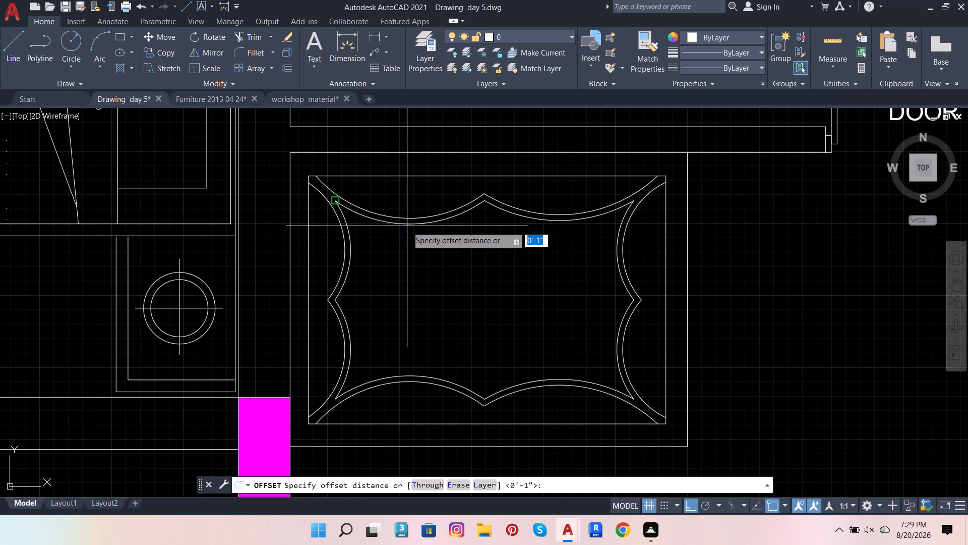
left_click(408, 226)
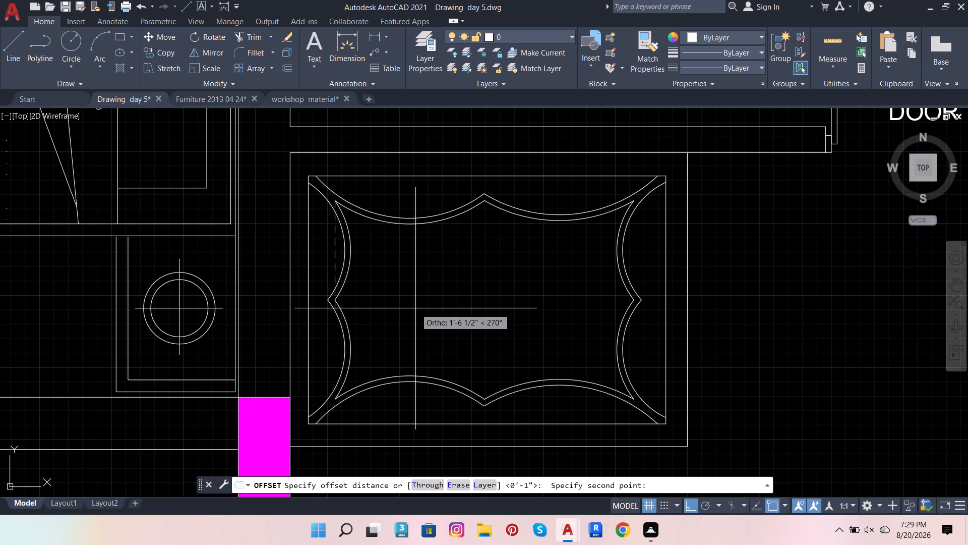
key("1")
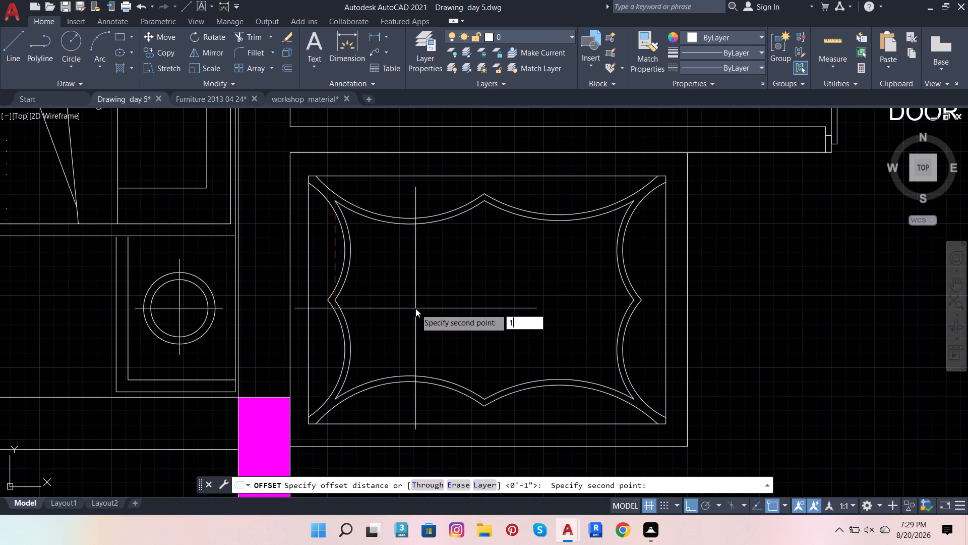
key("BackSpace")
key("2")
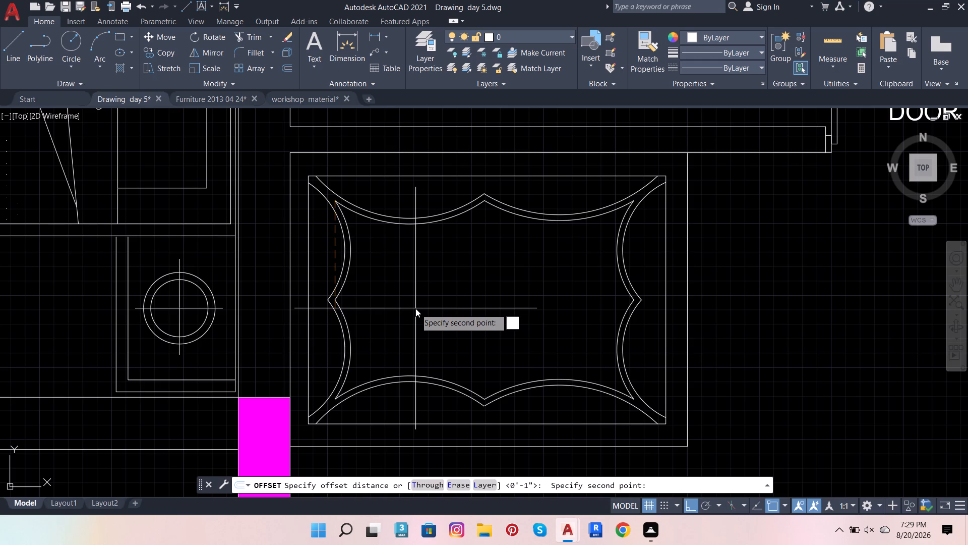
key("Return")
left_click(415, 308)
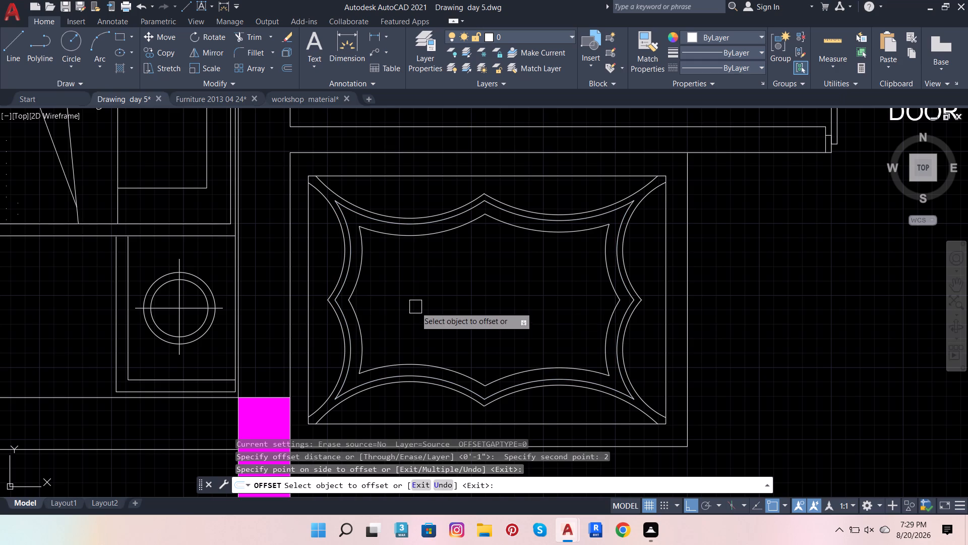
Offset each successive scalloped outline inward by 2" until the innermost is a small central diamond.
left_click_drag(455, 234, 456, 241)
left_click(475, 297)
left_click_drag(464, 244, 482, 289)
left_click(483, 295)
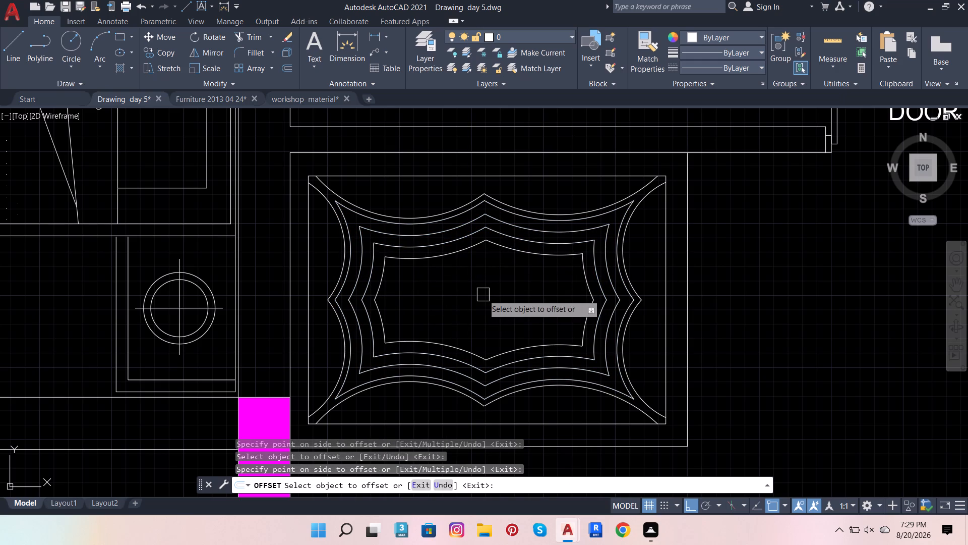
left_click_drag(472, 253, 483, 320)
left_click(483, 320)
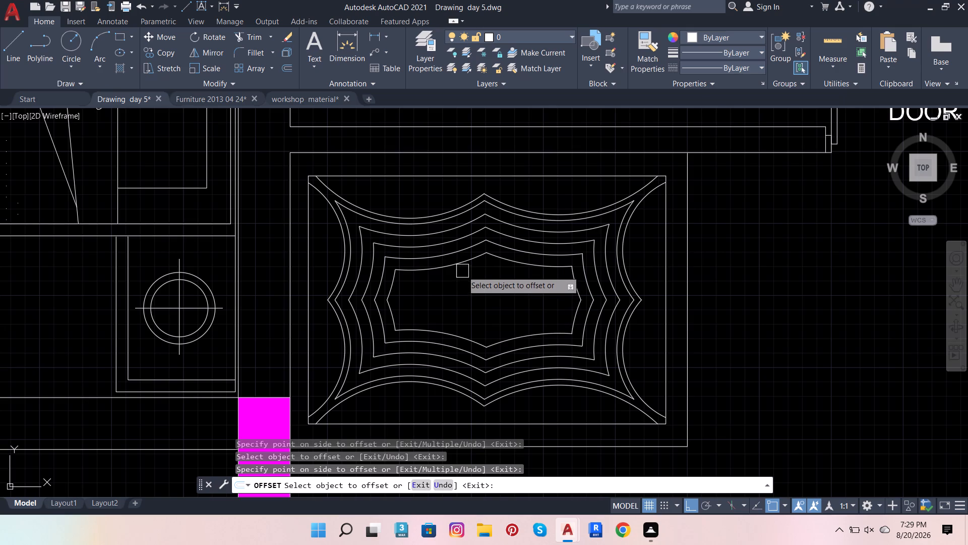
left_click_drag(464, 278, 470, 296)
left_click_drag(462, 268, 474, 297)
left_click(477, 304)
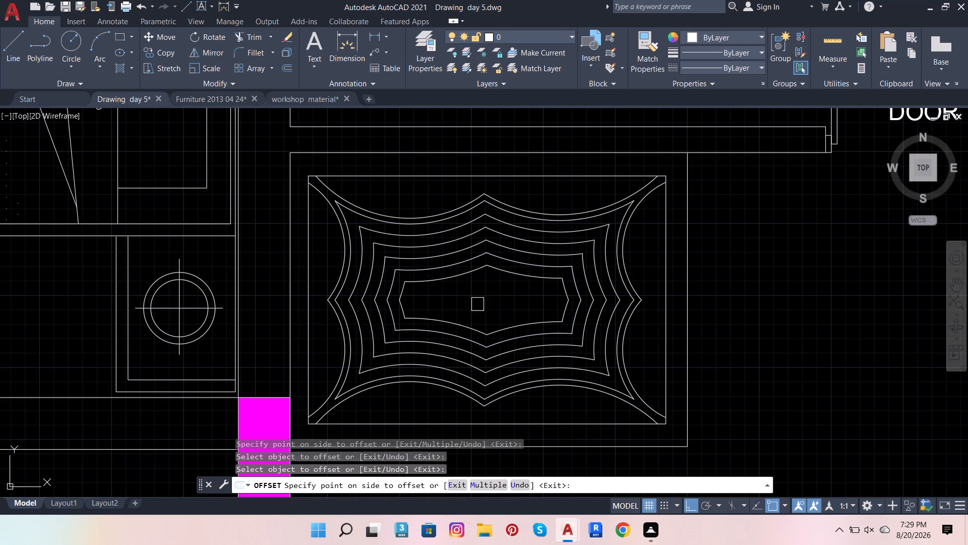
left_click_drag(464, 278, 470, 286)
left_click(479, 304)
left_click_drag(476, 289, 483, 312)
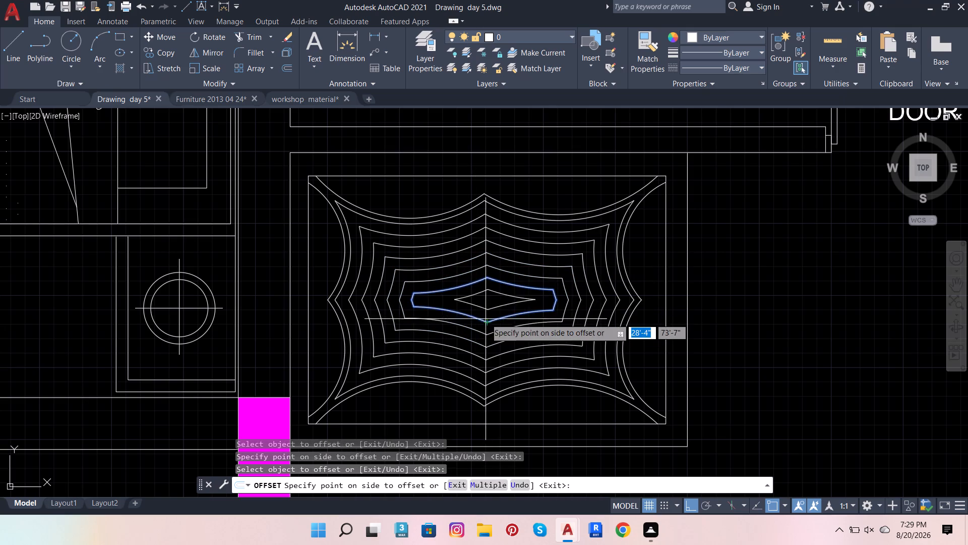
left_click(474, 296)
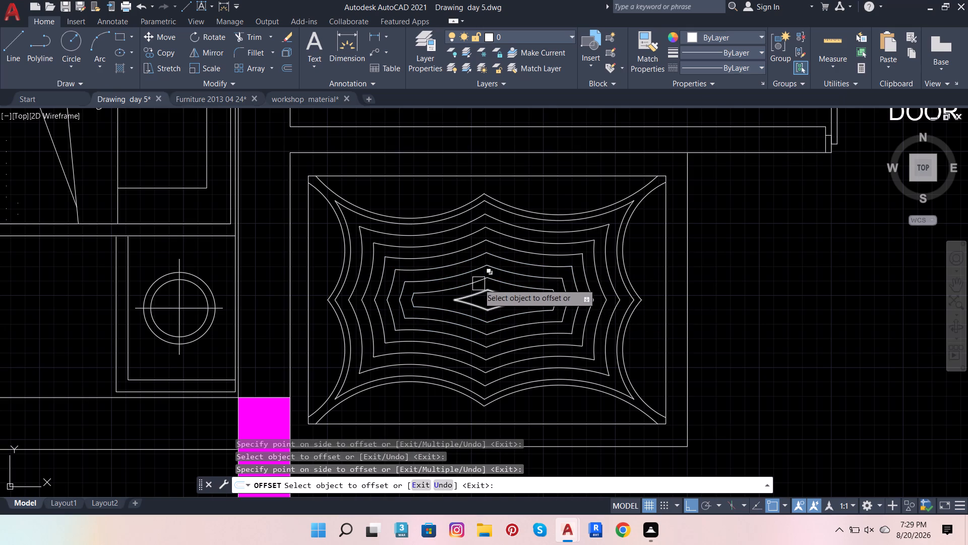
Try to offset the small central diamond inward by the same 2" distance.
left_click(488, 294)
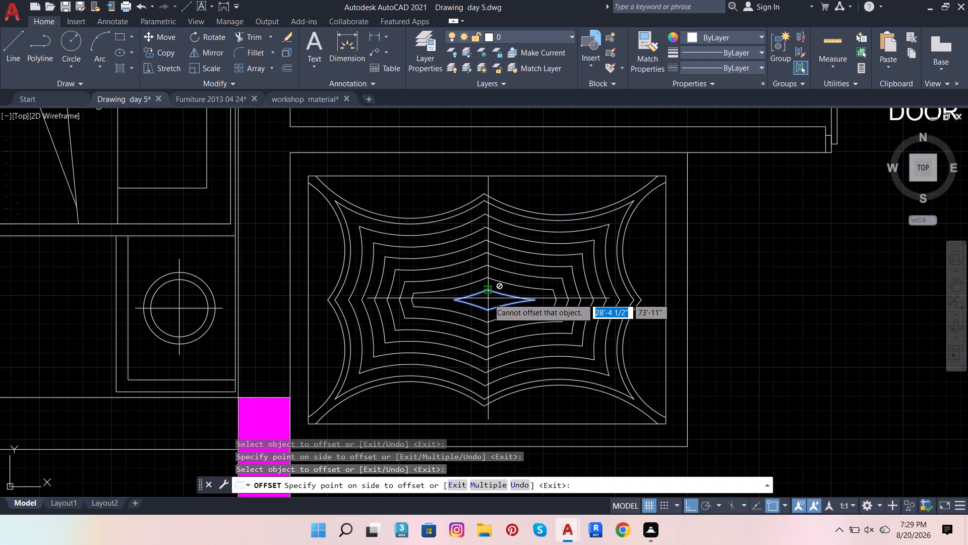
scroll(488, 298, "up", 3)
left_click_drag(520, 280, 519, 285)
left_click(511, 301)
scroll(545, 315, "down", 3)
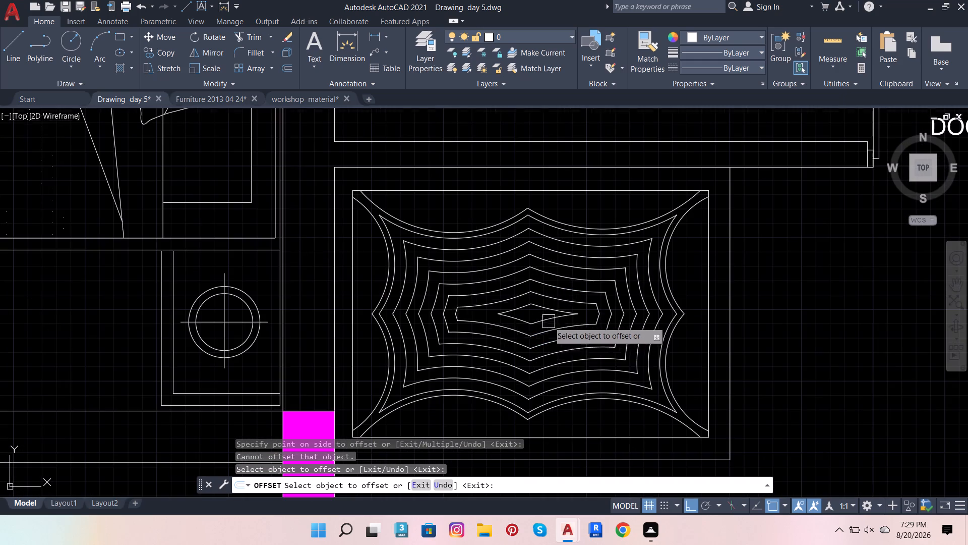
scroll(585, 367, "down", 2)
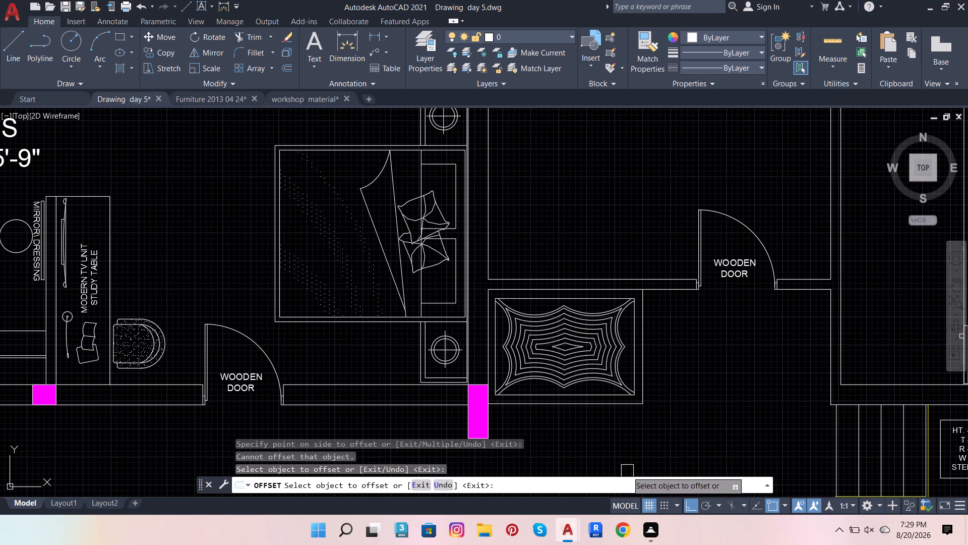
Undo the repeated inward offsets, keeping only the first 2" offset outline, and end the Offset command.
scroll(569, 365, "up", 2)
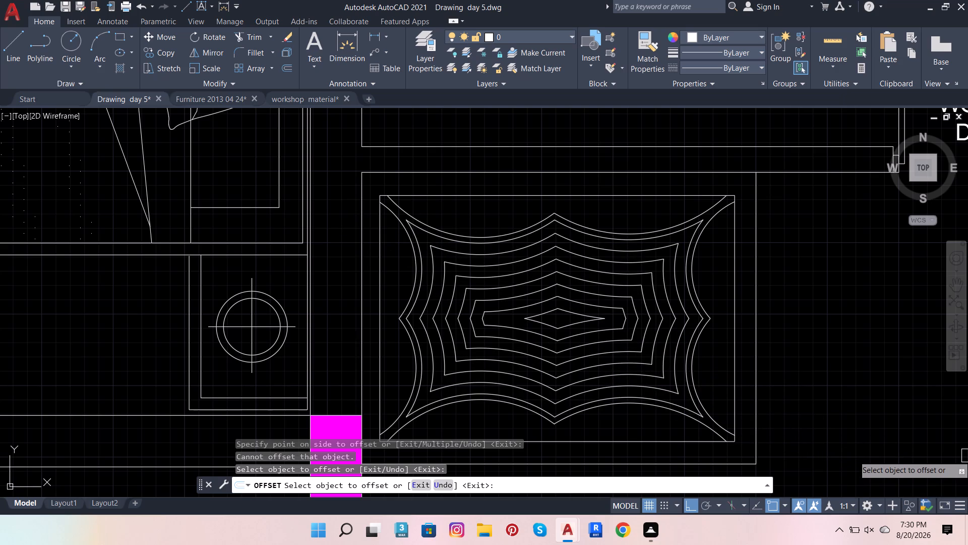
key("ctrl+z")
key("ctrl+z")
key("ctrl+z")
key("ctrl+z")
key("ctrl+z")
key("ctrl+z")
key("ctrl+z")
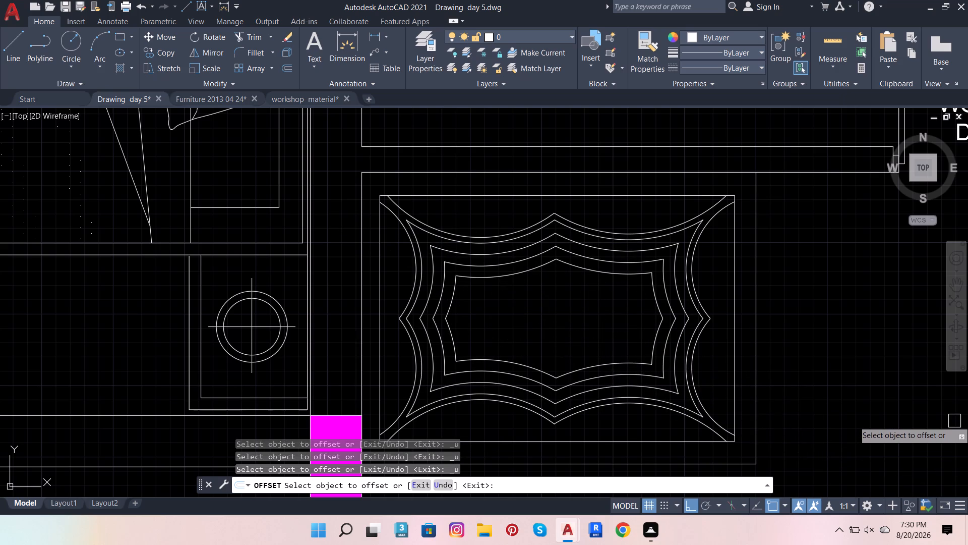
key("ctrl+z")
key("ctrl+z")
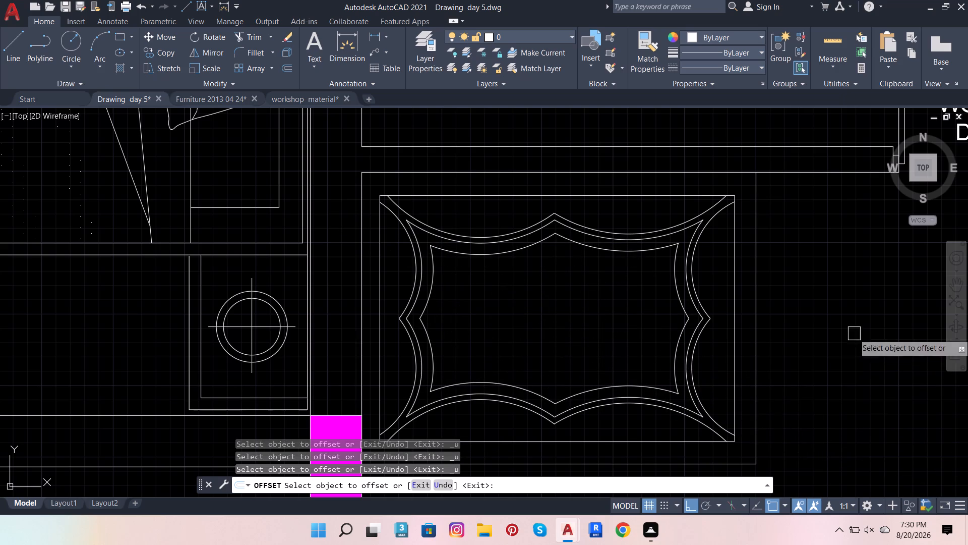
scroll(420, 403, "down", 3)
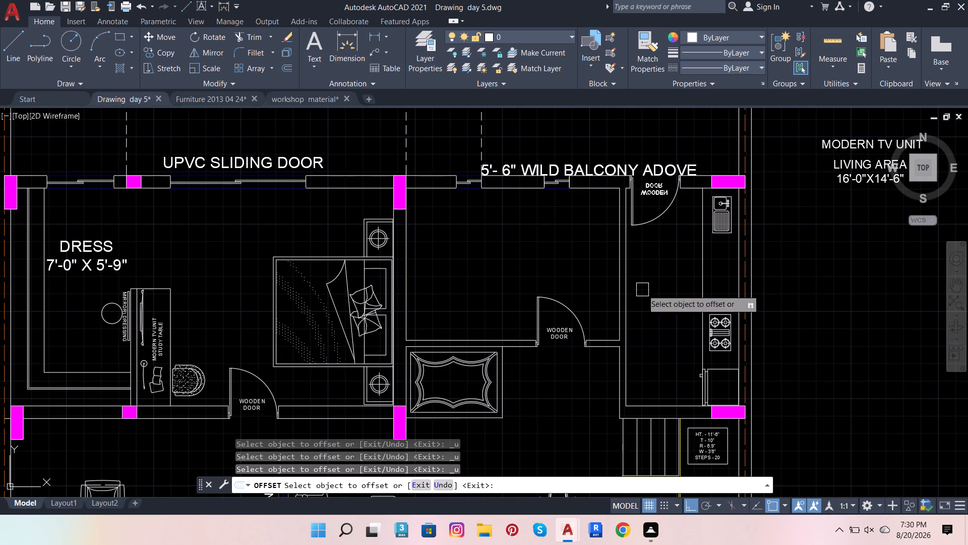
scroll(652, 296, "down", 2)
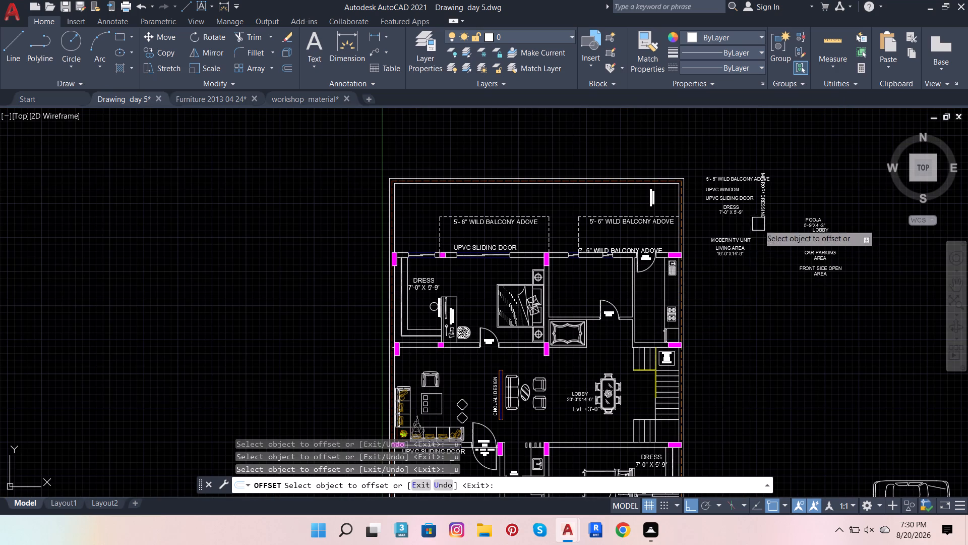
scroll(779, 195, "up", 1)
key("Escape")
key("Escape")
Scale the POOJA 5'-9"X4'-3" label beside the plan down slightly, using a base point near its lower-left corner.
scroll(815, 228, "up", 2)
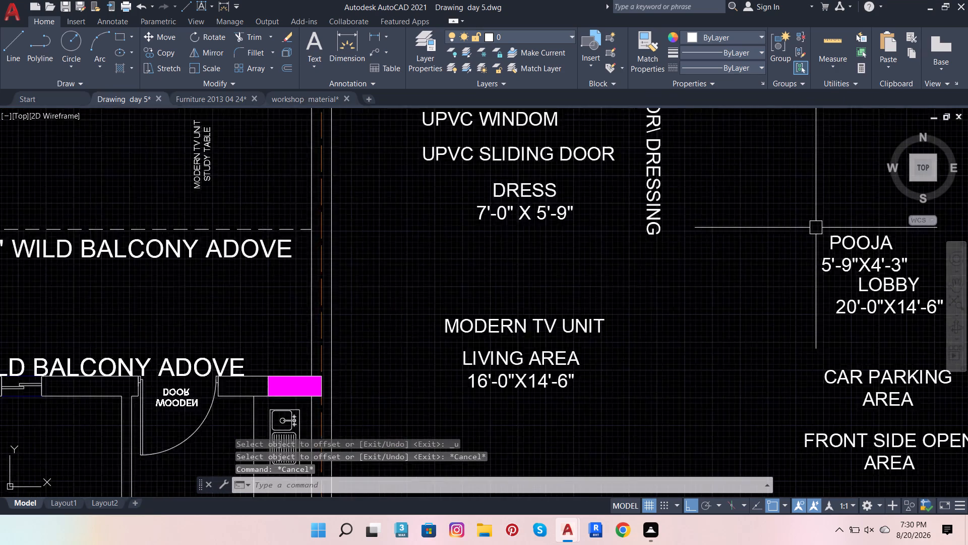
scroll(816, 228, "up", 1)
scroll(725, 249, "down", 2)
left_click(782, 250)
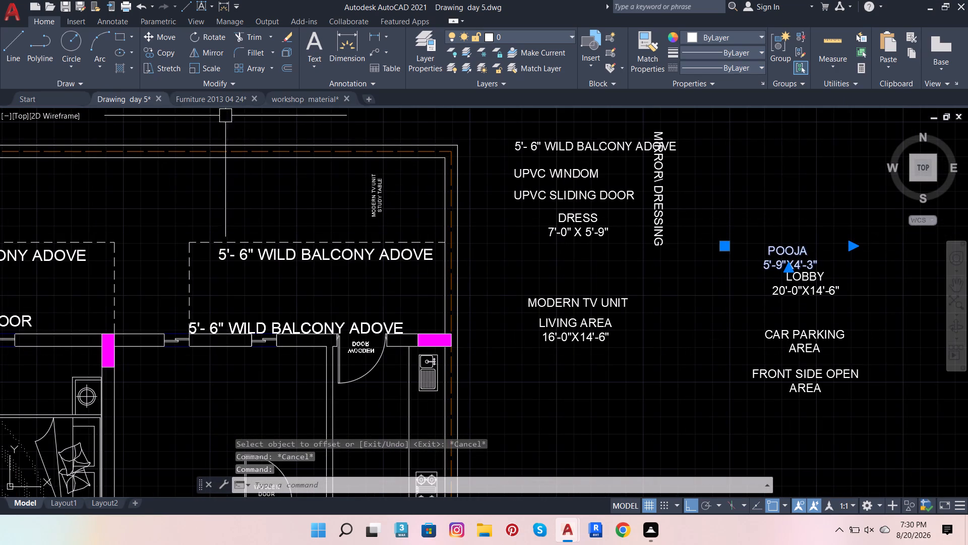
left_click(209, 70)
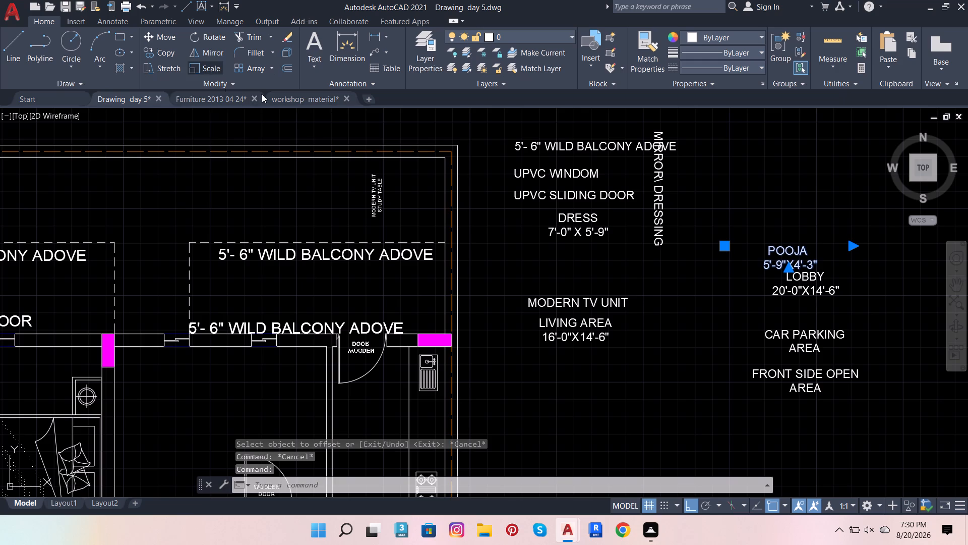
left_click(754, 270)
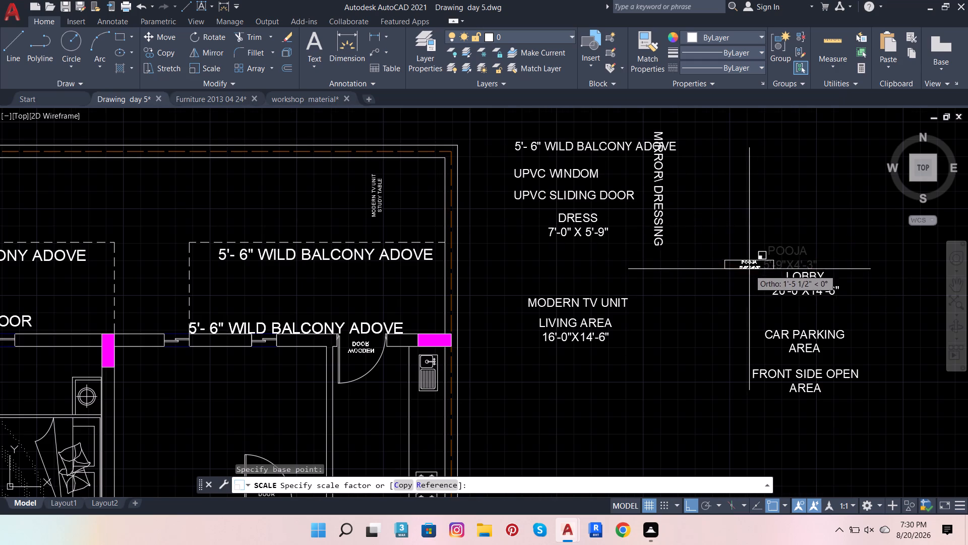
scroll(749, 269, "up", 1)
left_click(789, 268)
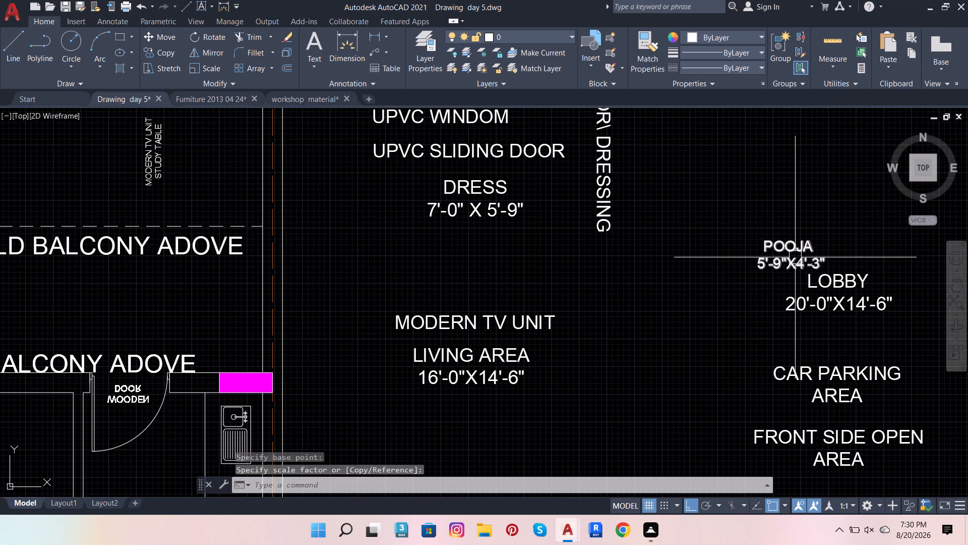
Select the POOJA 5'-9"X4'-3" label among the prepared labels beside the plan.
left_click(795, 257)
scroll(798, 261, "down", 1)
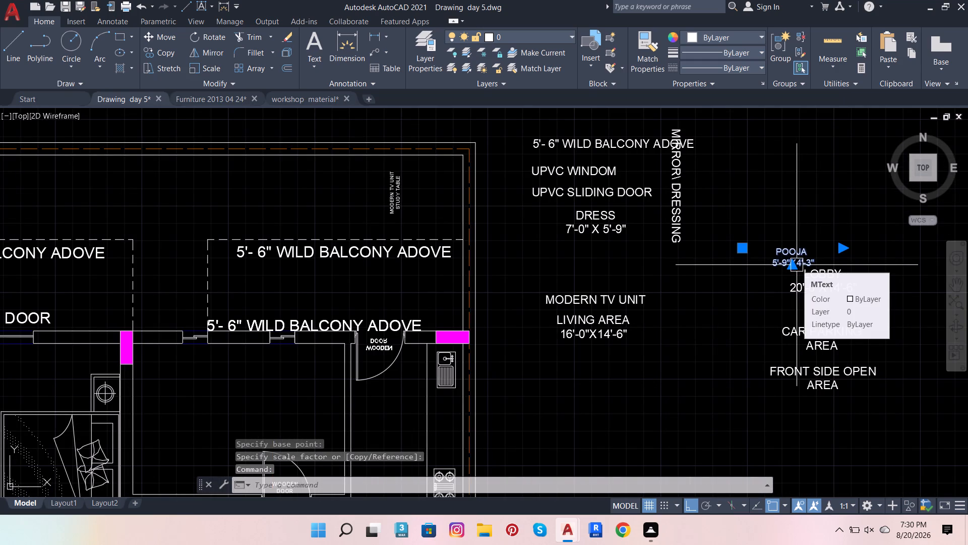
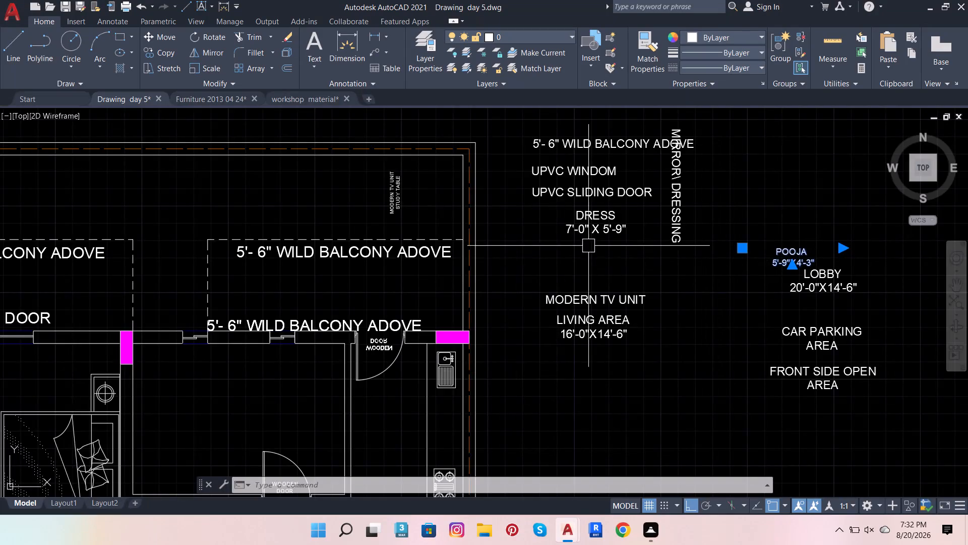
Scale the selected POOJA 5'-9"X4'-3" label beside the plan down a little more, from a base point near its lower-left corner.
scroll(589, 245, "down", 4)
scroll(556, 317, "up", 3)
scroll(540, 317, "down", 3)
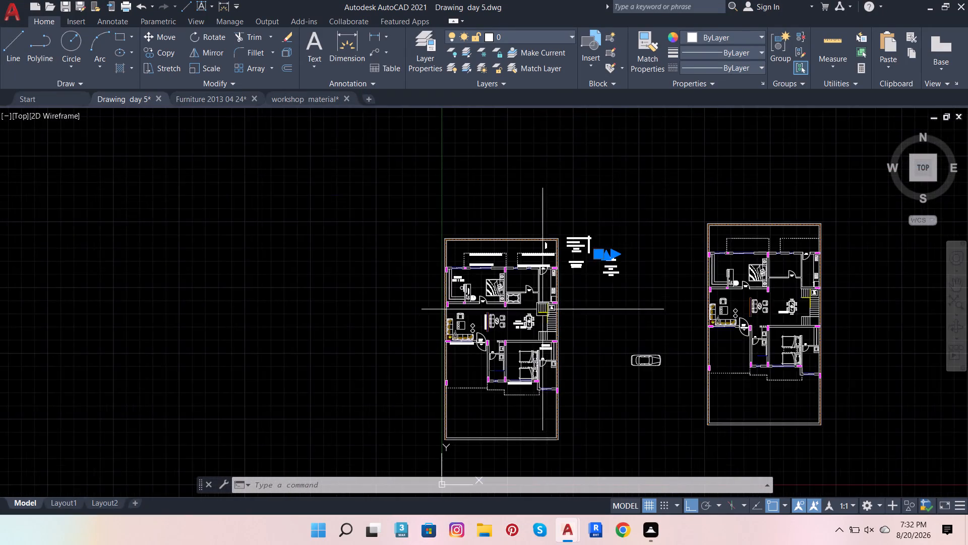
scroll(557, 291, "up", 3)
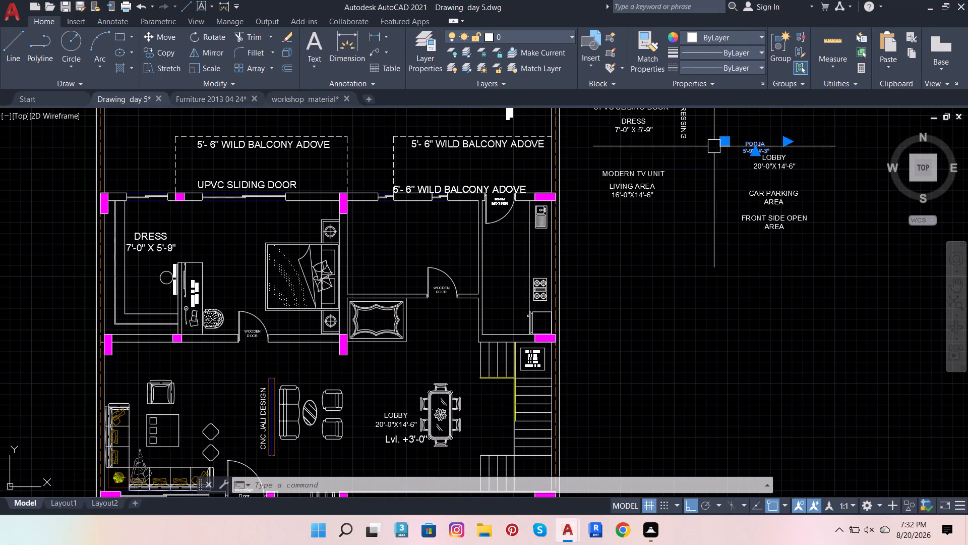
scroll(713, 148, "up", 2)
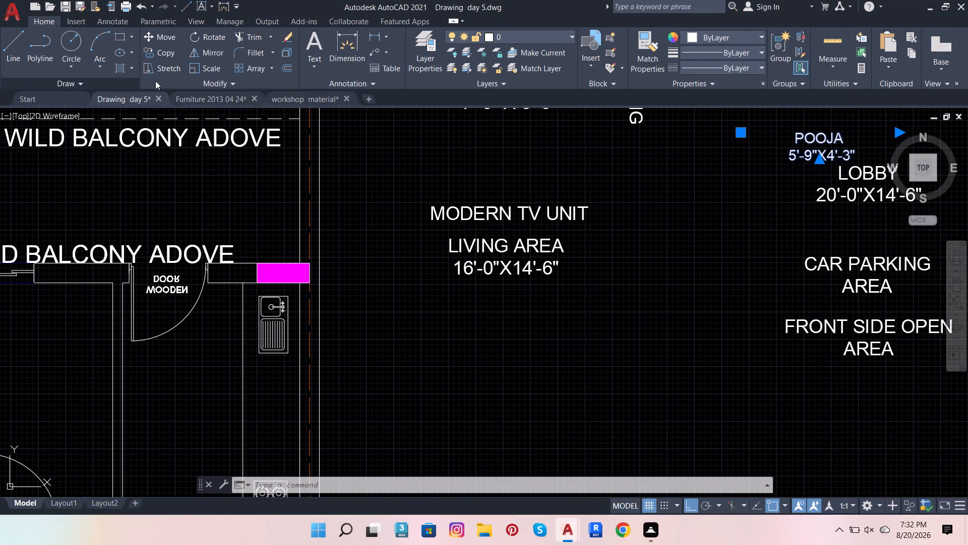
left_click(195, 70)
left_click(777, 152)
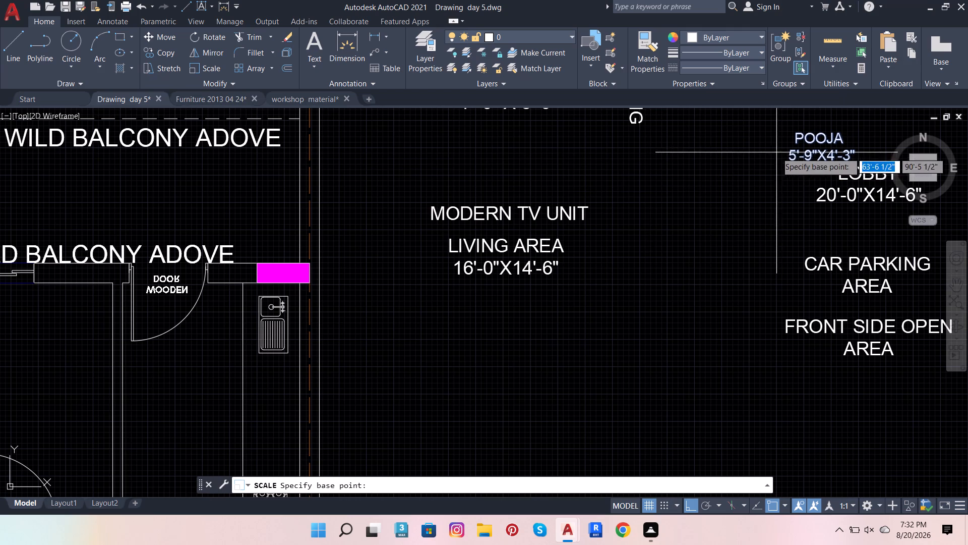
left_click(836, 133)
Move the POOJA 5'-9"X4'-3" label with Ortho off into the centre of the scalloped border in the plan's pooja space.
left_click(825, 155)
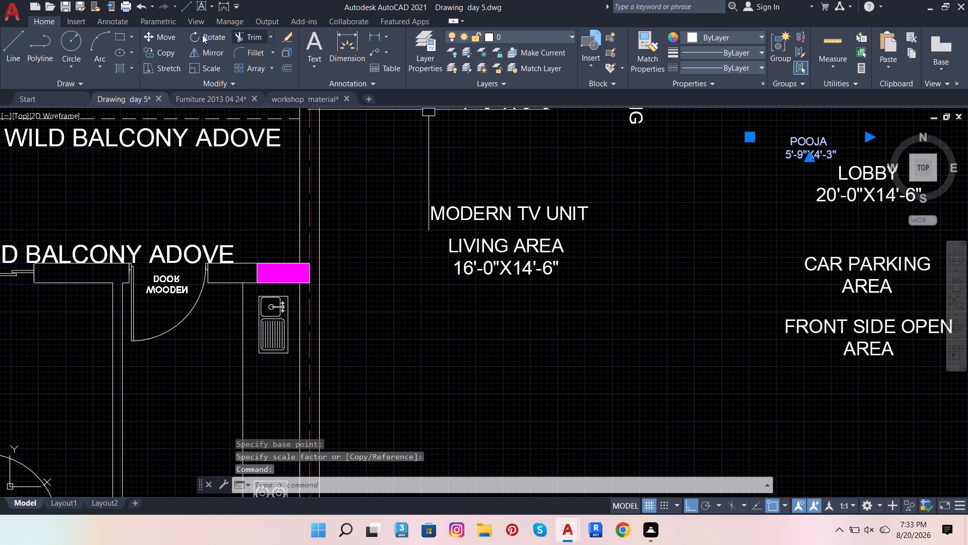
left_click(152, 39)
left_click(804, 139)
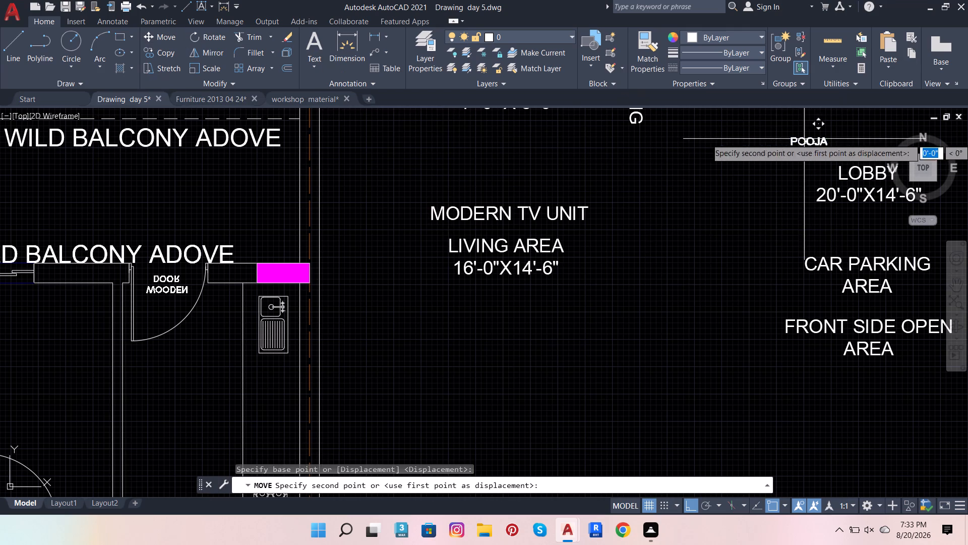
scroll(780, 182, "down", 4)
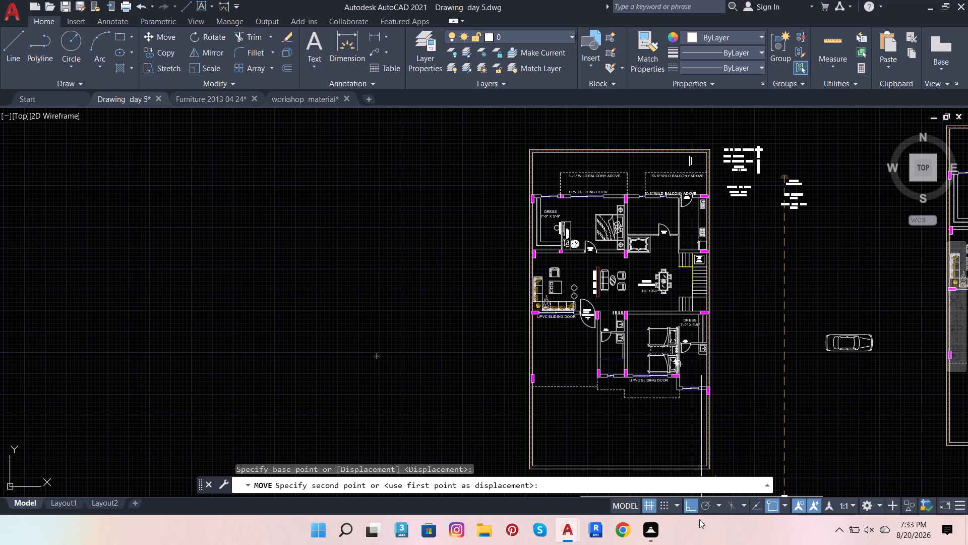
left_click(694, 515)
scroll(649, 224, "up", 1)
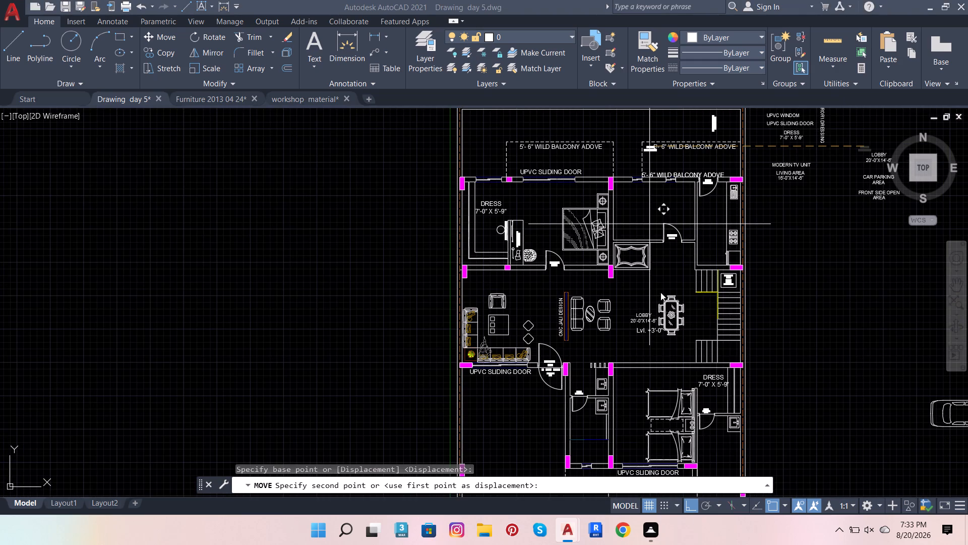
left_click(693, 506)
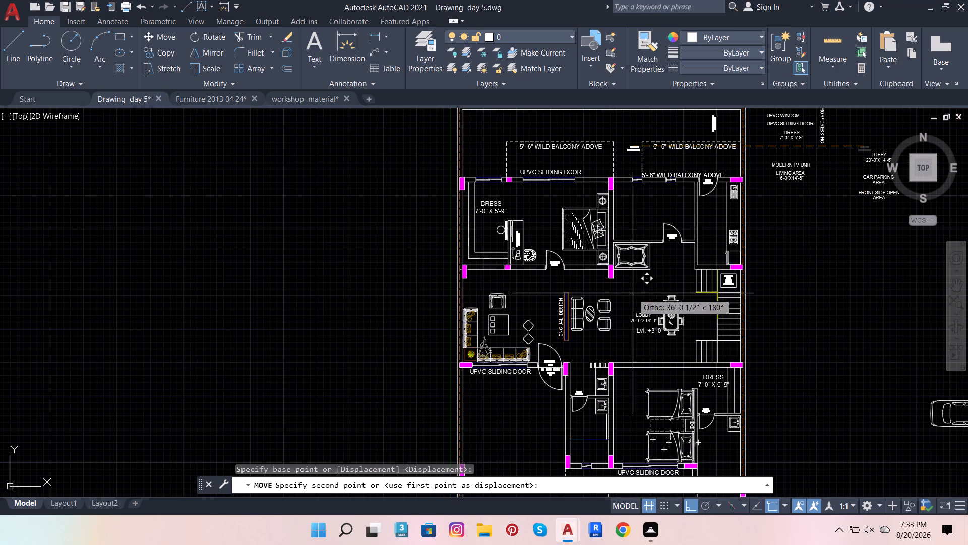
scroll(633, 259, "up", 2)
scroll(636, 352, "down", 1)
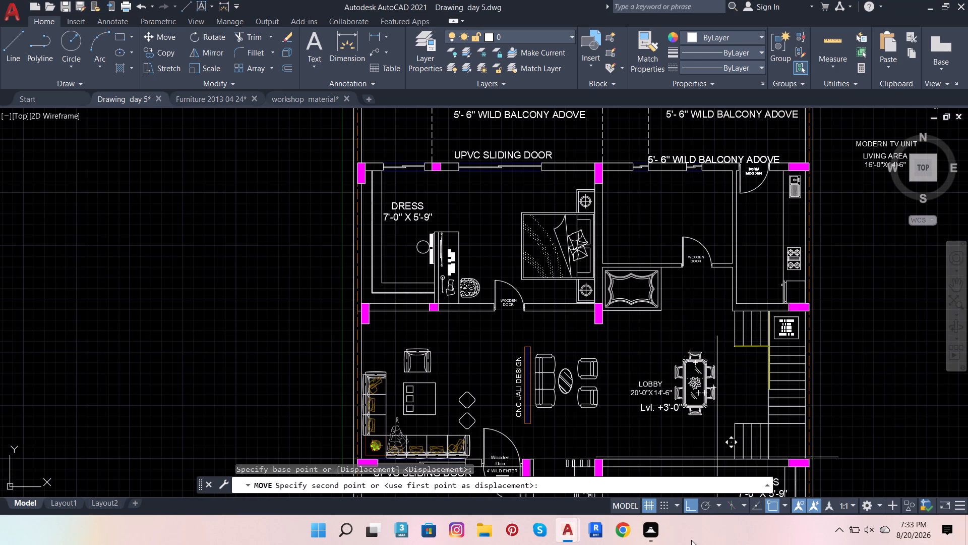
left_click(686, 510)
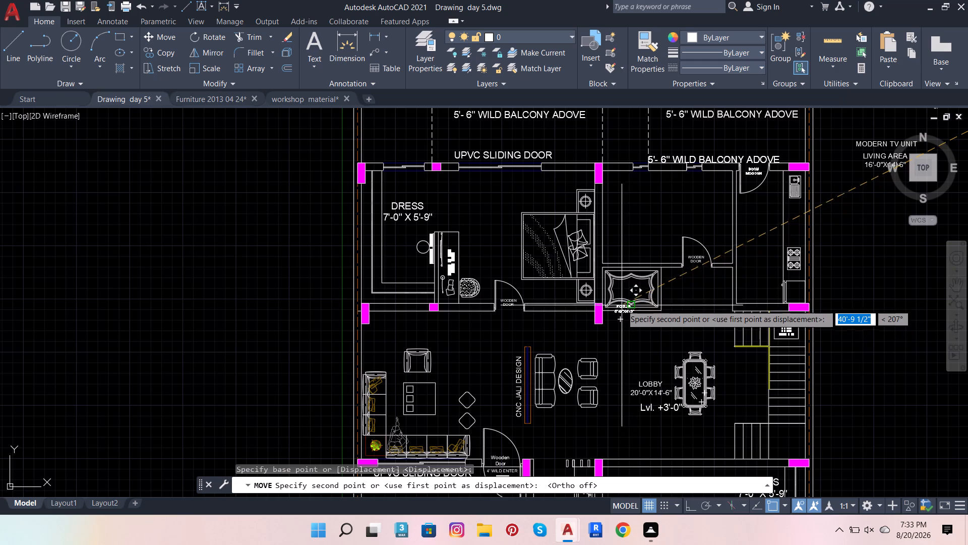
scroll(625, 295, "up", 1)
left_click(632, 279)
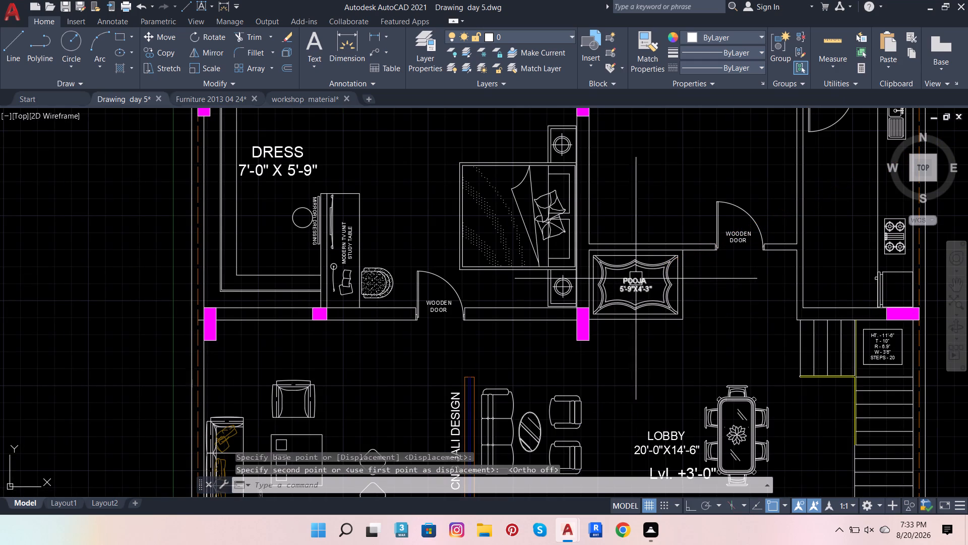
Copy the LIVING AREA 16'-0"X14'-6" label from beside the plan onto the coffee table in the living area.
scroll(652, 281, "up", 3)
scroll(519, 301, "down", 4)
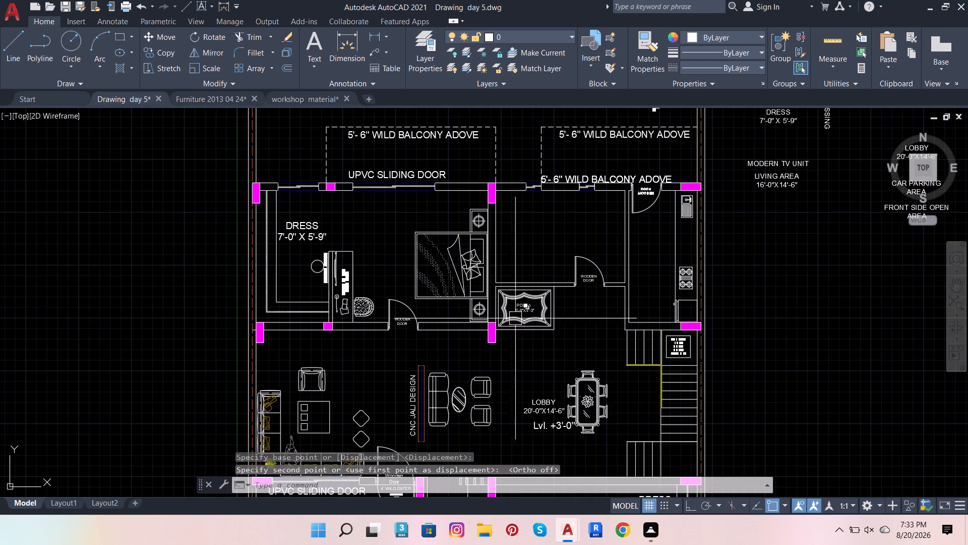
scroll(530, 347, "up", 2)
scroll(530, 349, "down", 3)
scroll(541, 417, "up", 1)
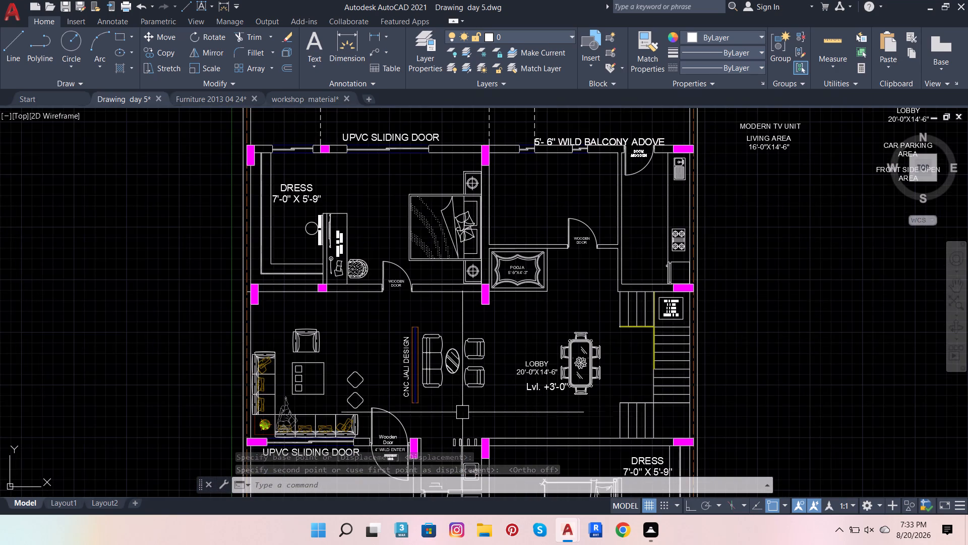
scroll(350, 408, "down", 2)
scroll(579, 305, "up", 3)
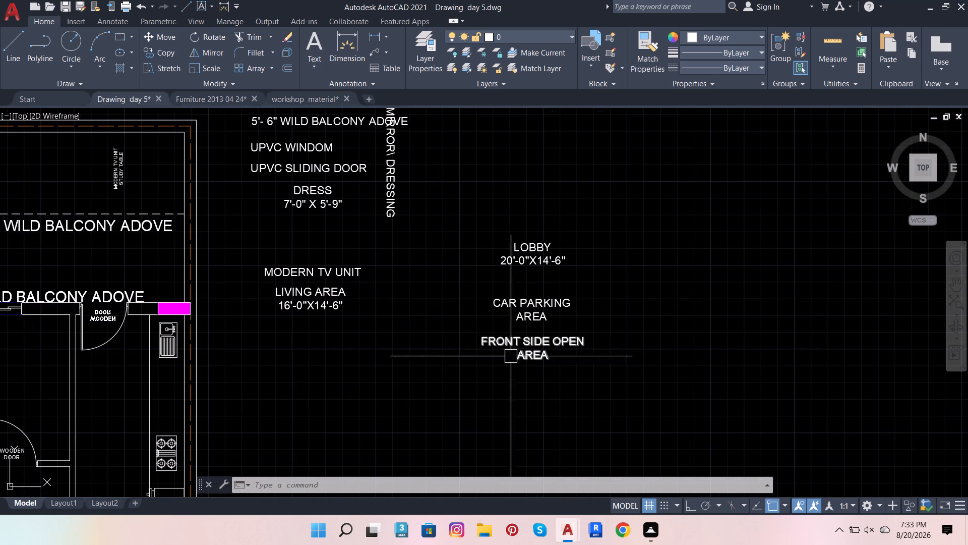
left_click(326, 299)
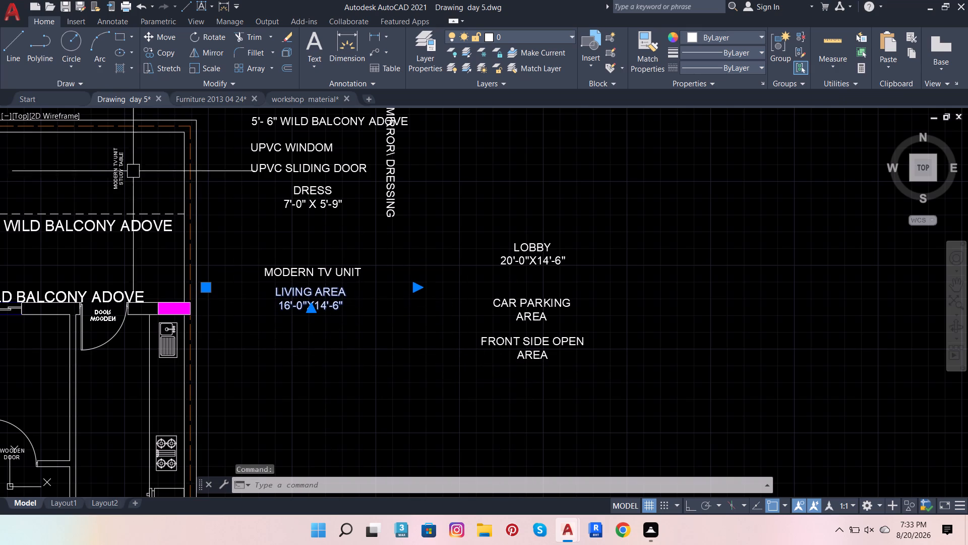
left_click(167, 50)
left_click(315, 295)
scroll(576, 234, "down", 3)
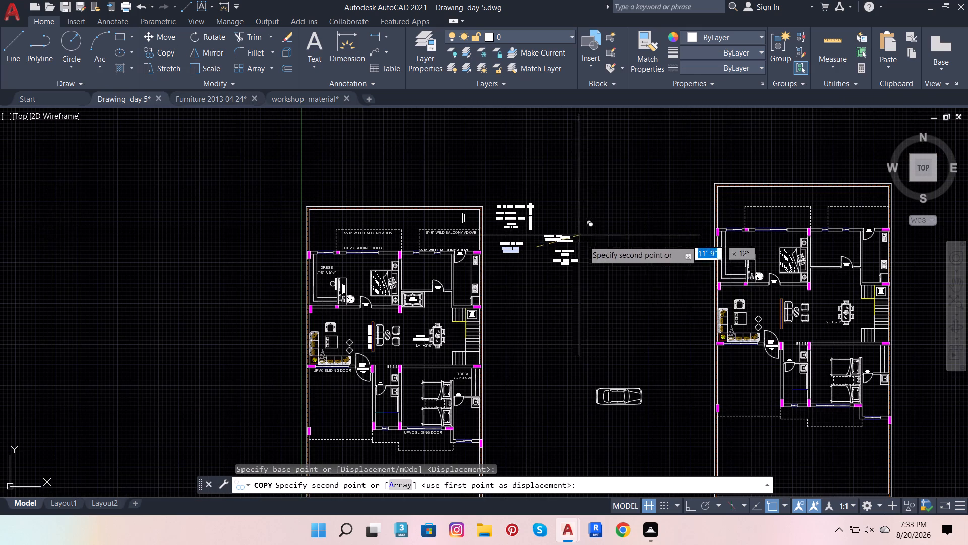
scroll(362, 336, "up", 2)
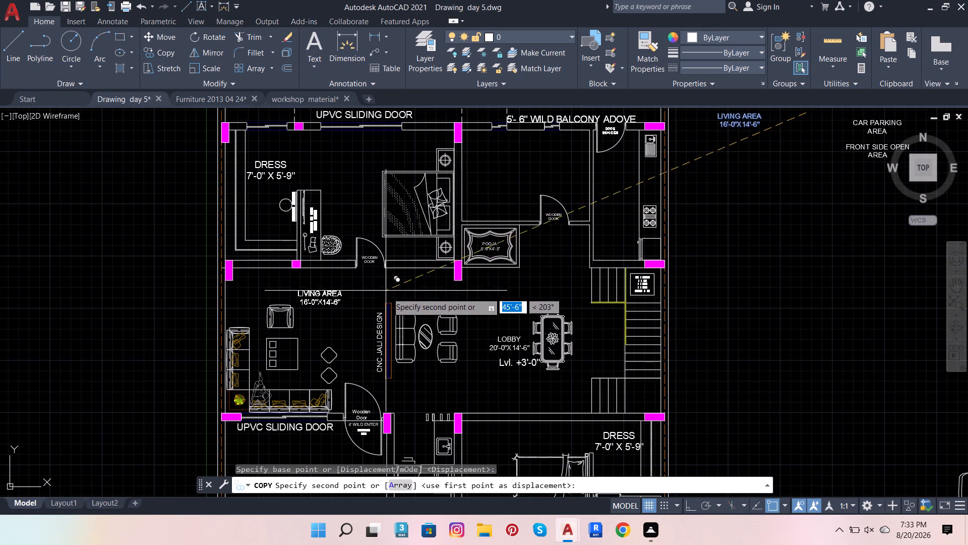
scroll(385, 292, "up", 3)
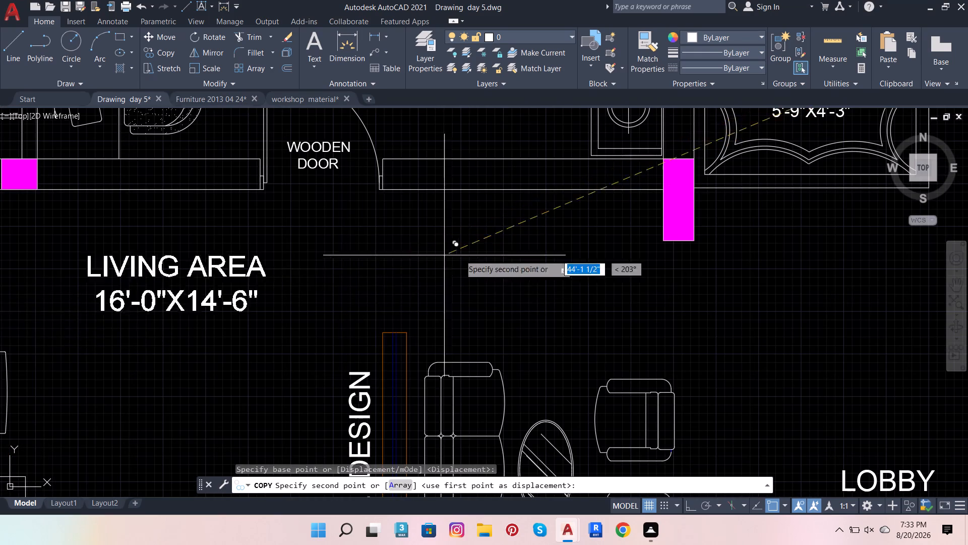
scroll(539, 264, "down", 3)
scroll(404, 290, "up", 3)
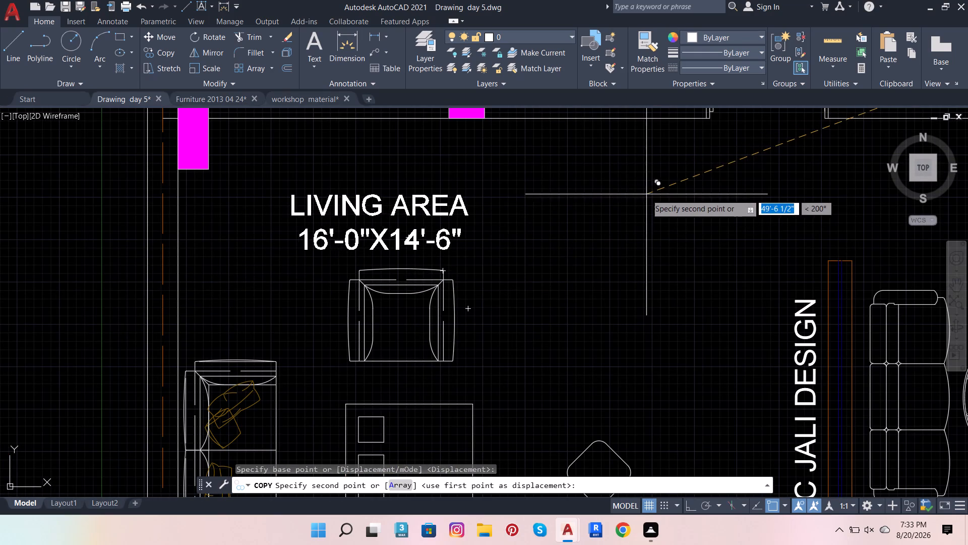
scroll(655, 263, "down", 2)
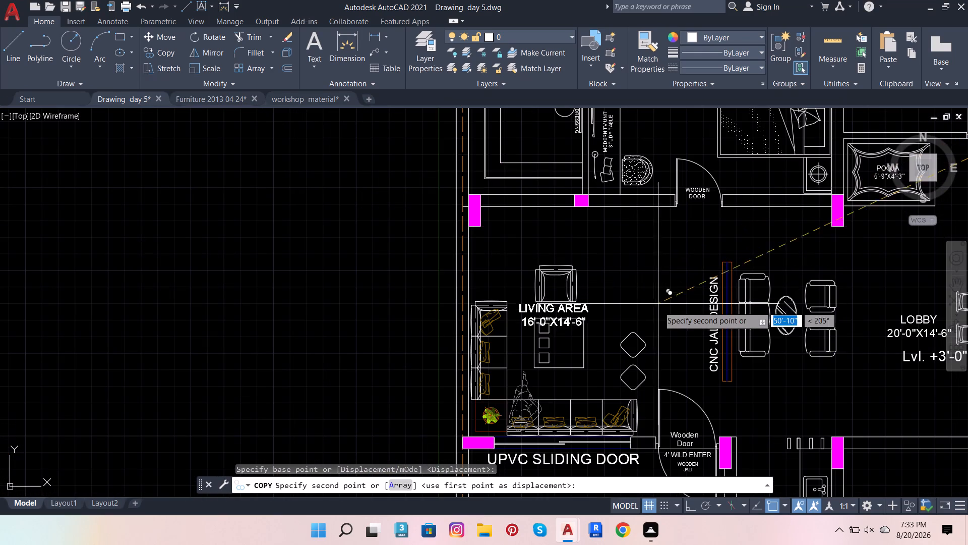
left_click(669, 330)
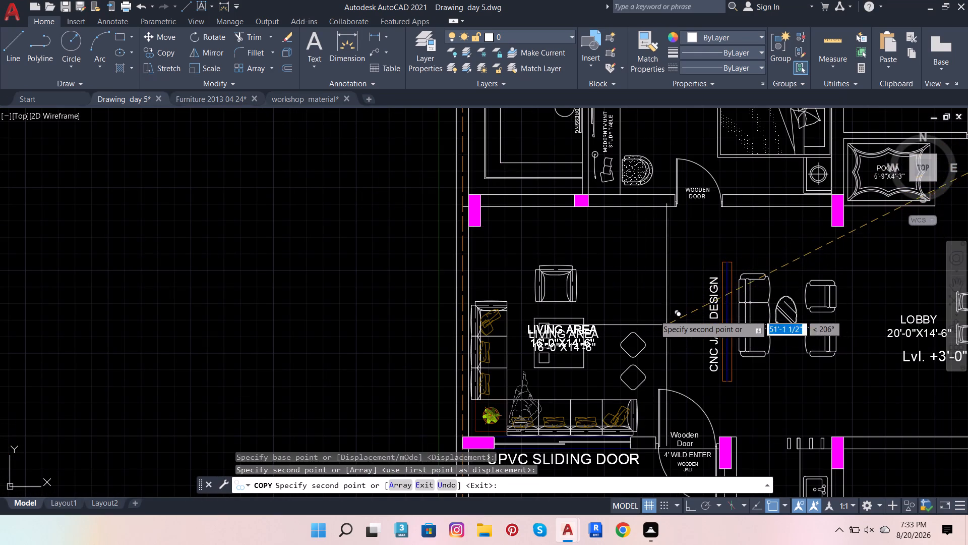
scroll(618, 264, "down", 3)
key("Escape")
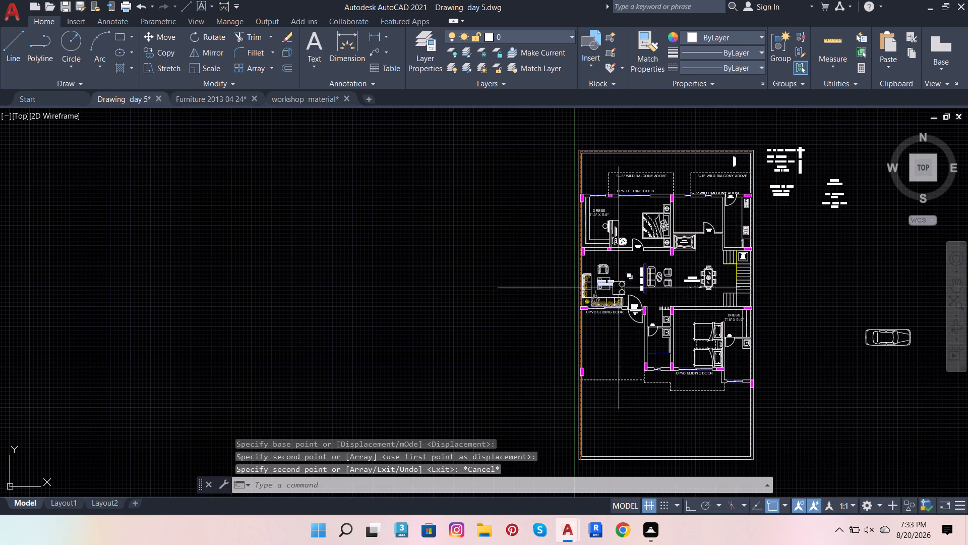
Copy the MODERN TV UNIT label from beside the plan to just below the living area's upper wall, above the armchair.
scroll(528, 314, "down", 3)
scroll(624, 315, "up", 3)
scroll(416, 323, "up", 1)
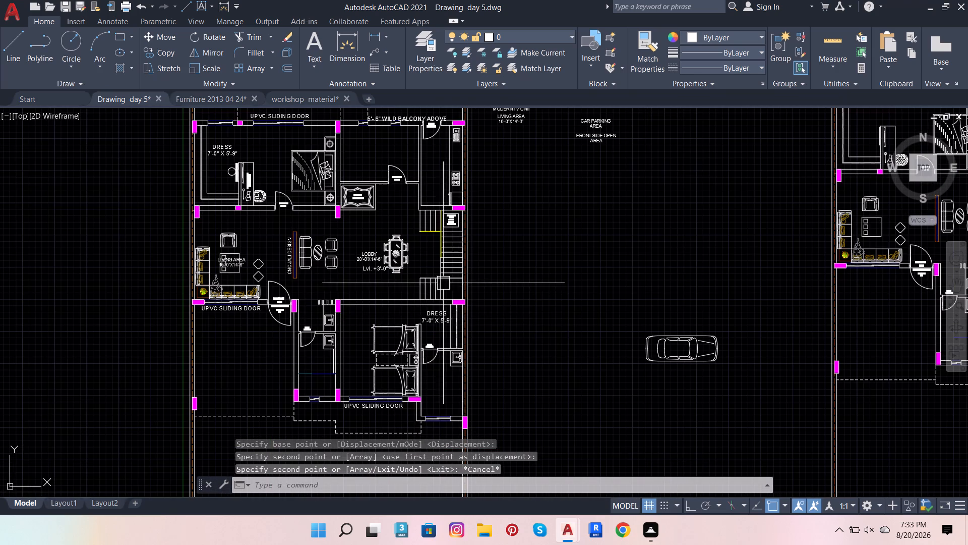
scroll(474, 309, "down", 1)
scroll(529, 185, "up", 4)
scroll(574, 217, "down", 1)
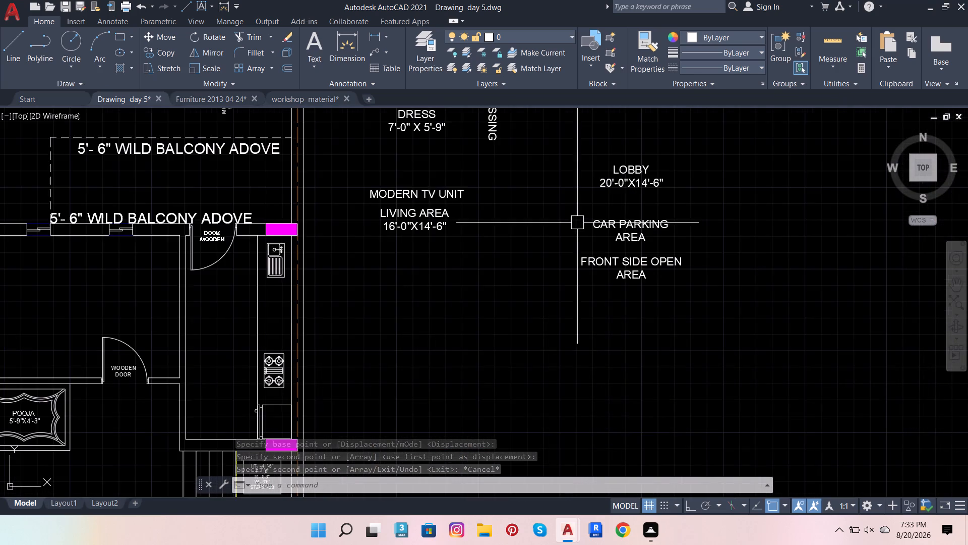
scroll(578, 214, "down", 1)
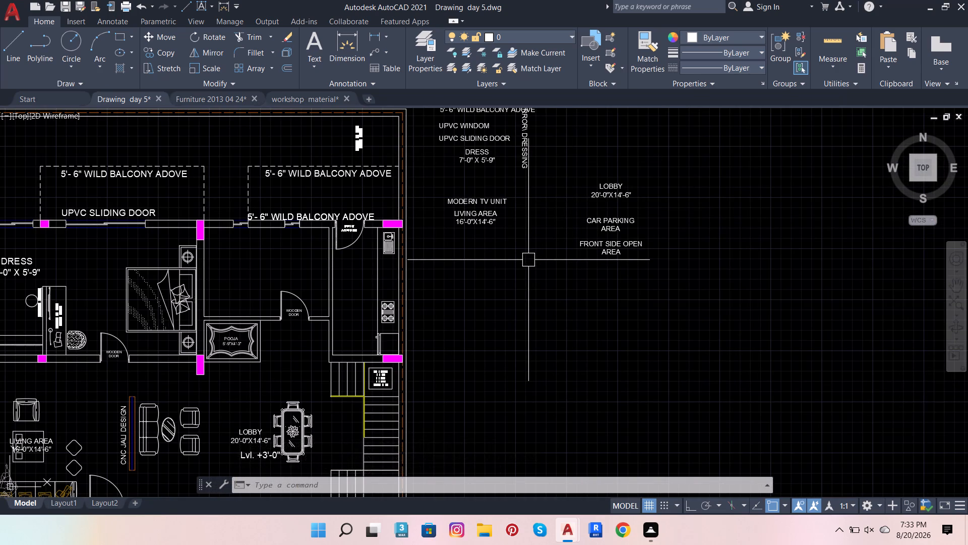
scroll(528, 260, "down", 1)
scroll(490, 201, "up", 2)
left_click(506, 250)
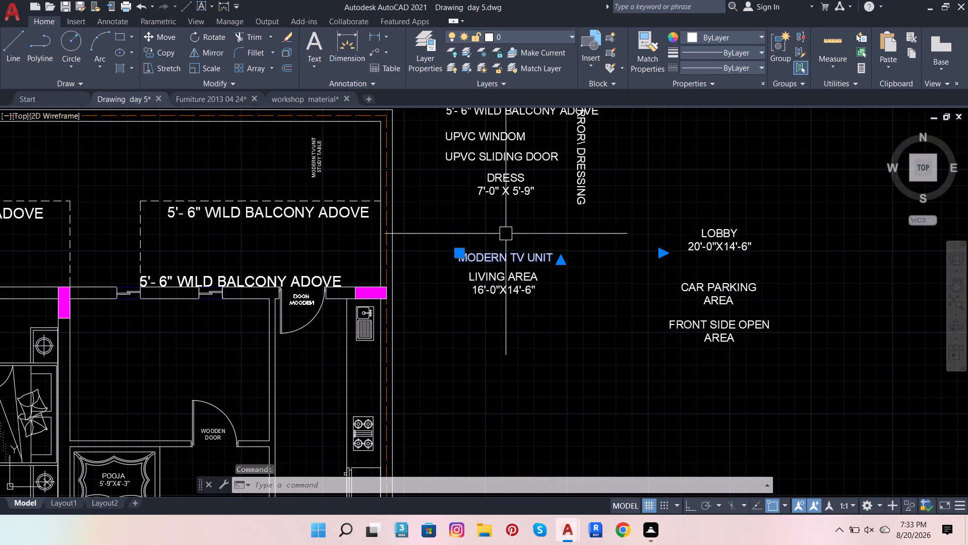
left_click(167, 49)
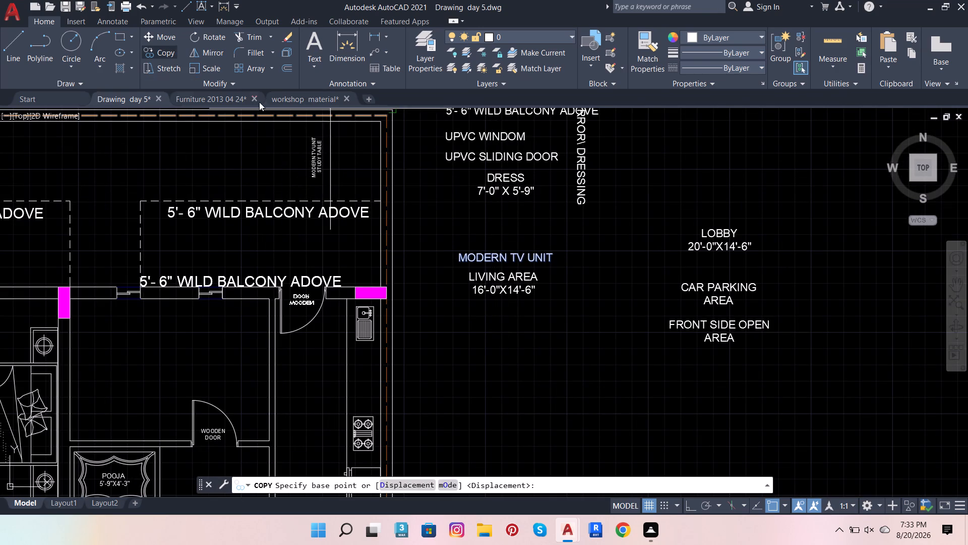
left_click(480, 254)
scroll(480, 254, "down", 2)
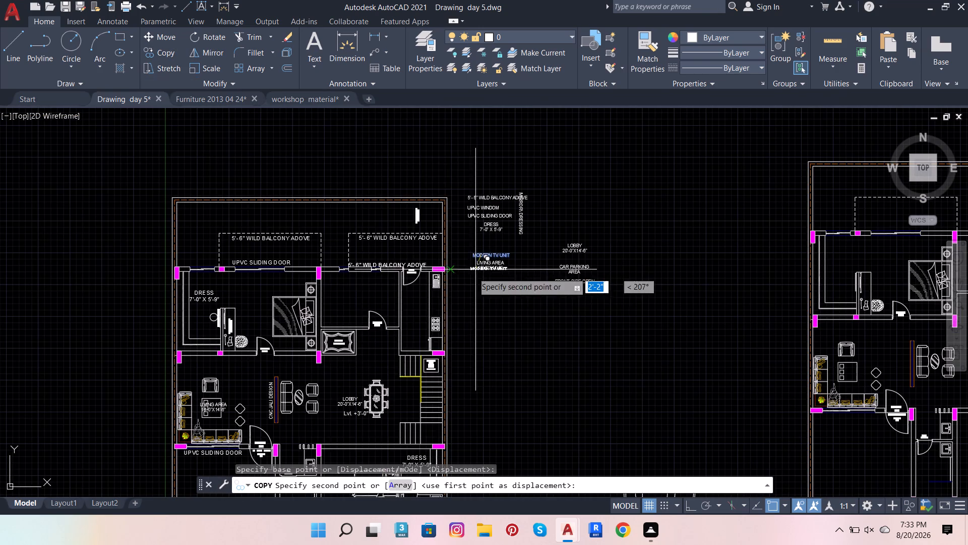
scroll(339, 340, "down", 1)
scroll(276, 355, "up", 2)
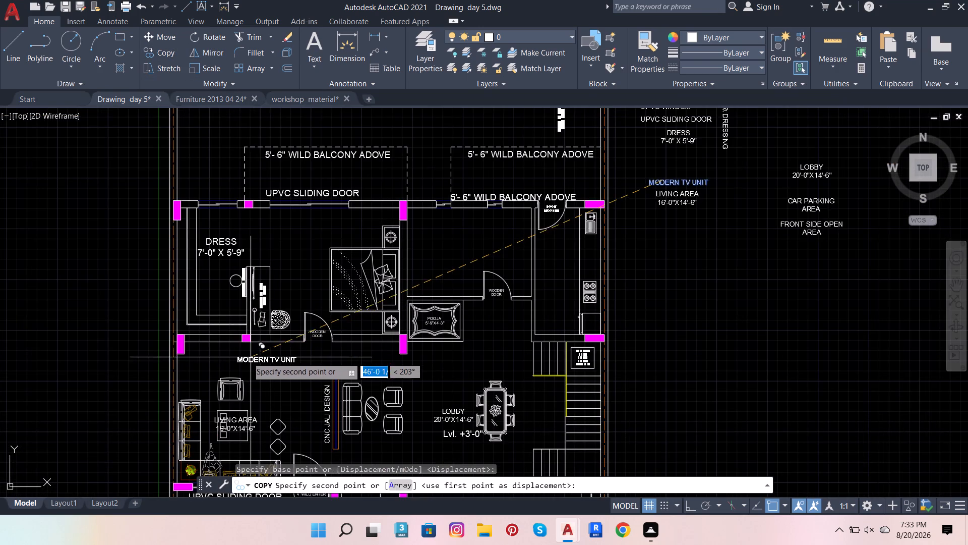
scroll(247, 358, "up", 3)
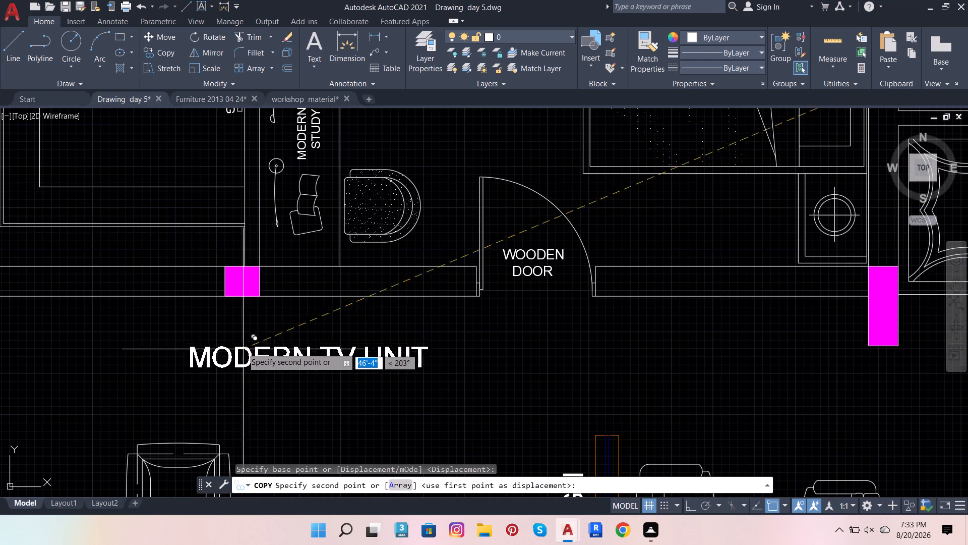
double_click(228, 328)
key("Escape")
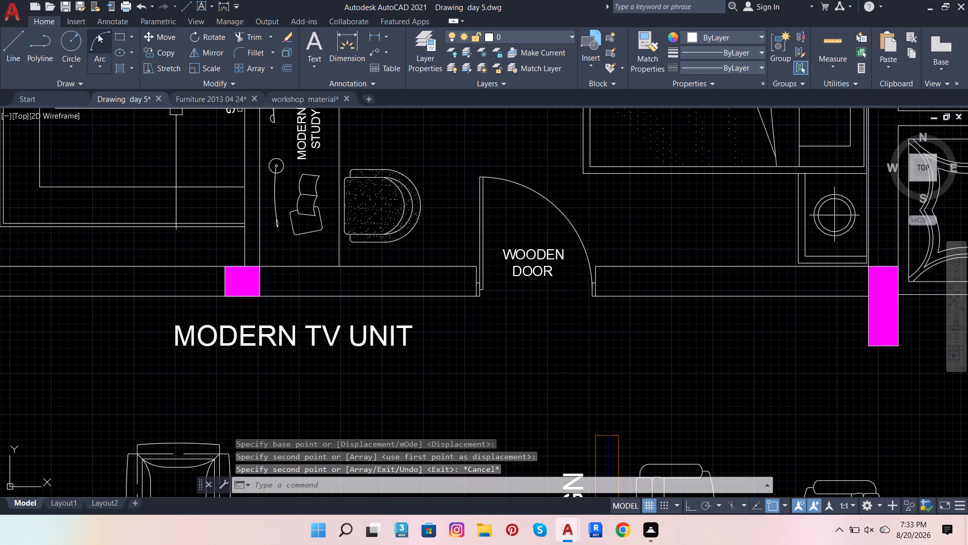
Draw a wide rectangle around the MODERN TV UNIT label, just below the living area's upper wall.
left_click(119, 37)
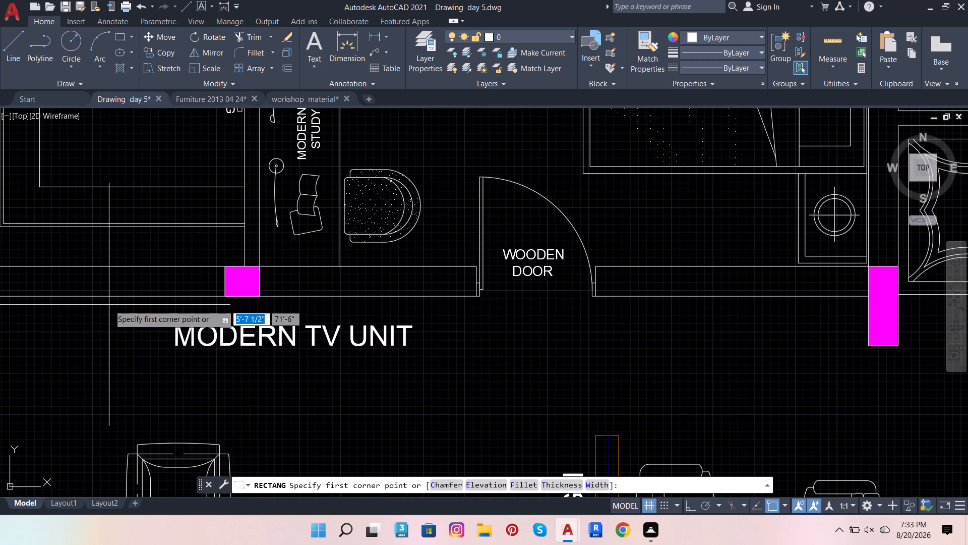
left_click_drag(109, 304, 483, 419)
left_click_drag(463, 414, 446, 410)
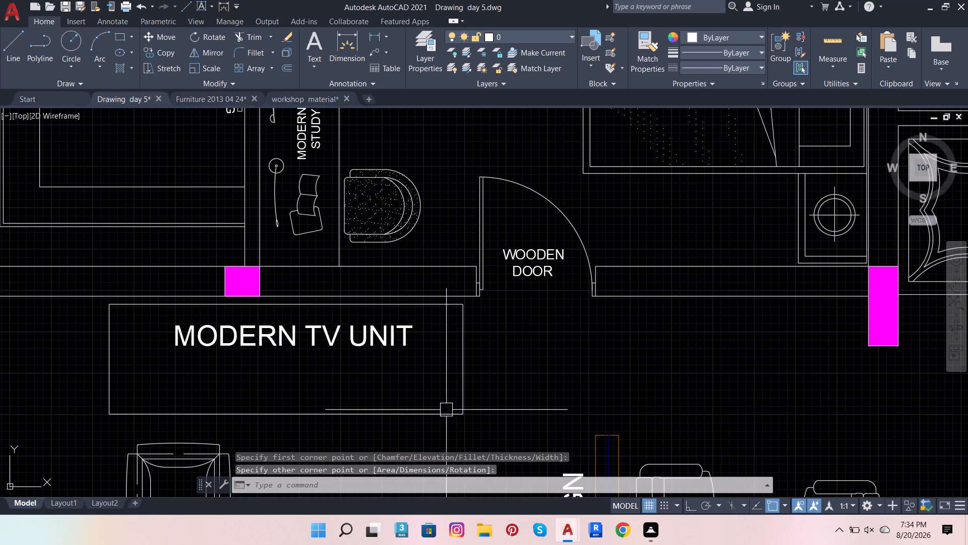
left_click_drag(446, 410, 446, 409)
key("Escape")
scroll(393, 301, "down", 2)
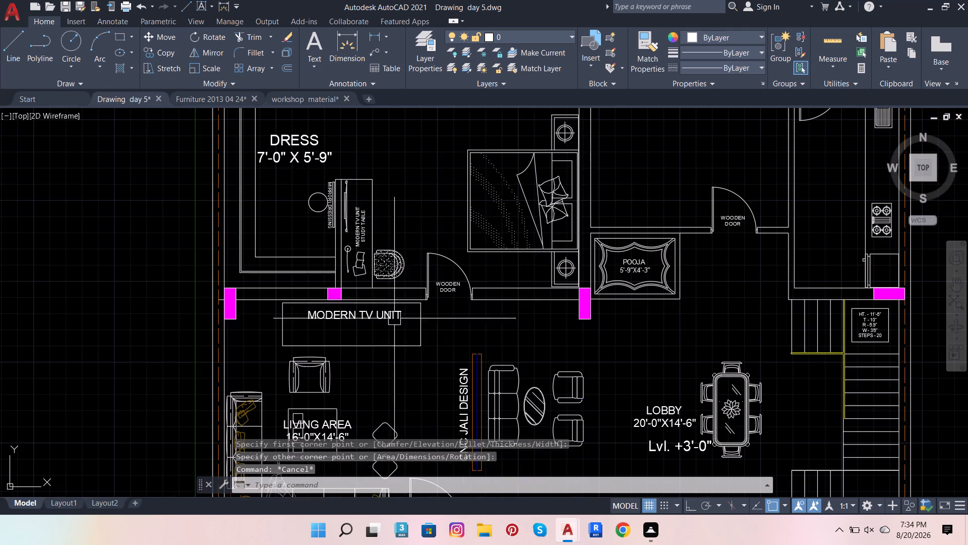
Delete the rectangle around the MODERN TV UNIT label below the living area's upper wall.
scroll(403, 346, "up", 1)
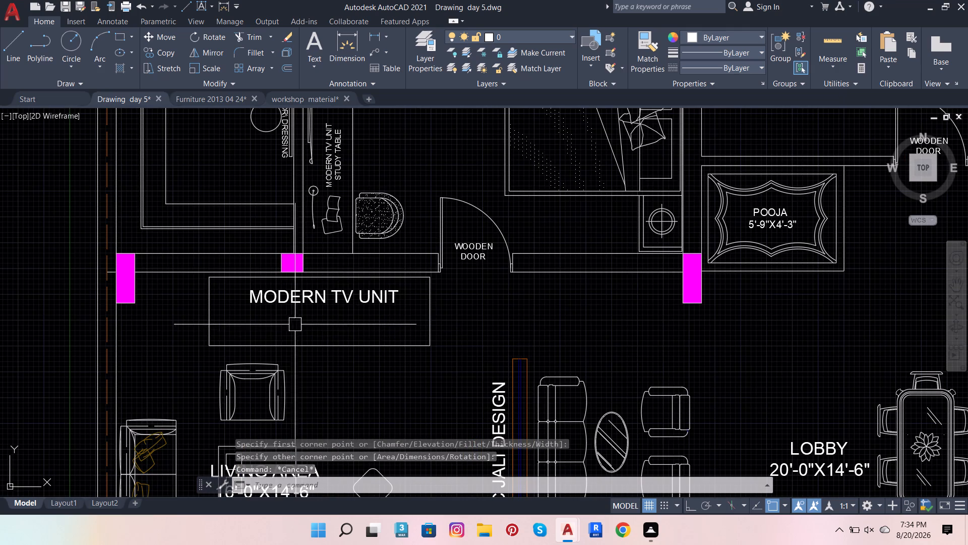
scroll(418, 284, "down", 2)
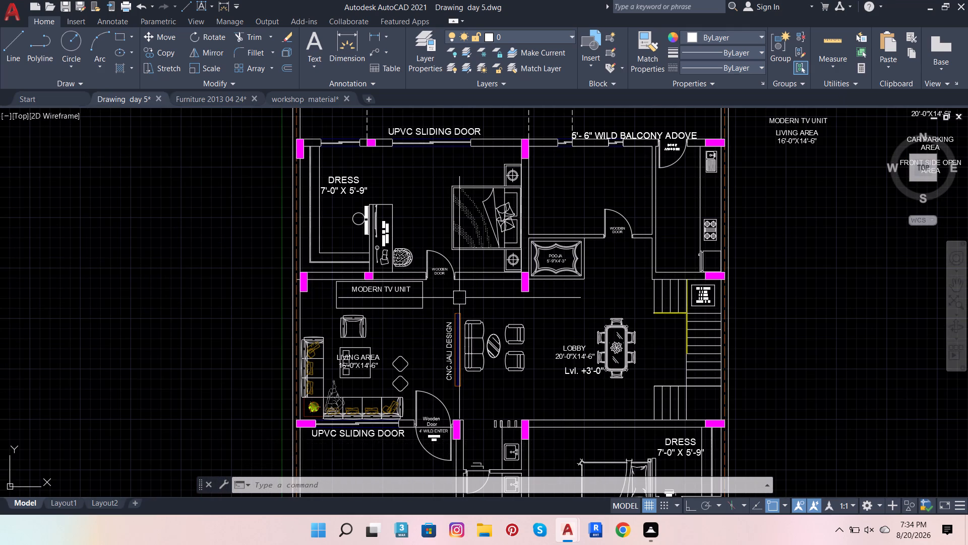
left_click(386, 303)
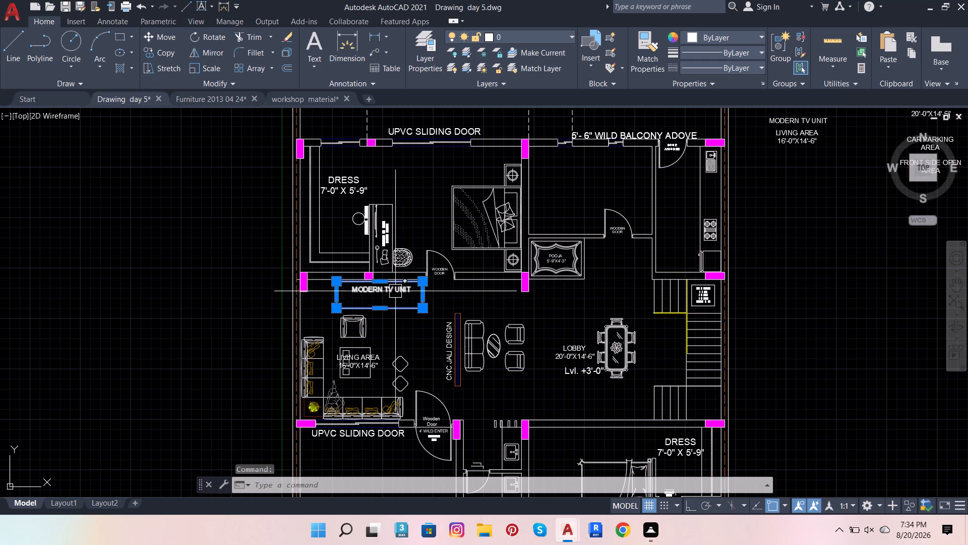
key("Delete")
Draw a shallower rectangle about 9'-6" by 1'-7" around the MODERN TV UNIT label, just below the living area's upper wall.
left_click_drag(400, 284, 309, 261)
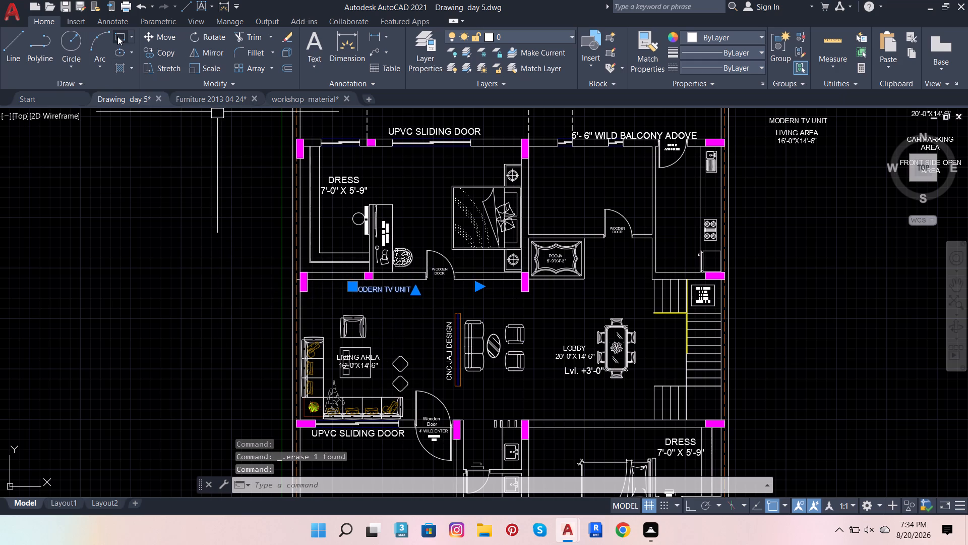
left_click(118, 36)
scroll(310, 299, "up", 2)
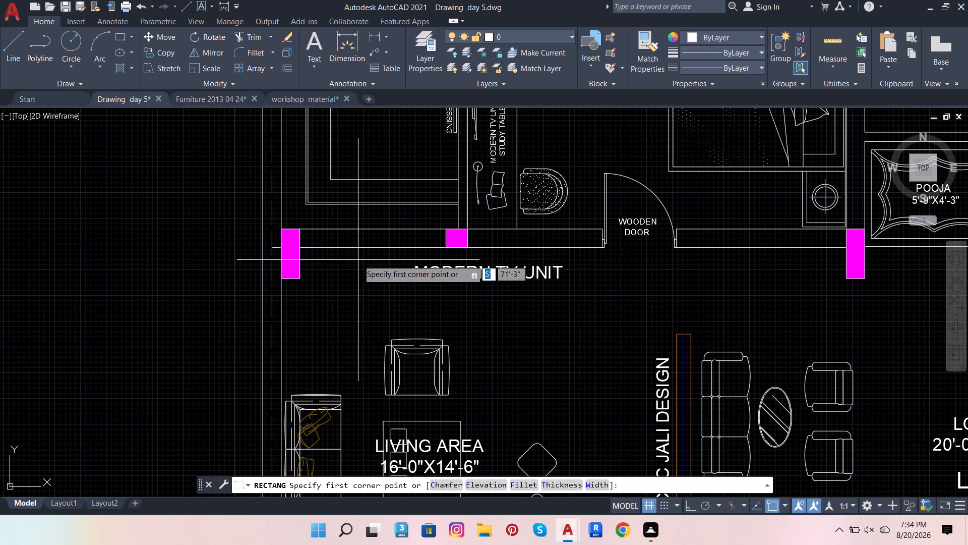
left_click(367, 254)
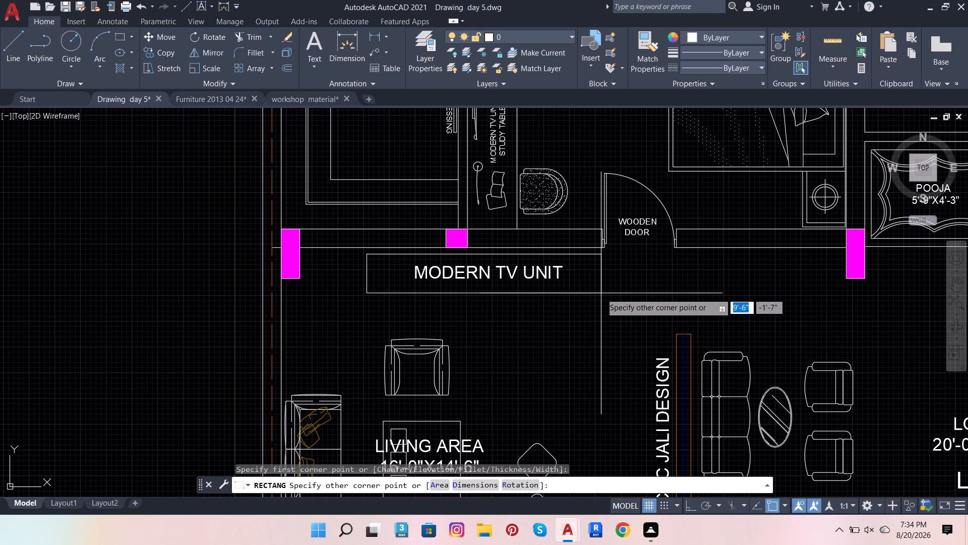
left_click(601, 293)
Delete both overlapping 5'- 6" WILD BALCONY ADOVE labels lying on the upper wall of the room above the pooja space.
scroll(500, 297, "down", 2)
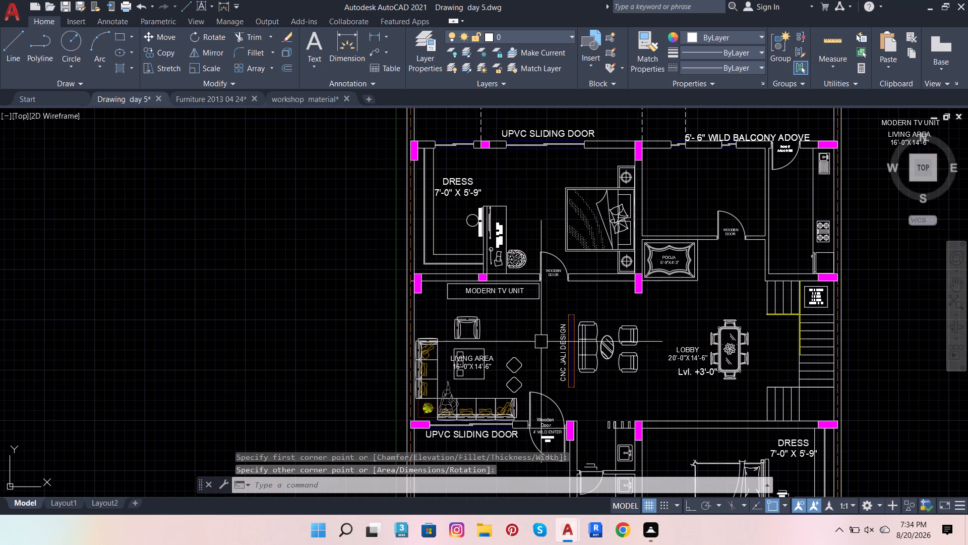
scroll(626, 332, "down", 3)
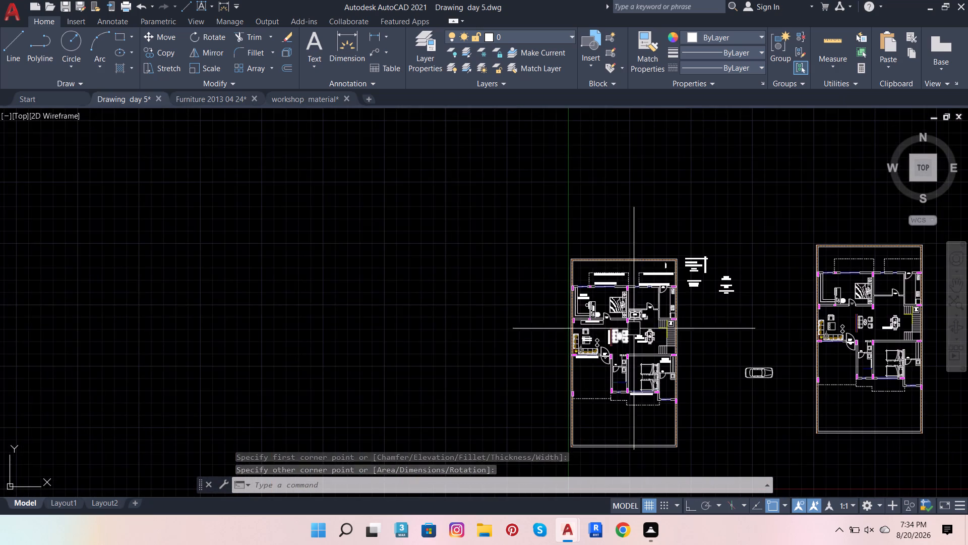
scroll(674, 303, "up", 4)
scroll(247, 329, "down", 1)
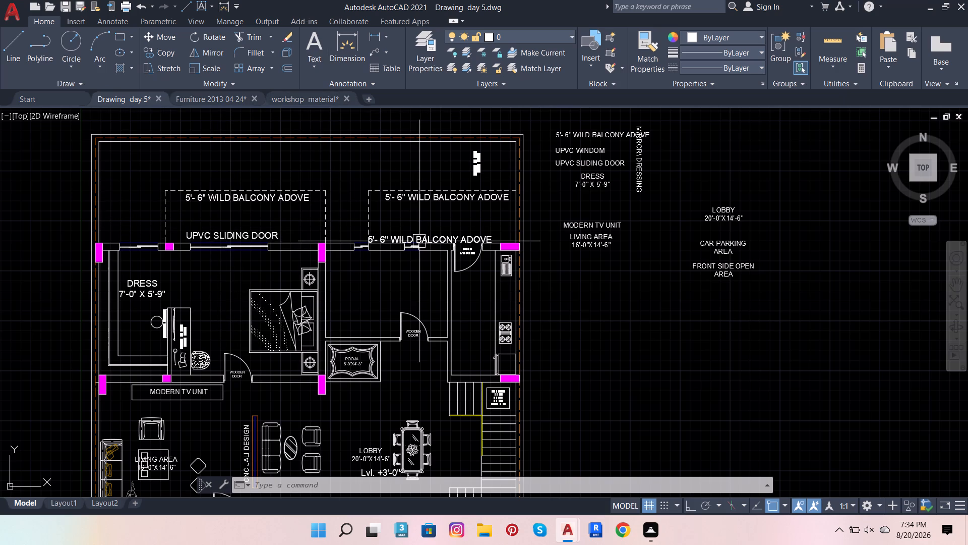
left_click(431, 235)
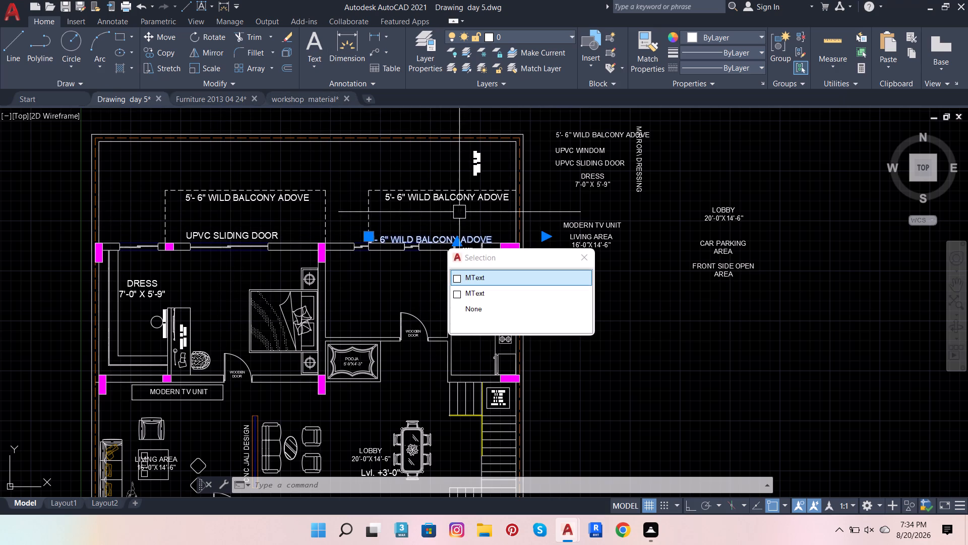
key("Delete")
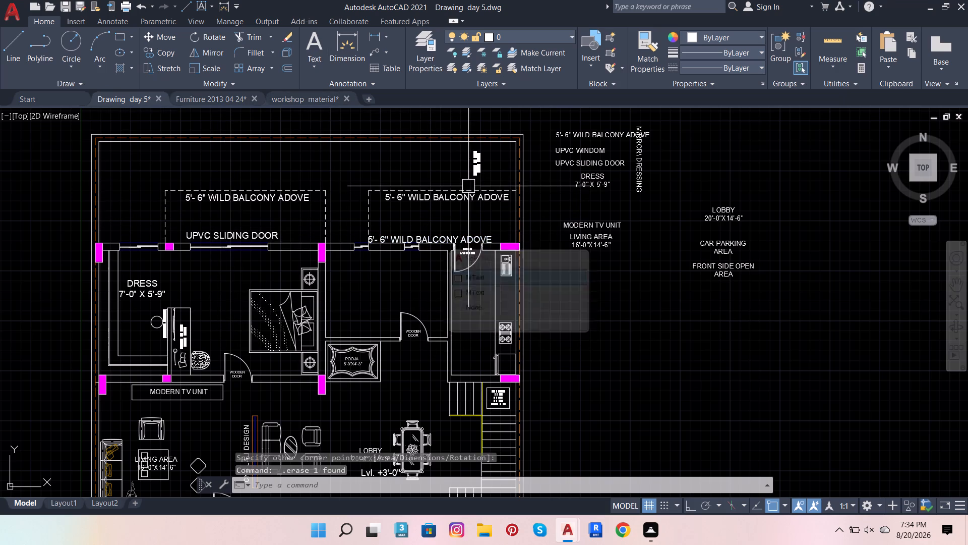
left_click(432, 236)
key("Delete")
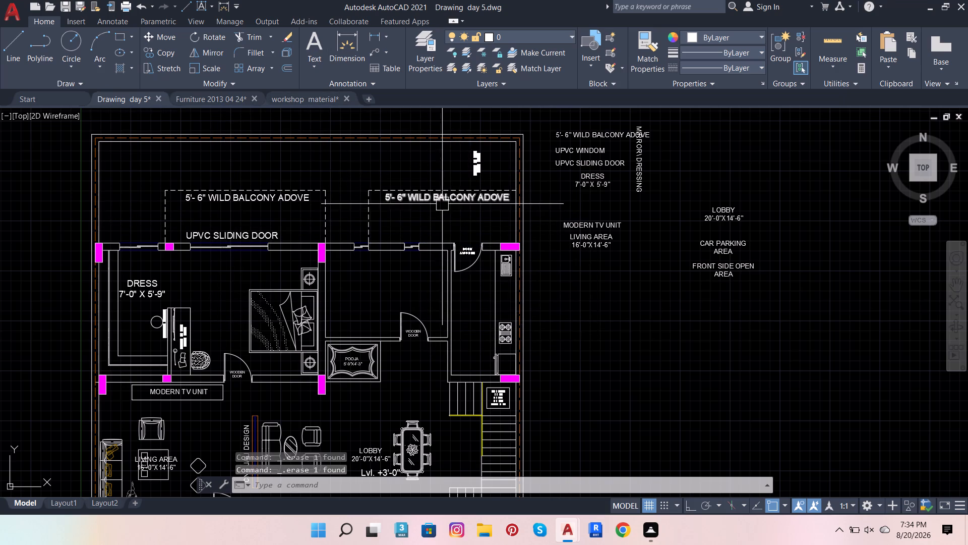
Change the balcony label inside the dashed outline above the kitchen side to read 4'- 6" WILD BALCONY ADOVE.
scroll(423, 205, "up", 2)
double_click(377, 181)
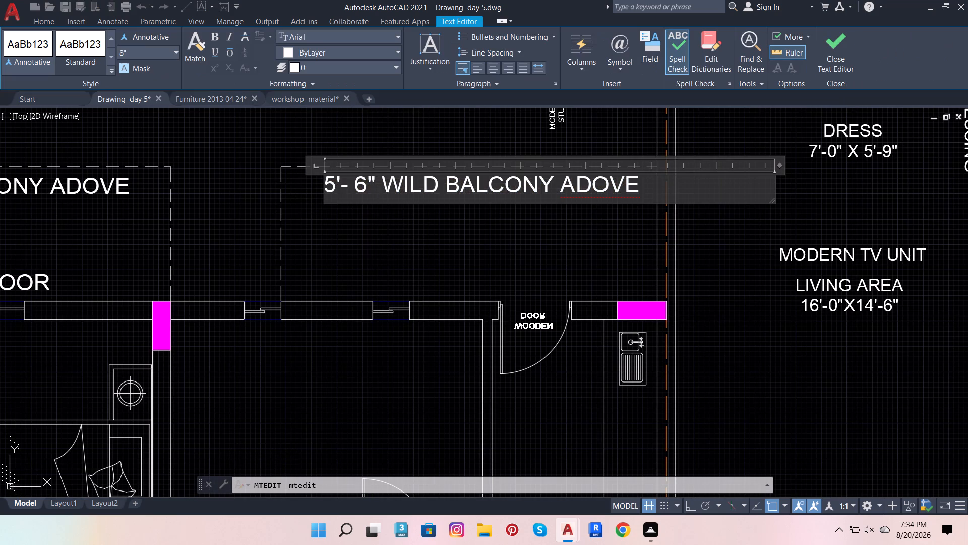
left_click(344, 181)
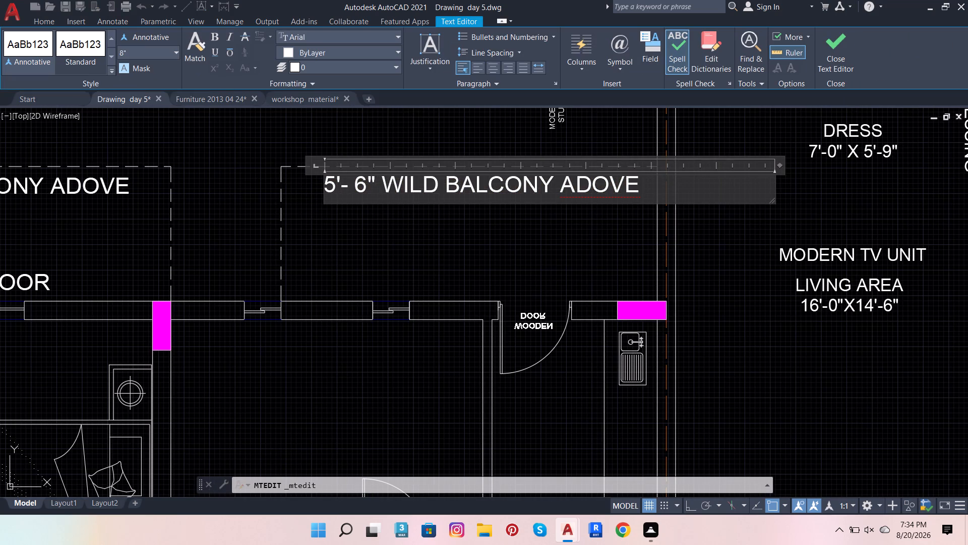
left_click(336, 179)
key("BackSpace")
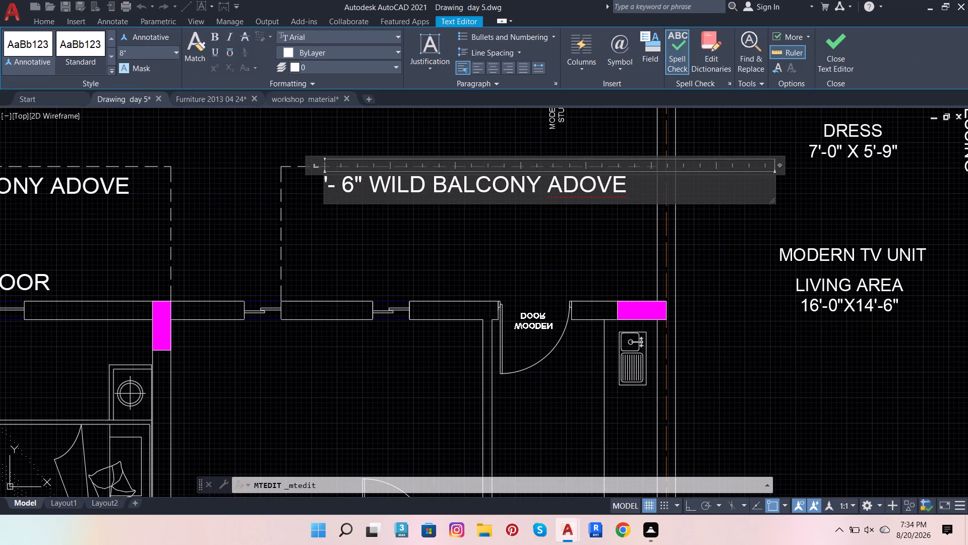
key("4")
left_click(376, 236)
Start a centred multiline text in the room above the pooja space, with STORE as its first line.
scroll(466, 194, "down", 3)
scroll(368, 264, "up", 3)
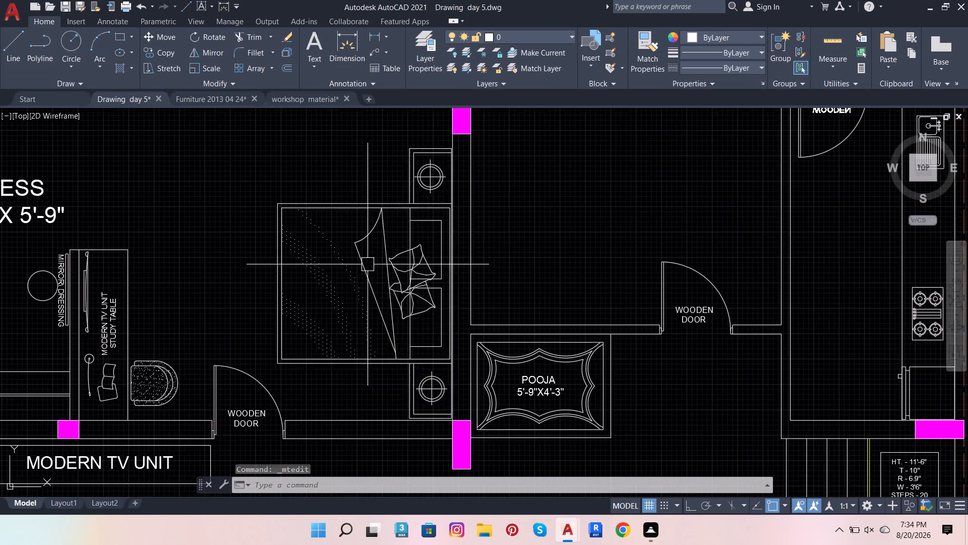
scroll(420, 232, "down", 2)
left_click(312, 36)
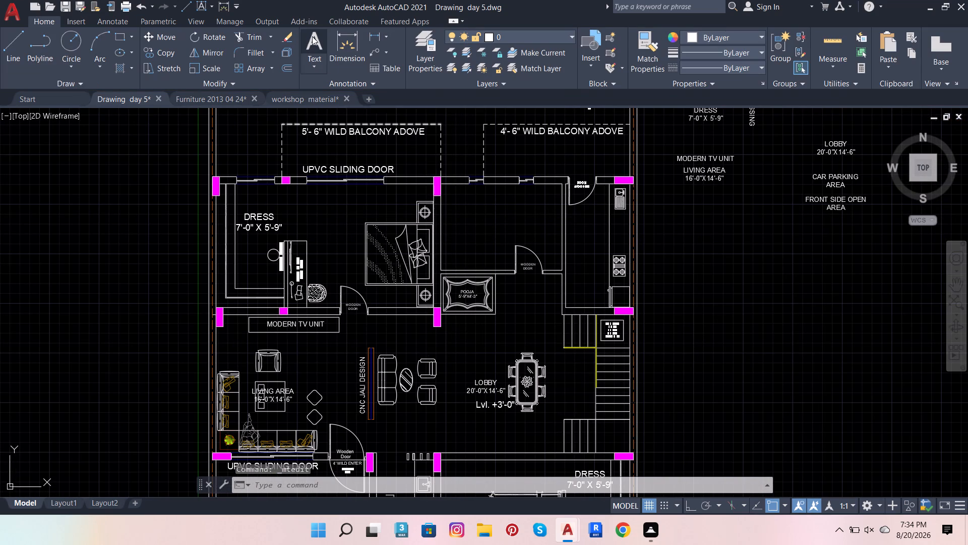
left_click(463, 195)
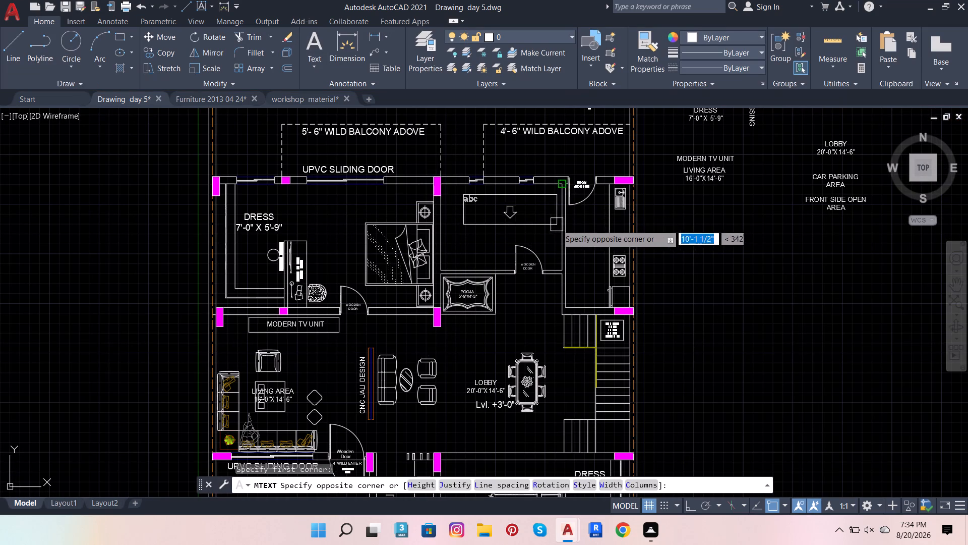
left_click(662, 221)
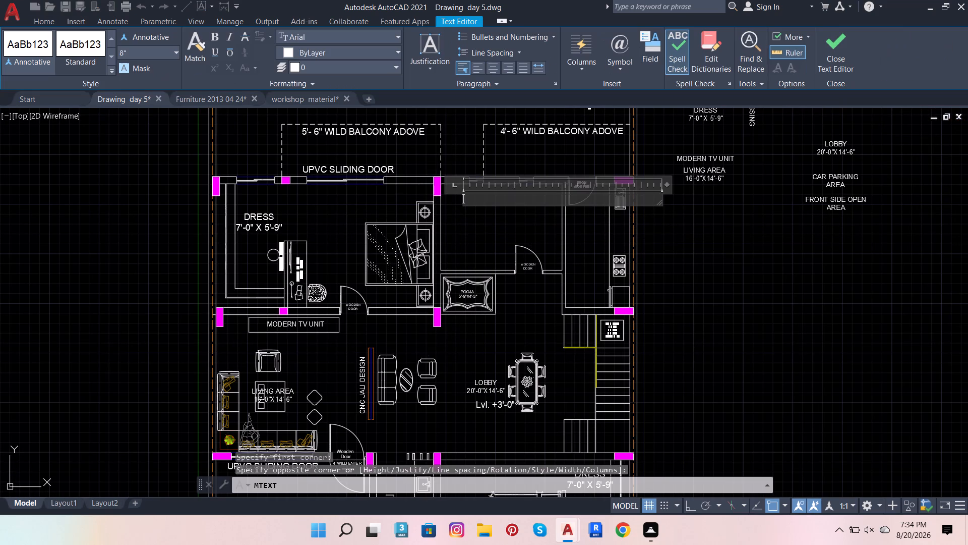
scroll(488, 191, "up", 2)
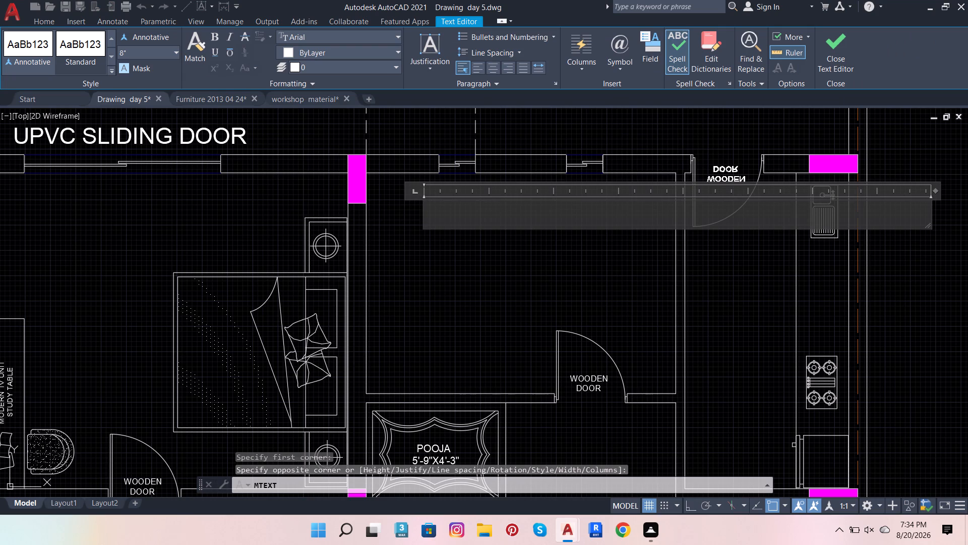
left_click(490, 69)
left_click(515, 210)
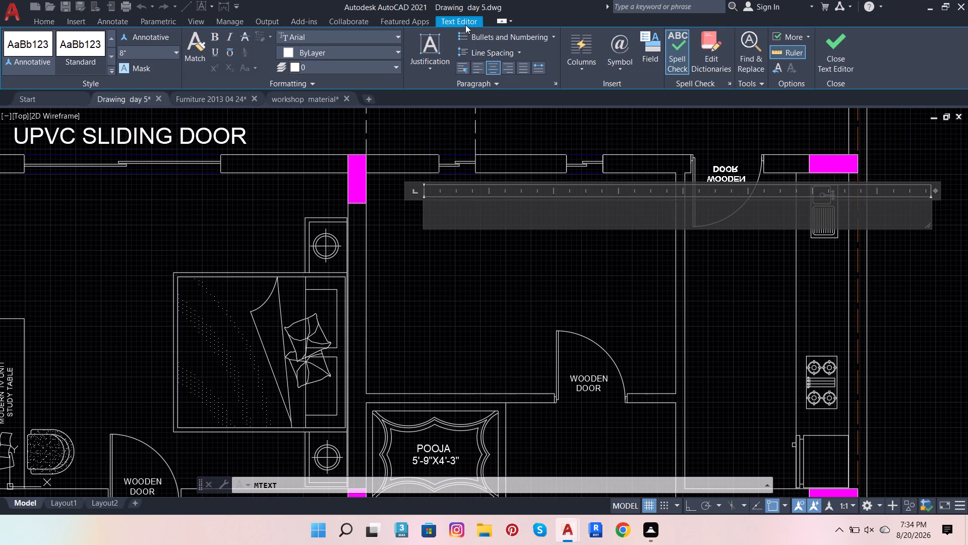
key("s")
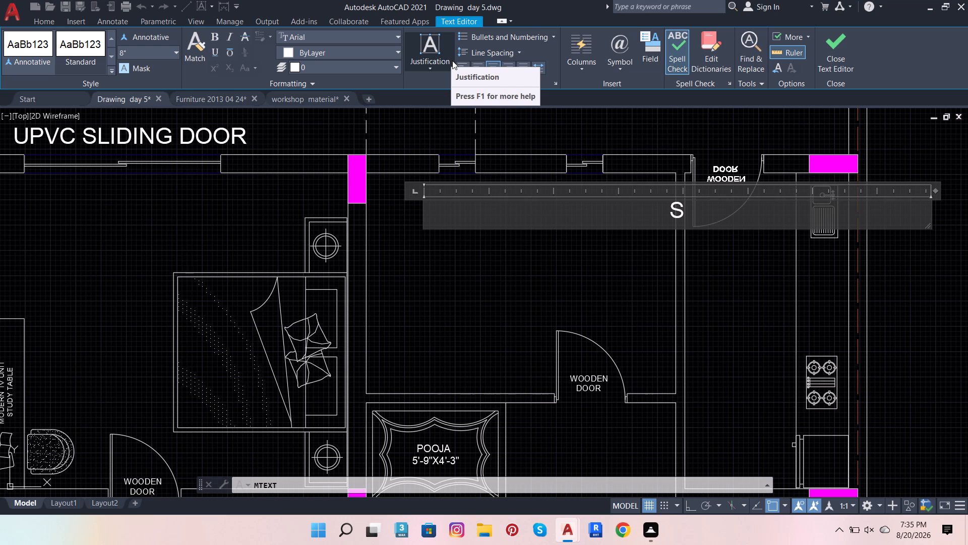
key("t")
type("ORE")
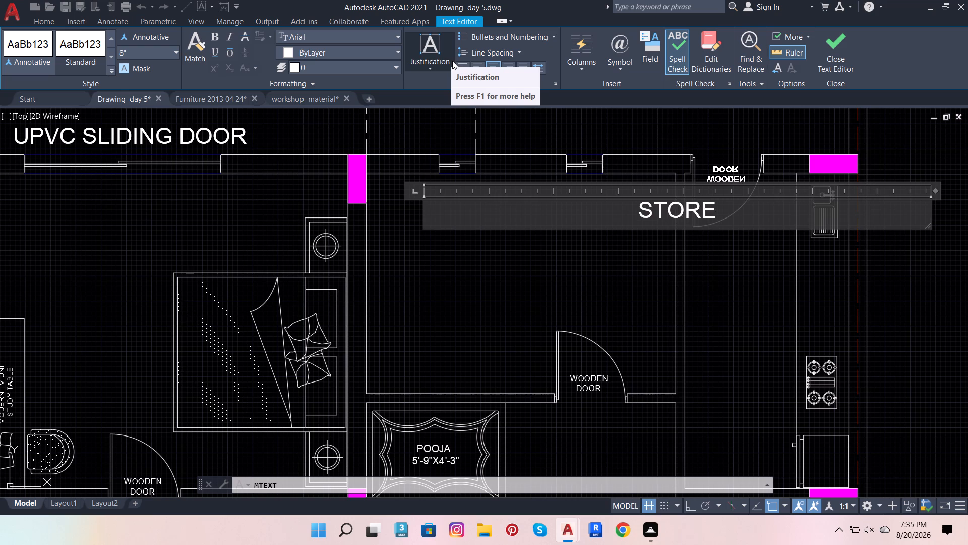
key("space")
Add the size 9'-1"X12'9" as the second line under STORE and finish the multiline text.
key("shift+Return")
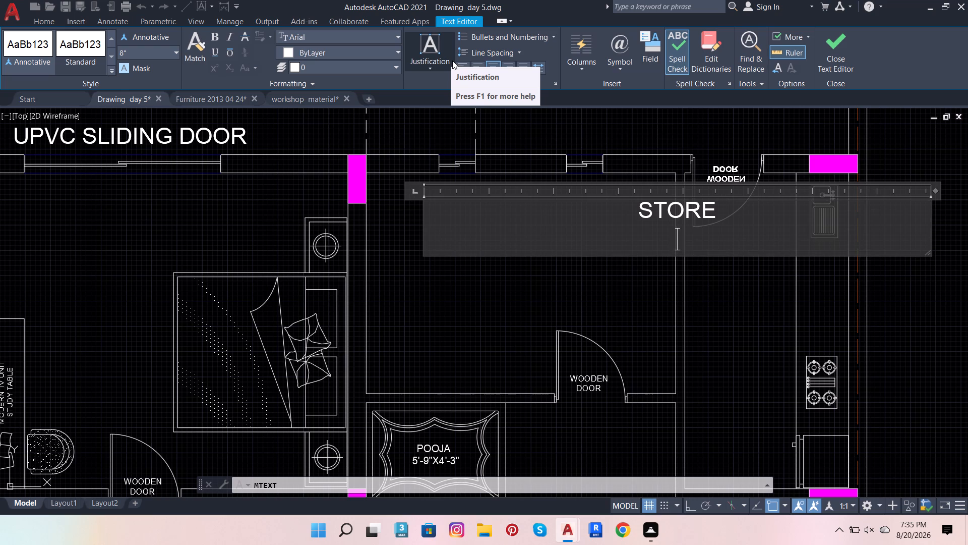
type("9;")
key("minus")
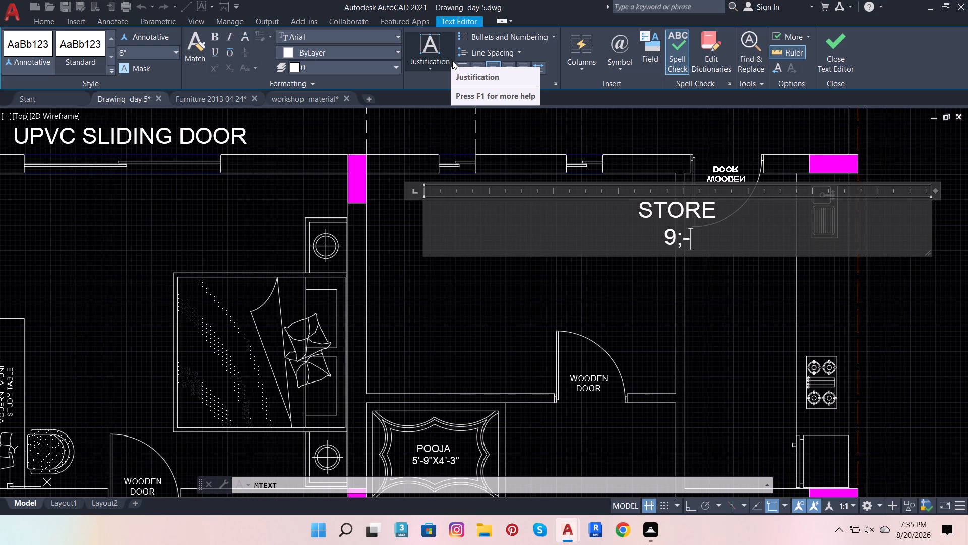
key("BackSpace")
key("BackSpace")
key("apostrophe")
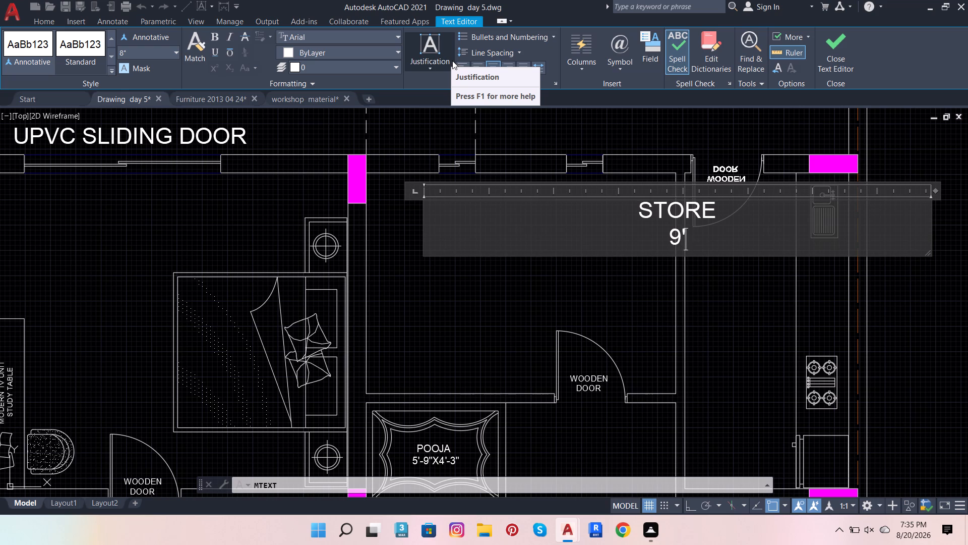
key("minus")
key("1")
key("shift+quotedbl")
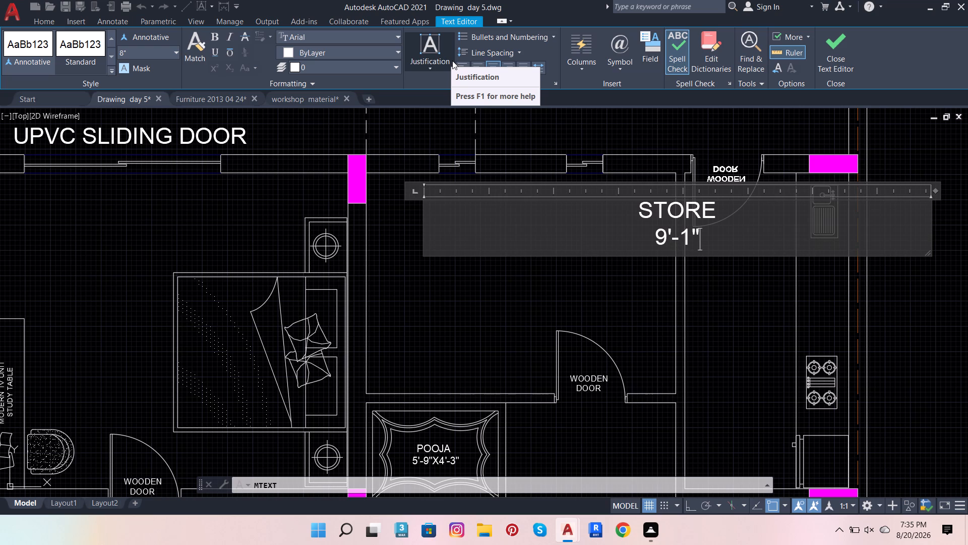
key("x")
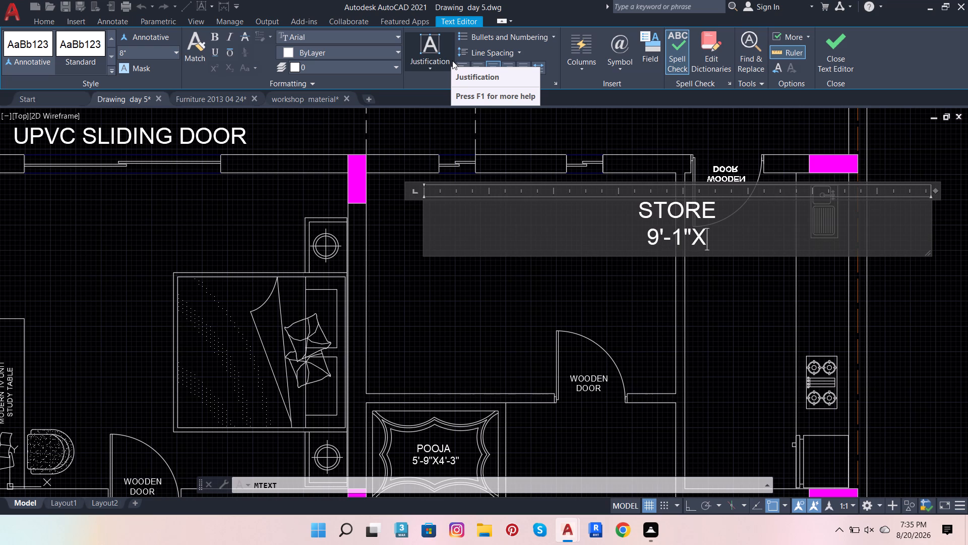
type("12")
key("apostrophe")
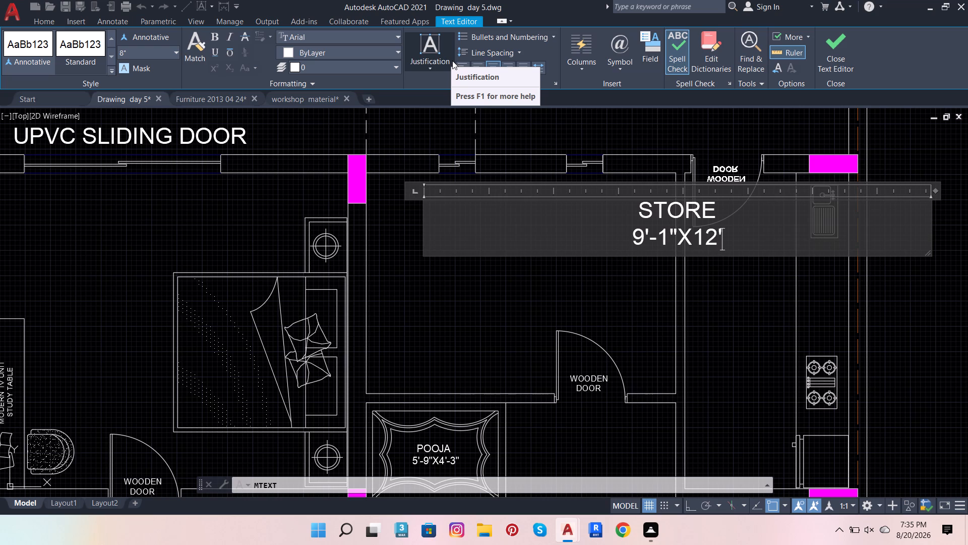
key("9")
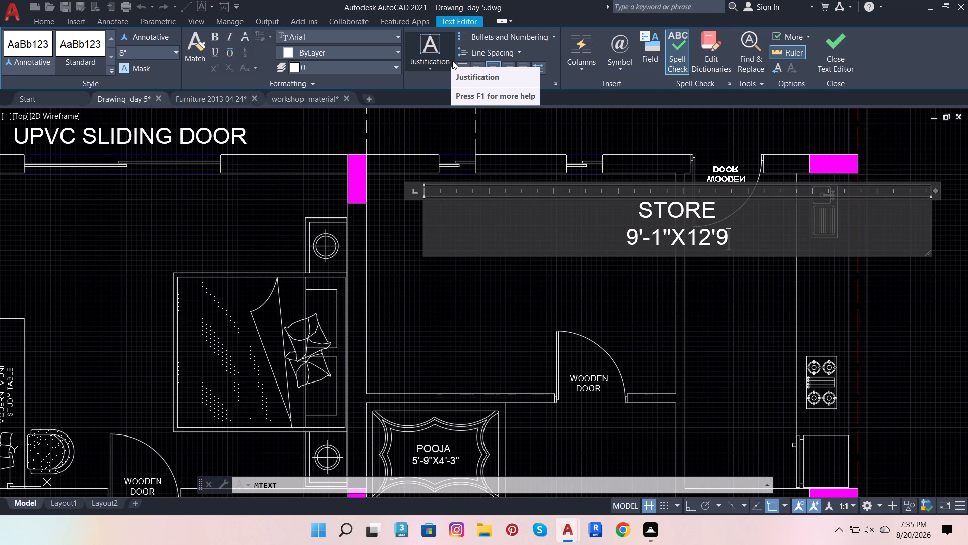
key("shift+quotedbl")
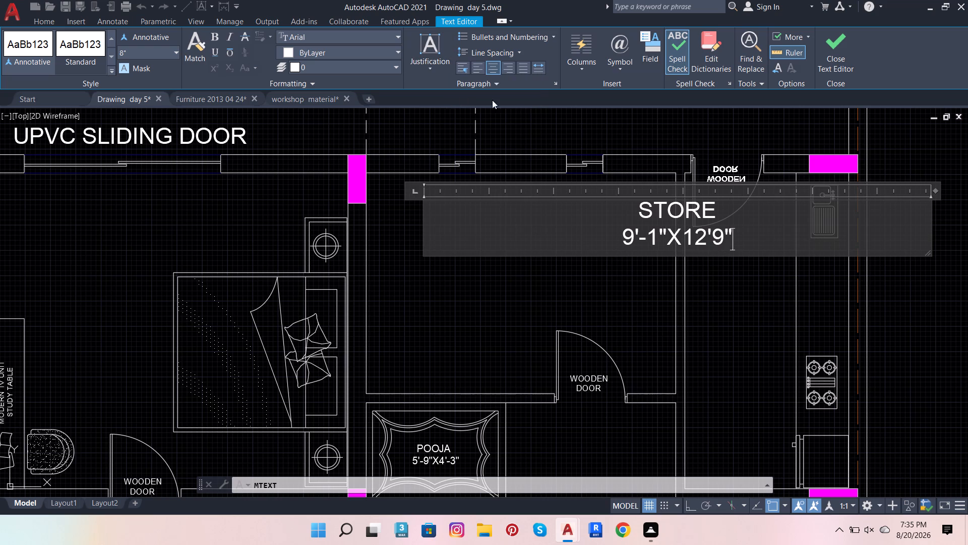
left_click(734, 284)
Move the STORE label with its size to the middle of the room above the pooja space.
left_click(719, 236)
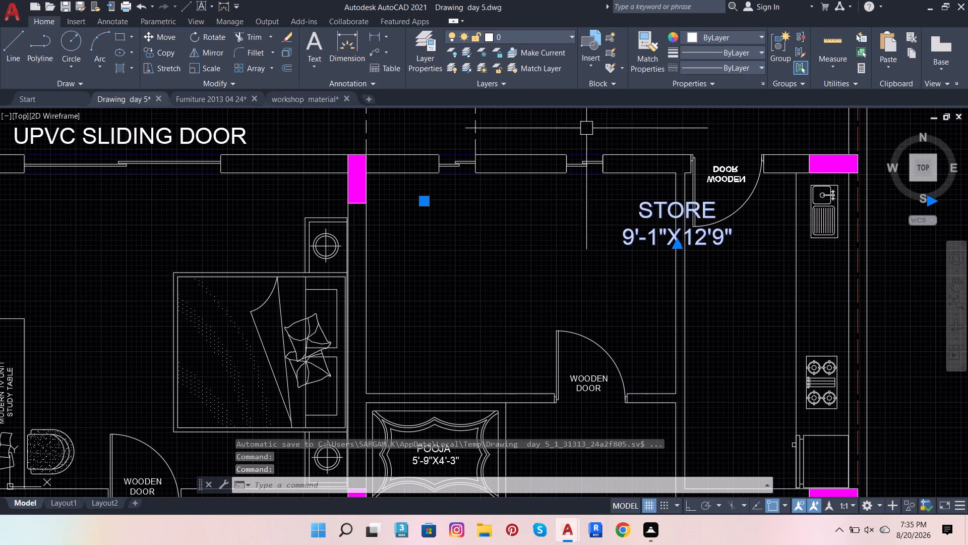
left_click(156, 37)
left_click_drag(674, 220, 493, 235)
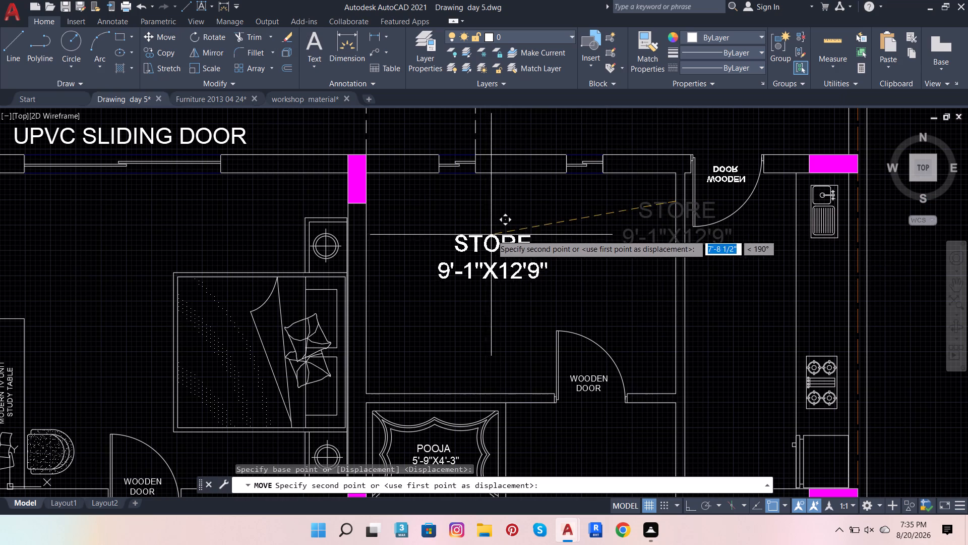
left_click_drag(493, 235, 521, 241)
left_click(522, 239)
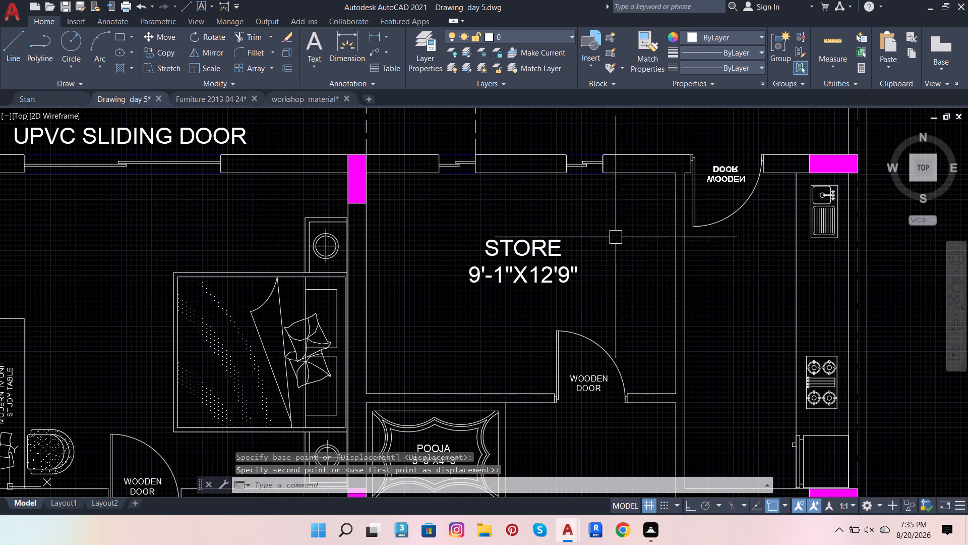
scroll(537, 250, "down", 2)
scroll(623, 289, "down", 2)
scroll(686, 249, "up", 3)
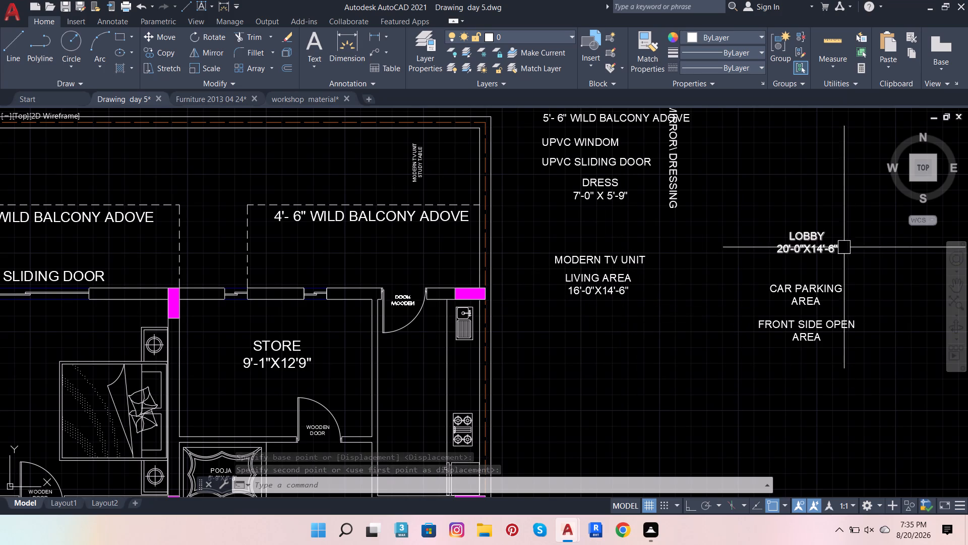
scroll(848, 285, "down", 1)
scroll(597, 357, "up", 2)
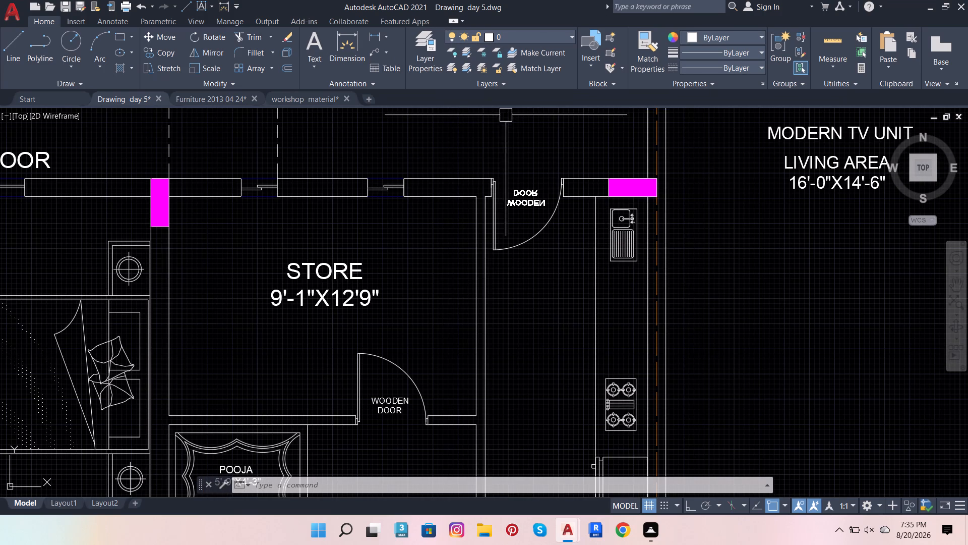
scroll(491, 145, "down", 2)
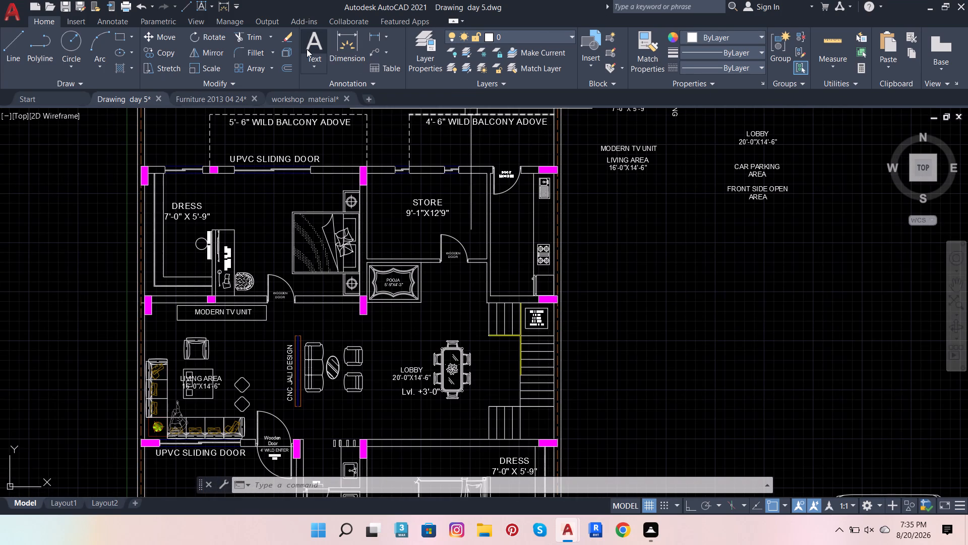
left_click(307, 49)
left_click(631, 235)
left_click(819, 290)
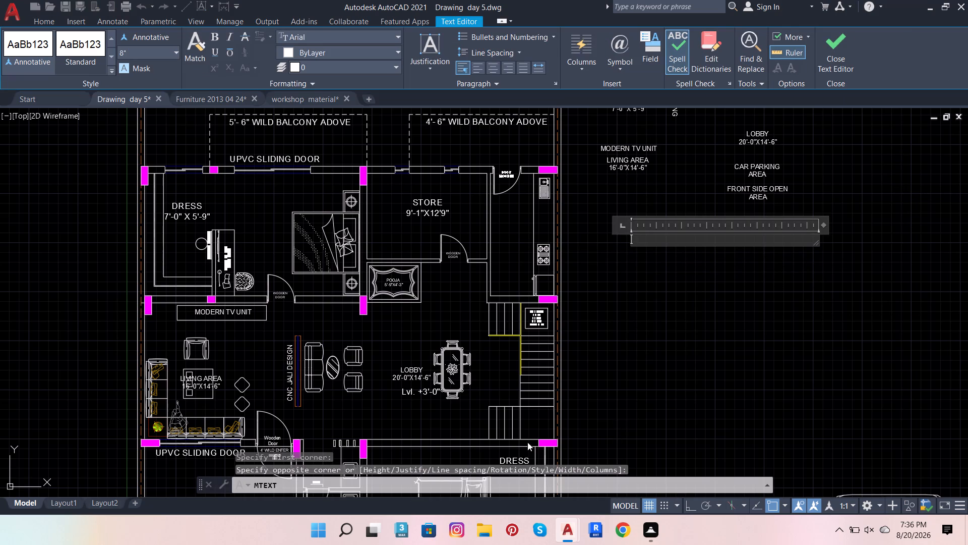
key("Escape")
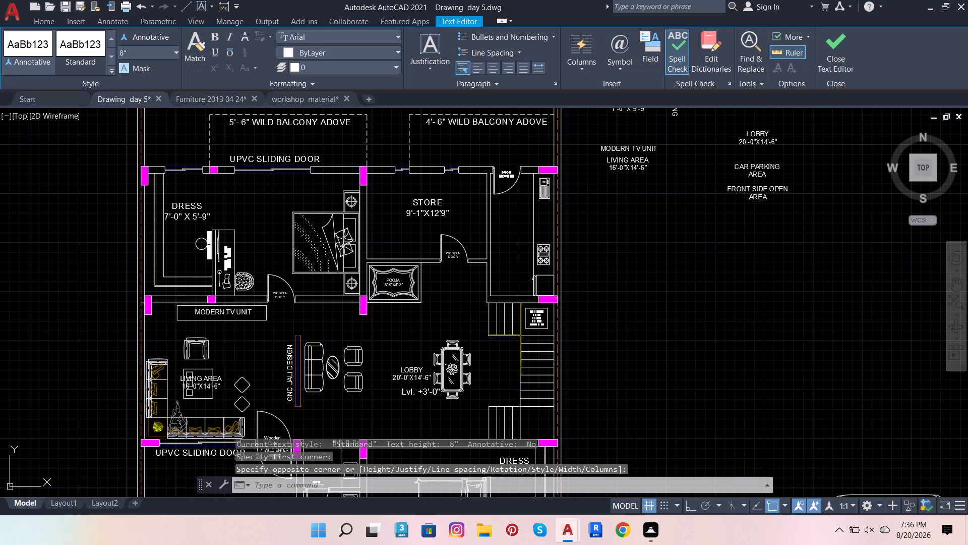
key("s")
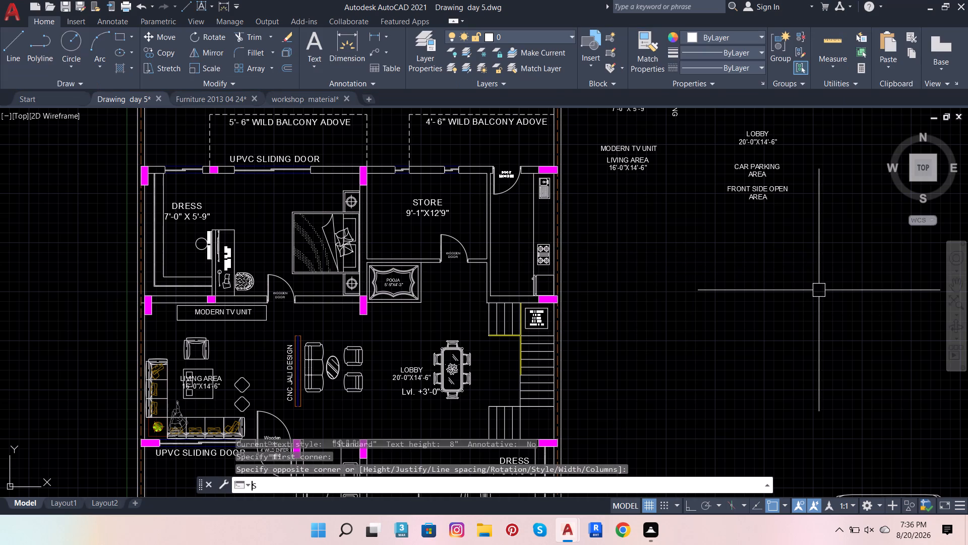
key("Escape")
Set the default text height (TEXTSIZE) to 6 inches.
type("TI")
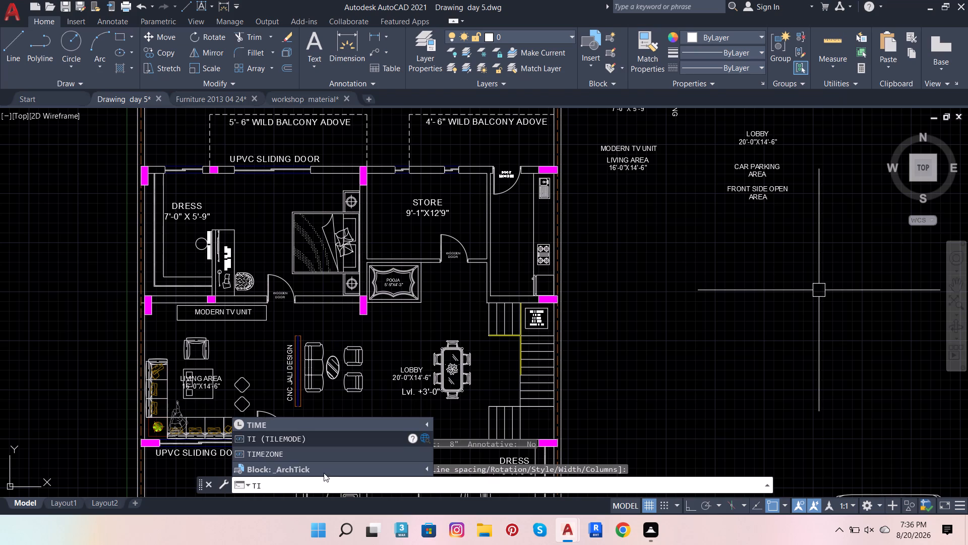
key("BackSpace")
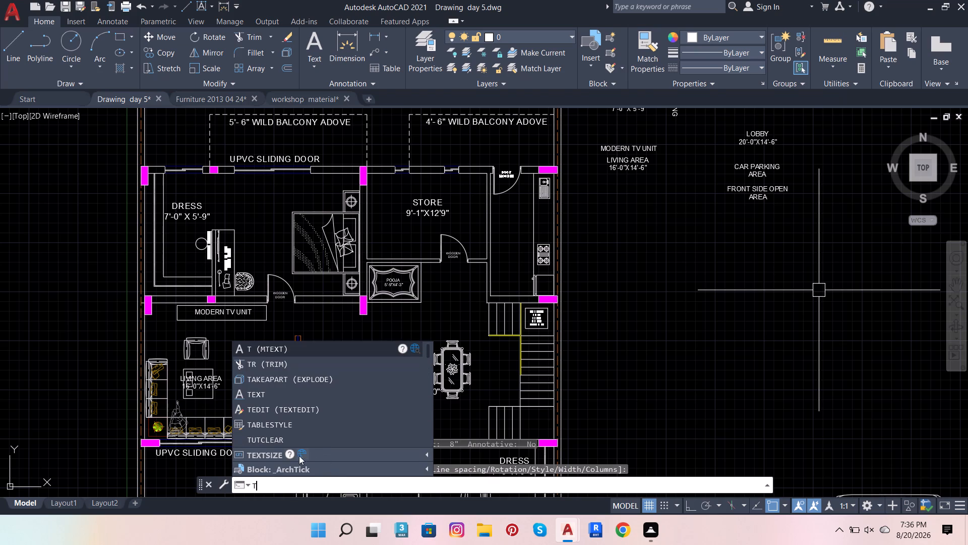
left_click(257, 457)
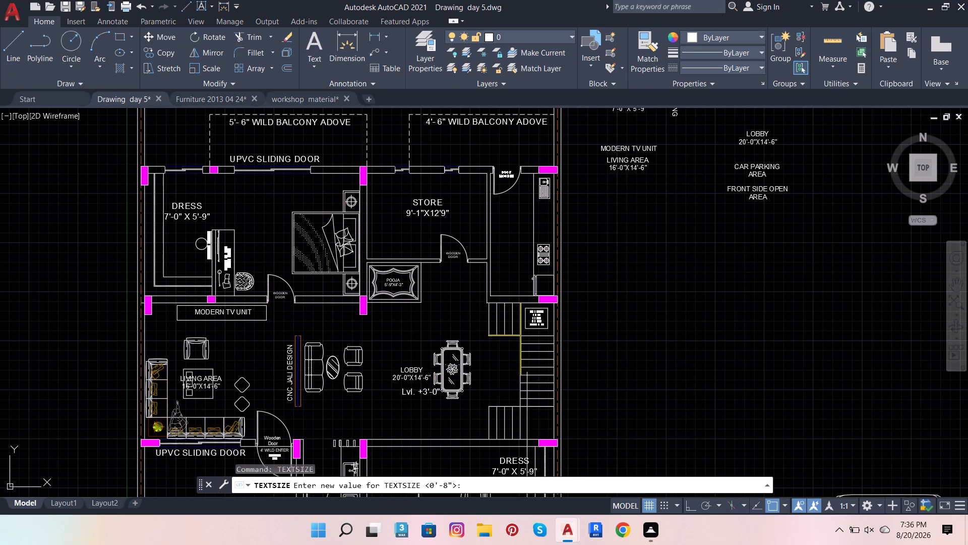
key("6")
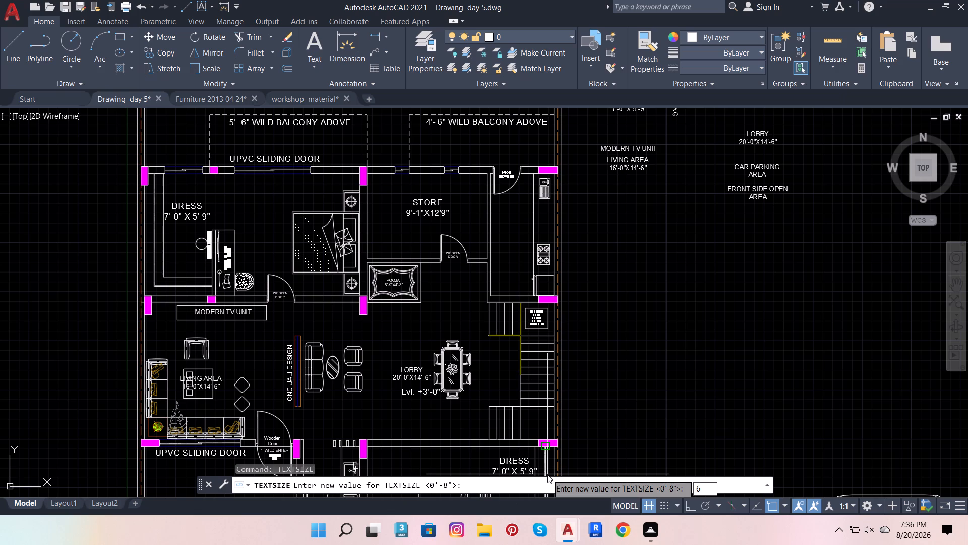
left_click(525, 485)
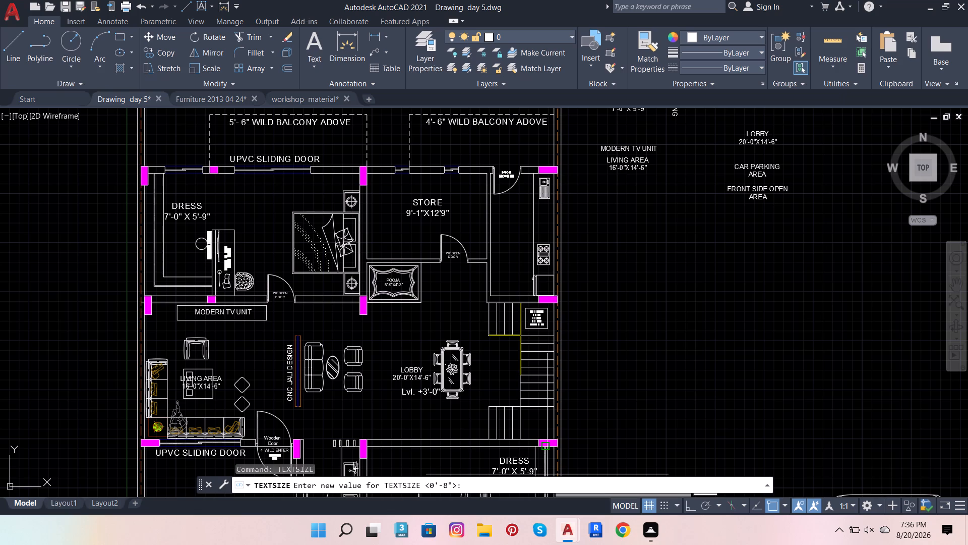
key("6")
key("Return")
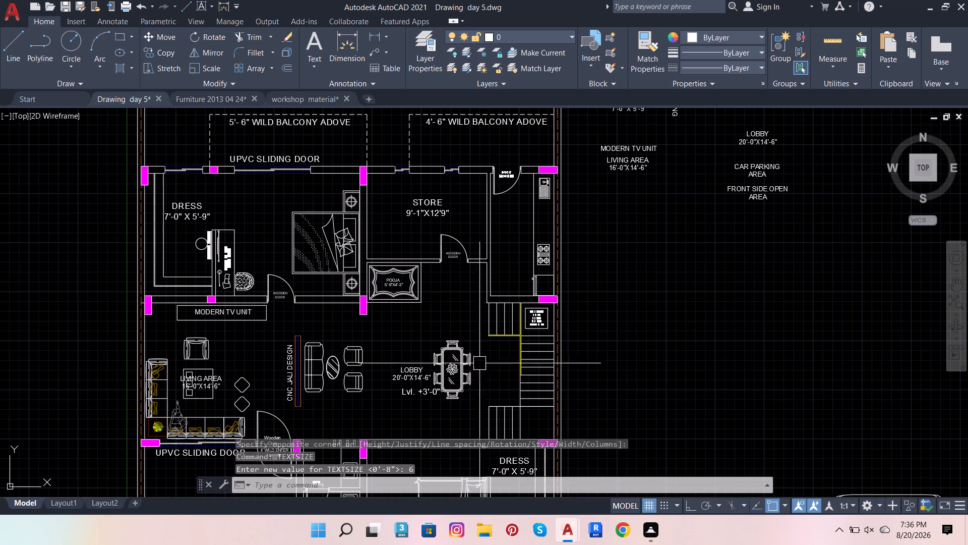
Start a multiline text in the empty space below the FRONT SIDE OPEN AREA label, with KITCHEN as its first line.
left_click(323, 47)
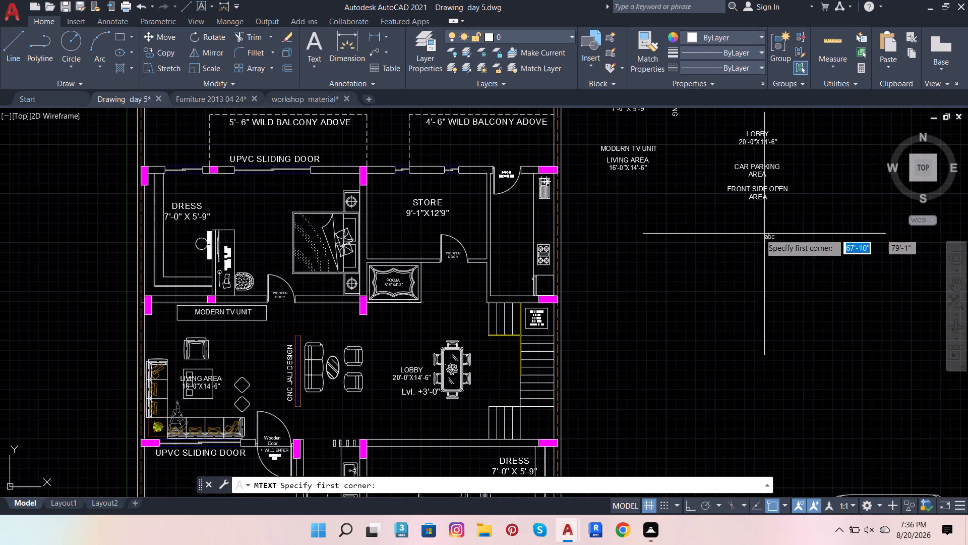
left_click(676, 223)
left_click(795, 243)
scroll(735, 212, "up", 2)
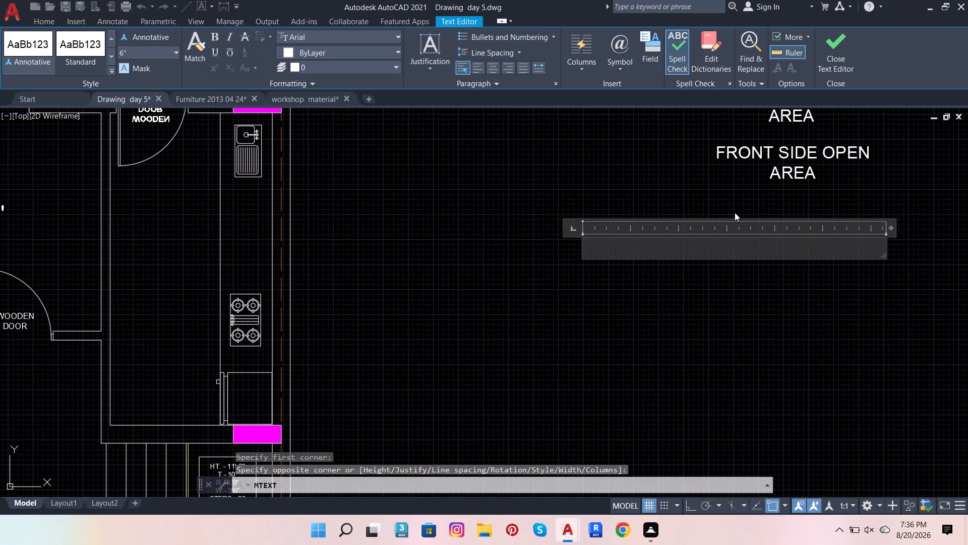
scroll(724, 228, "up", 2)
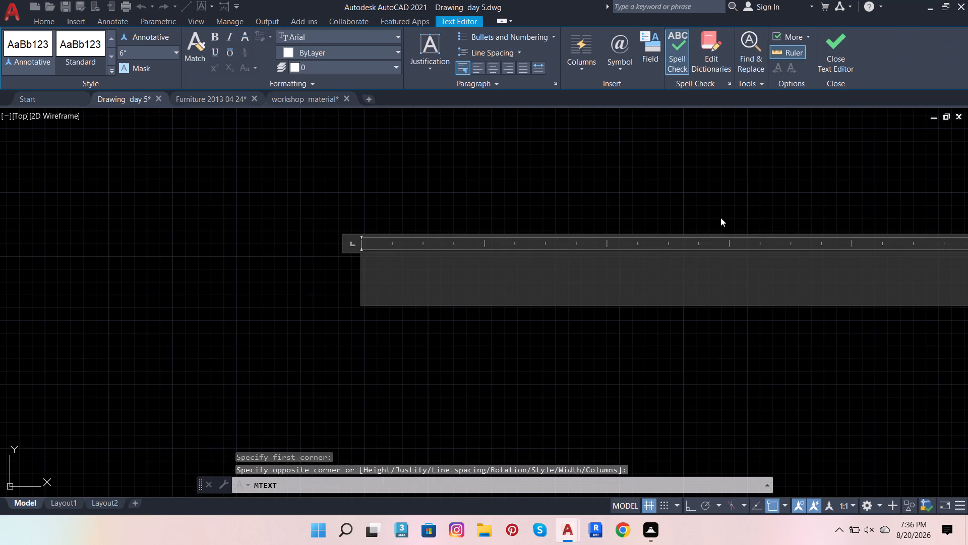
type("KIT")
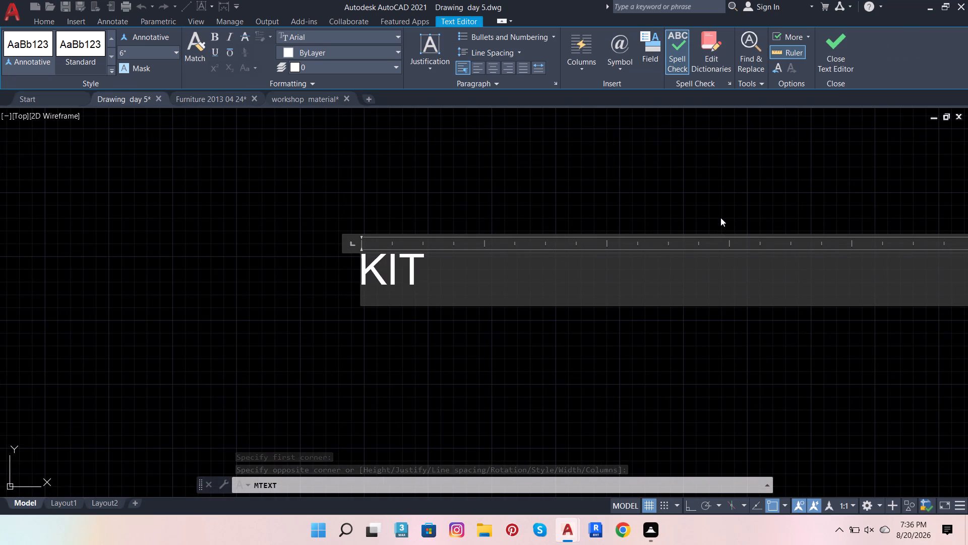
type("CHEN")
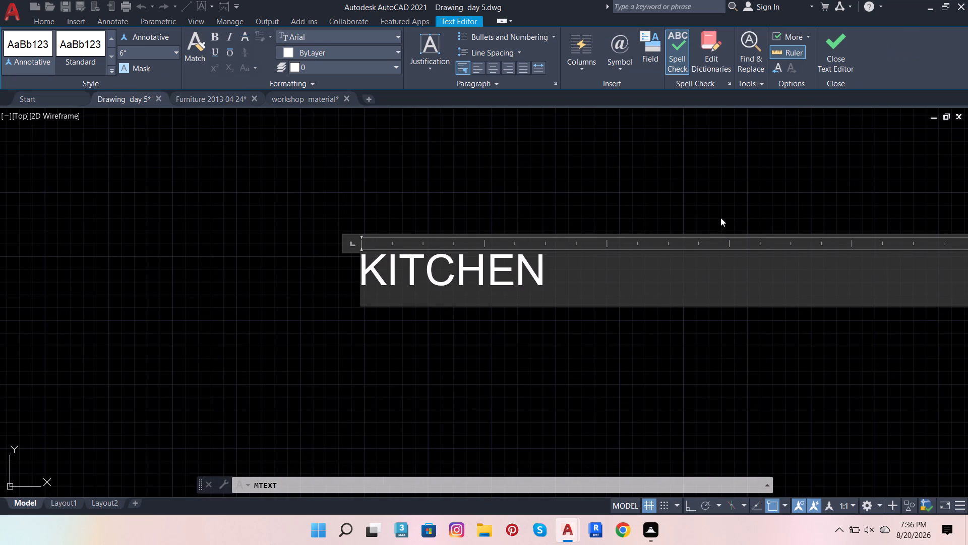
Add the size 6'9"X13'0" as the second line under KITCHEN and finish the multiline text.
key("shift+Return")
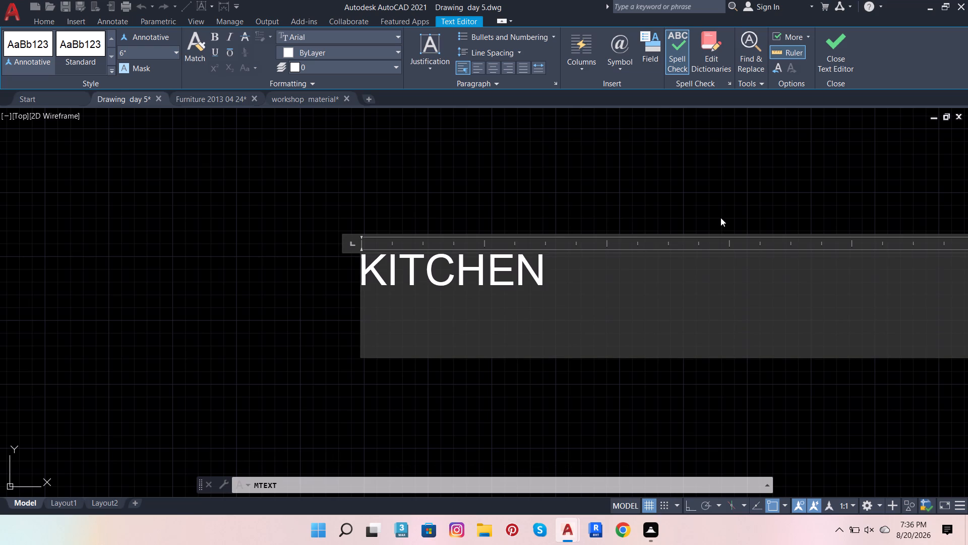
type("6'")
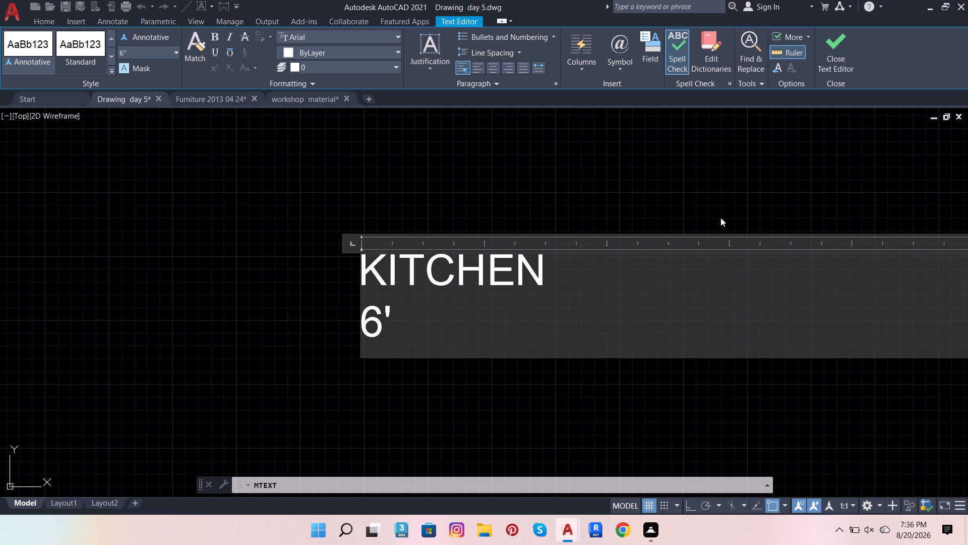
key("9")
key("shift+quotedbl")
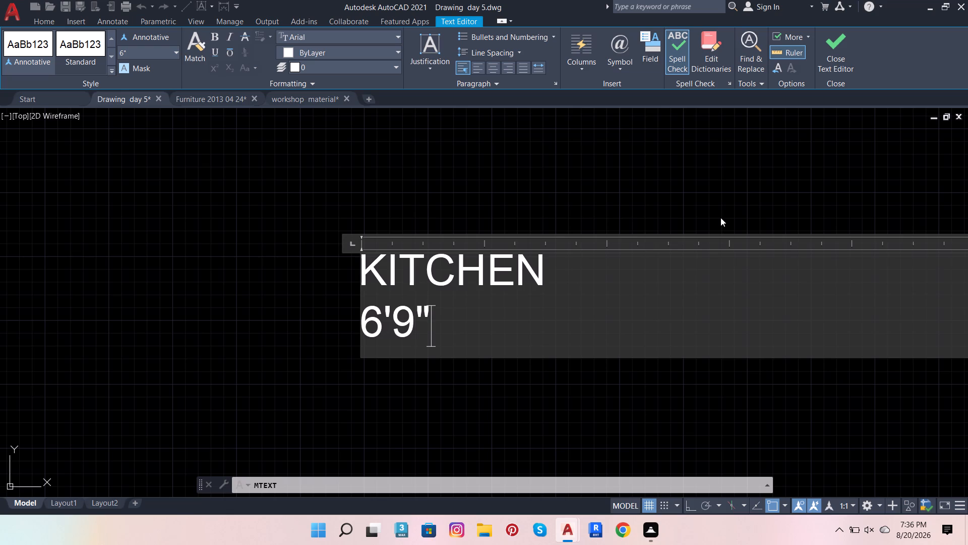
key("x")
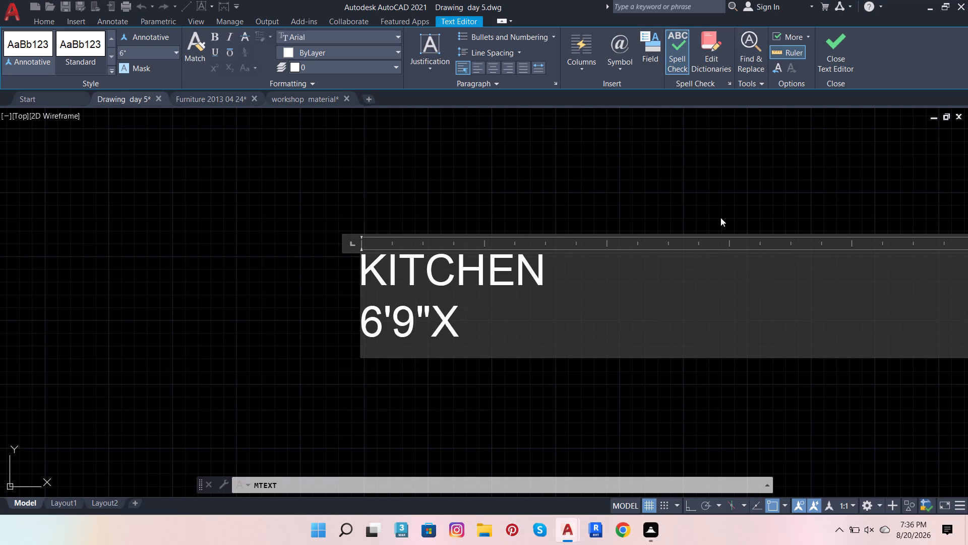
type("12")
key("BackSpace")
type("3'")
key("0")
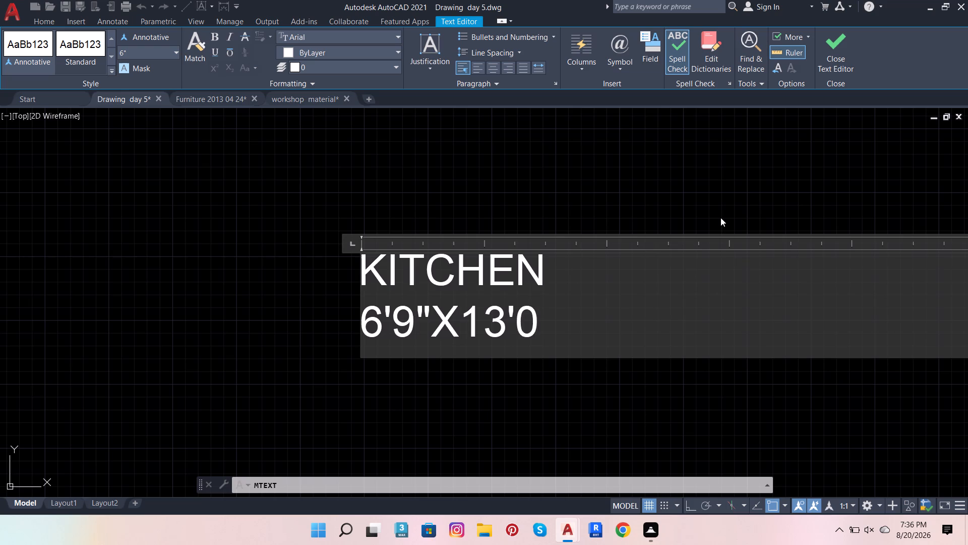
key("shift+quotedbl")
left_click(568, 370)
Move the KITCHEN label with its size into the kitchen, beside the counter with the sink and stove.
left_click(484, 274)
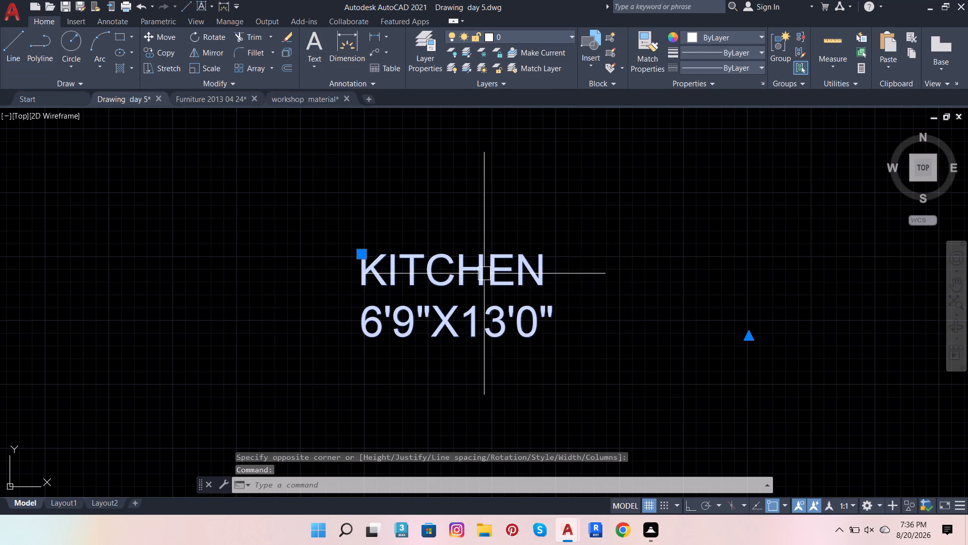
scroll(535, 216, "down", 2)
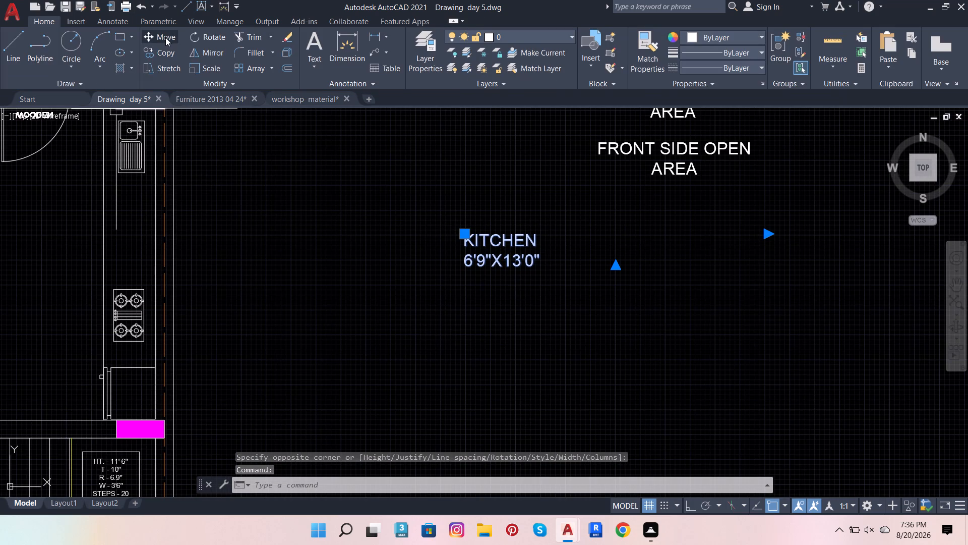
left_click(165, 37)
left_click(492, 258)
scroll(606, 257, "down", 3)
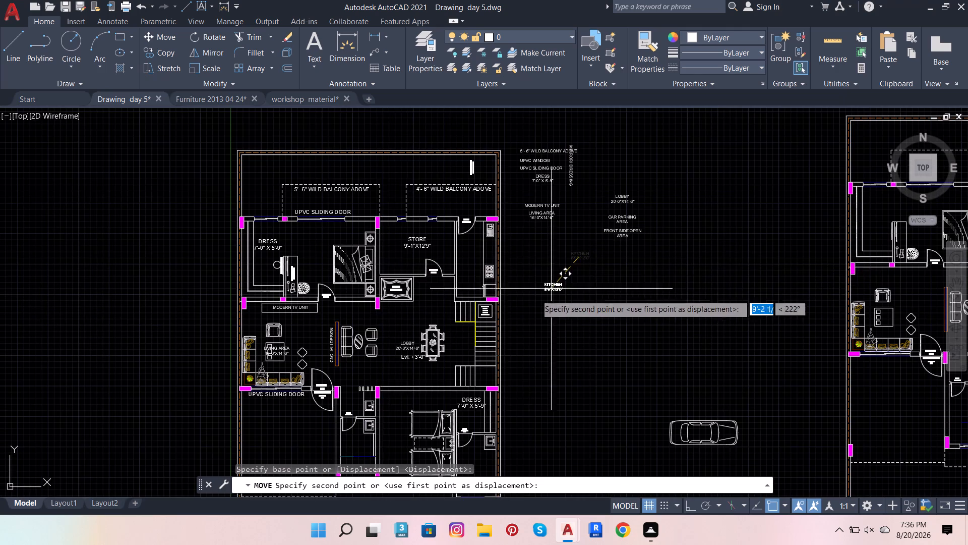
scroll(467, 266, "up", 2)
left_click(472, 243)
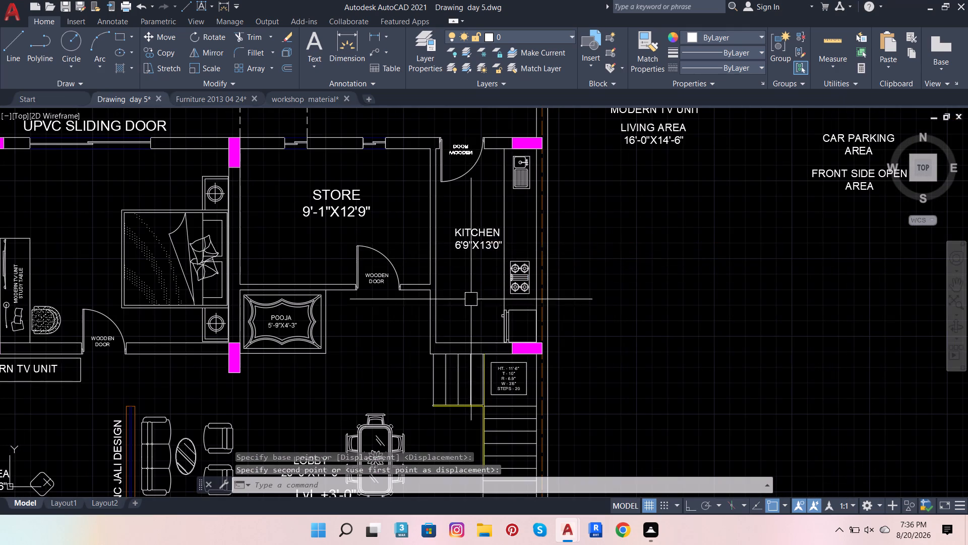
Look over the room labels in the plan and the spare labels beside it to see which rooms lack one.
scroll(471, 310, "down", 2)
scroll(577, 270, "down", 1)
scroll(445, 299, "up", 3)
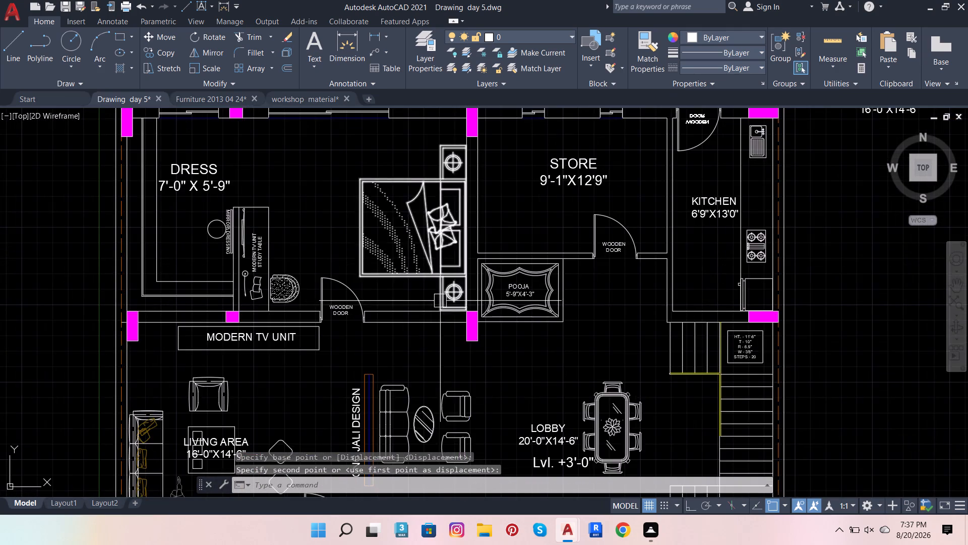
scroll(402, 309, "down", 1)
scroll(485, 279, "down", 1)
scroll(704, 172, "up", 2)
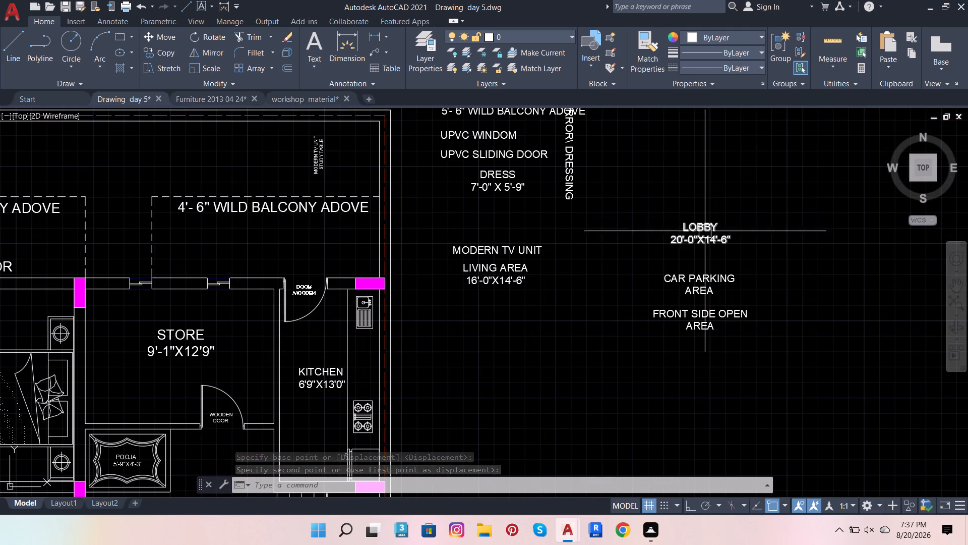
scroll(699, 331, "down", 1)
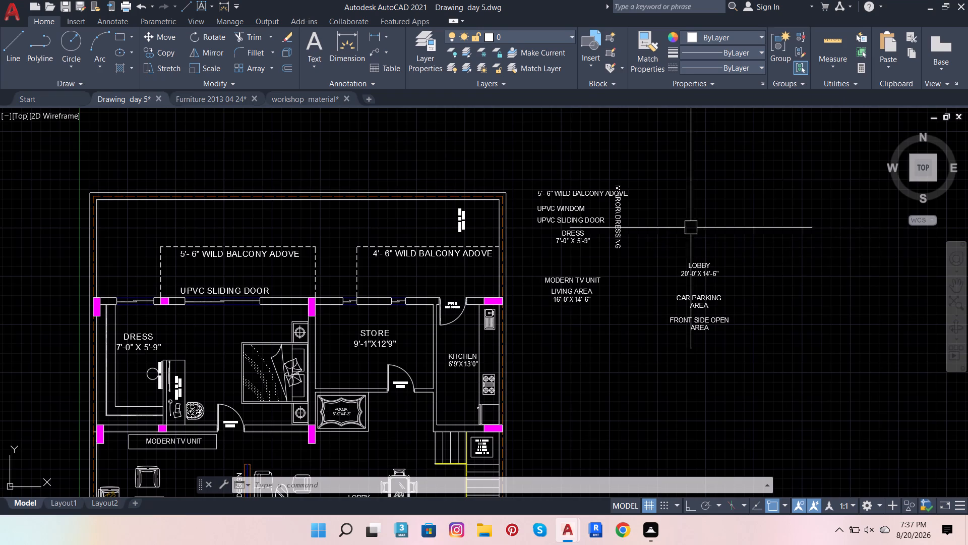
scroll(618, 216, "up", 2)
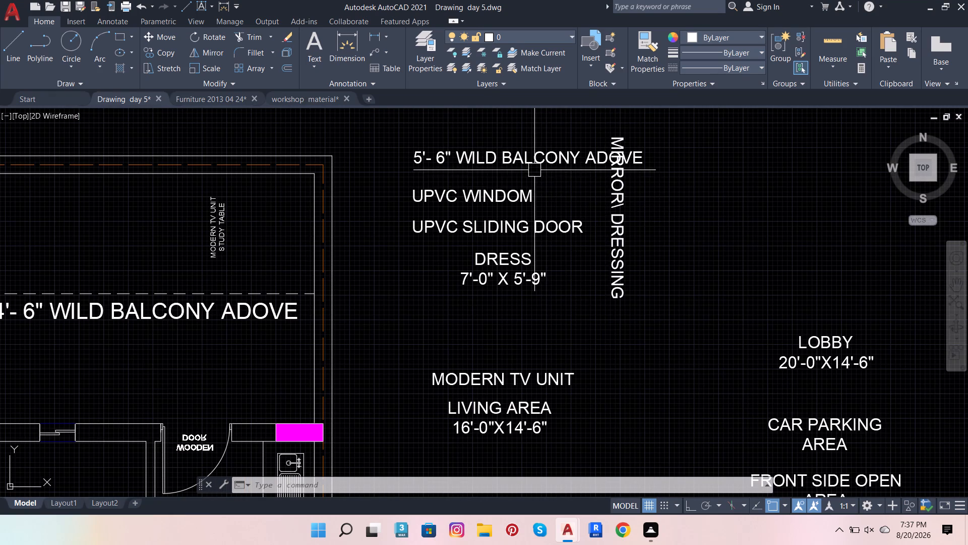
left_click(544, 244)
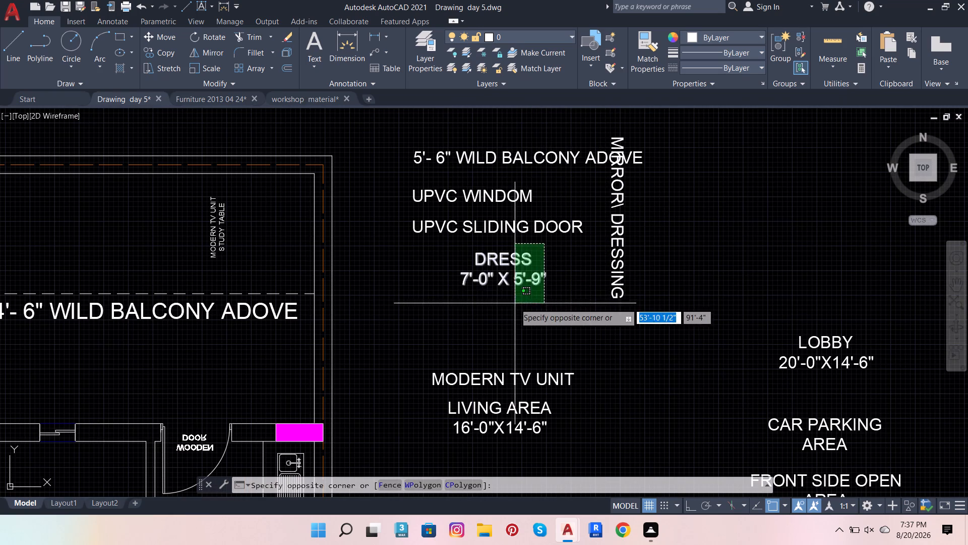
left_click(573, 256)
scroll(840, 261, "down", 2)
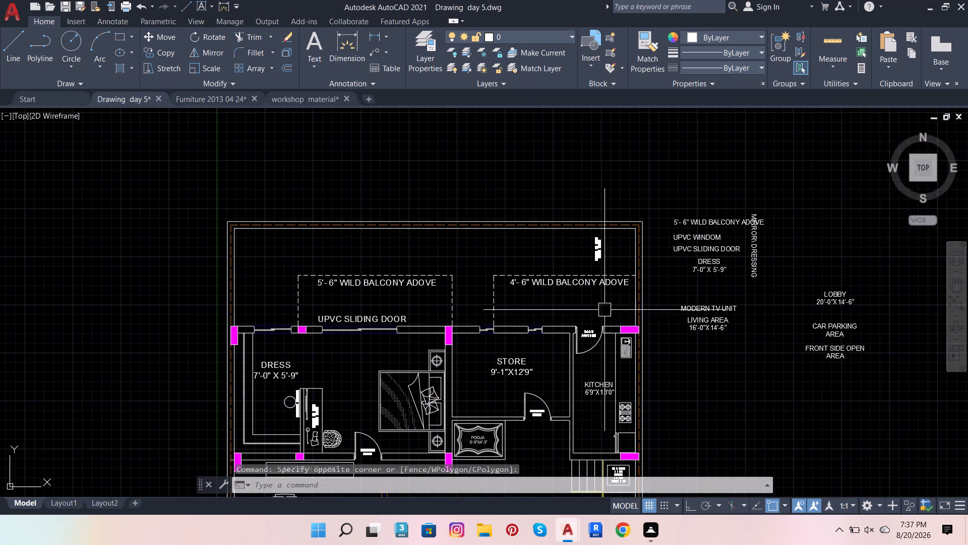
Start a centred multiline text over the bed in the room beside DRESS, with K.BEDROOM as its first line.
scroll(346, 386, "up", 1)
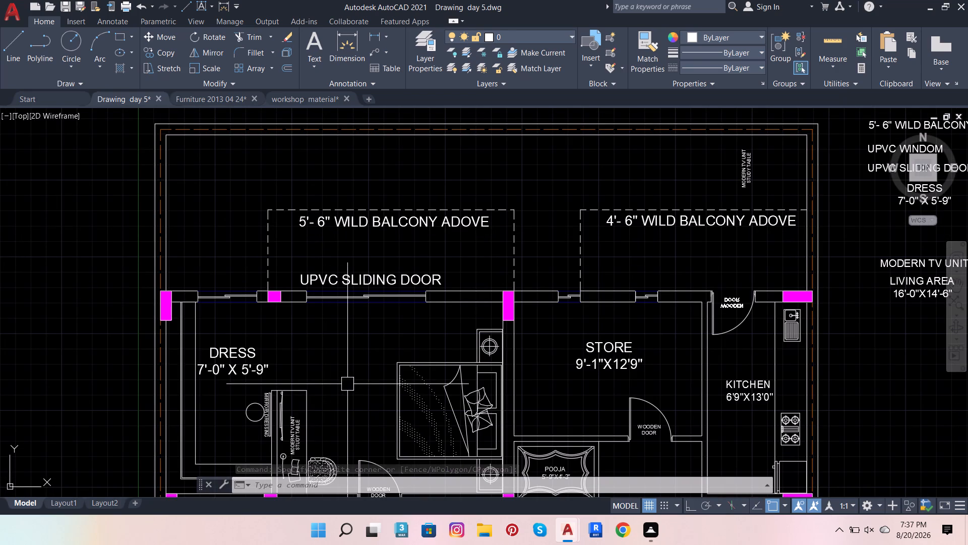
scroll(392, 405, "up", 2)
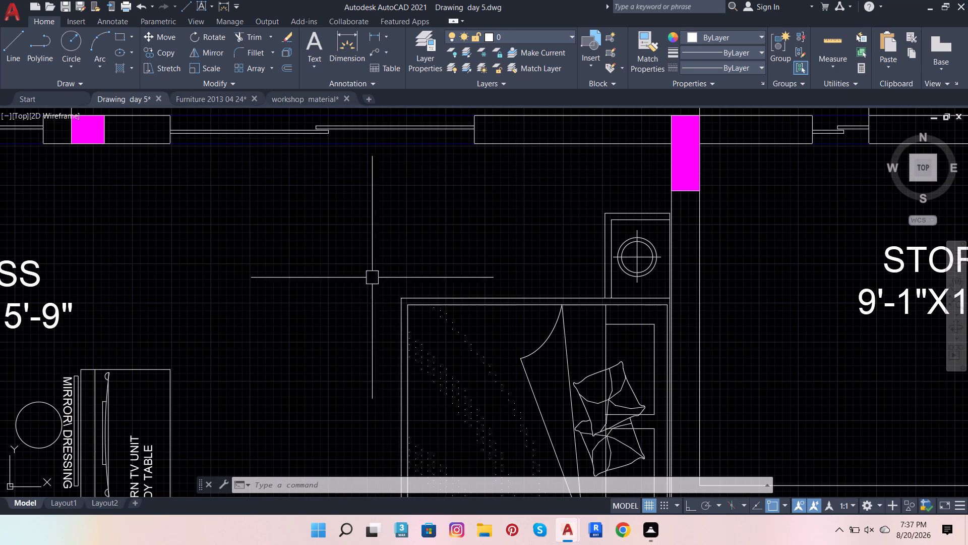
left_click(304, 41)
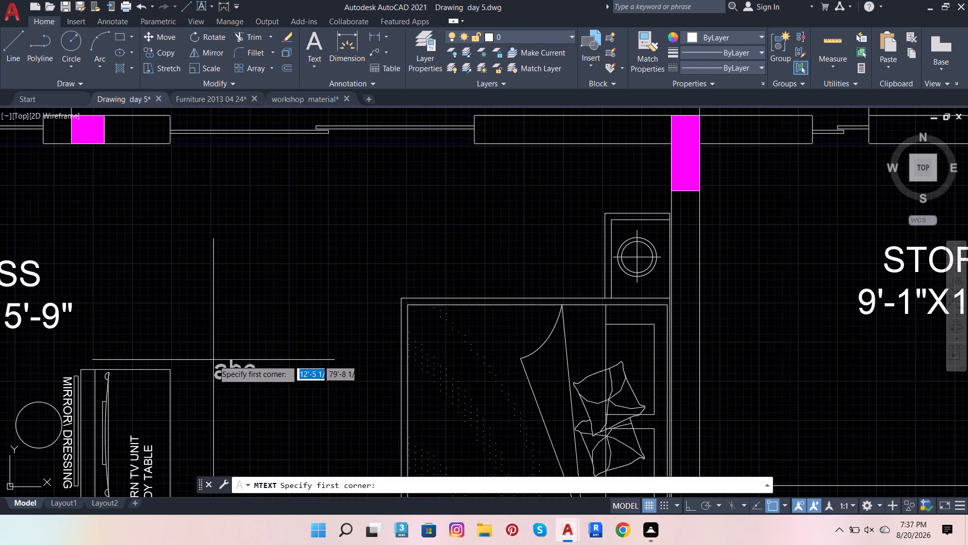
left_click(329, 367)
left_click(564, 426)
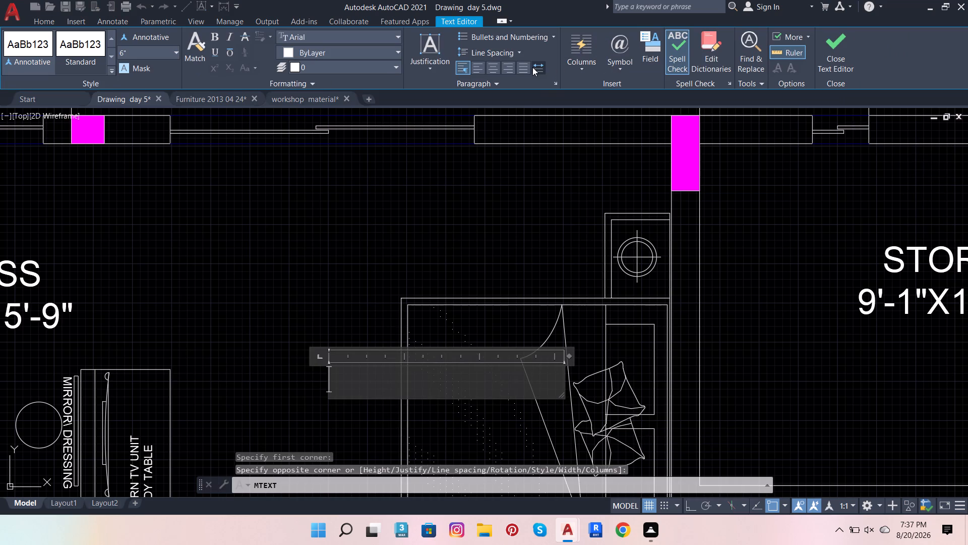
left_click(489, 67)
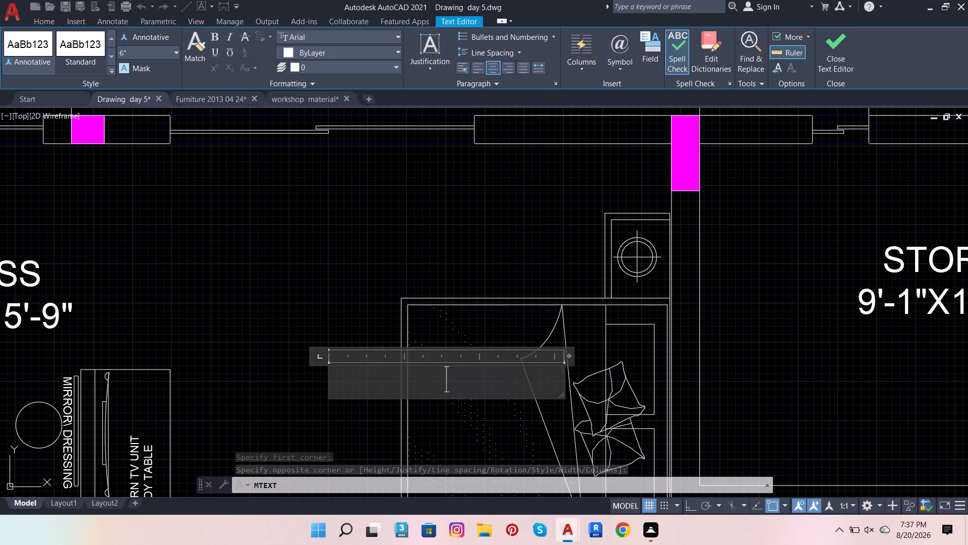
left_click(404, 378)
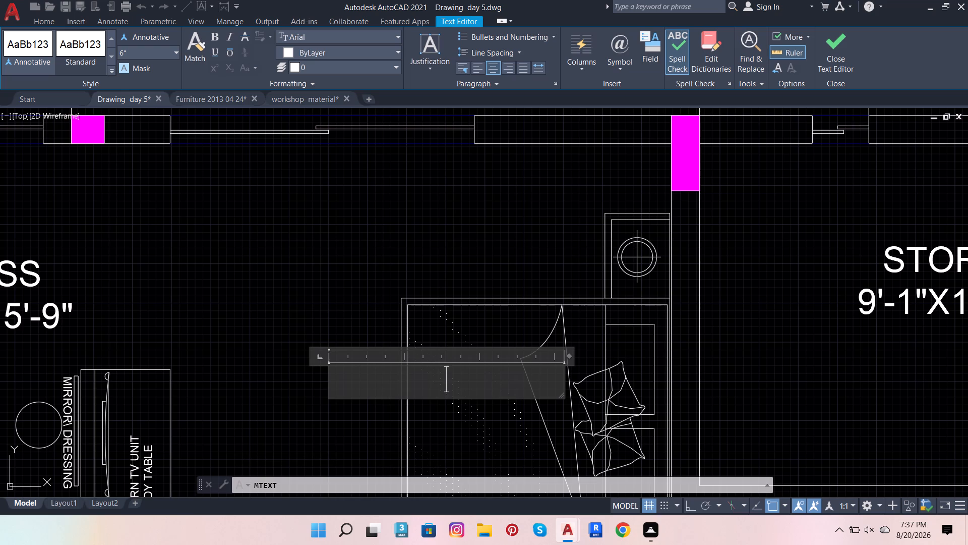
key("k")
key("period")
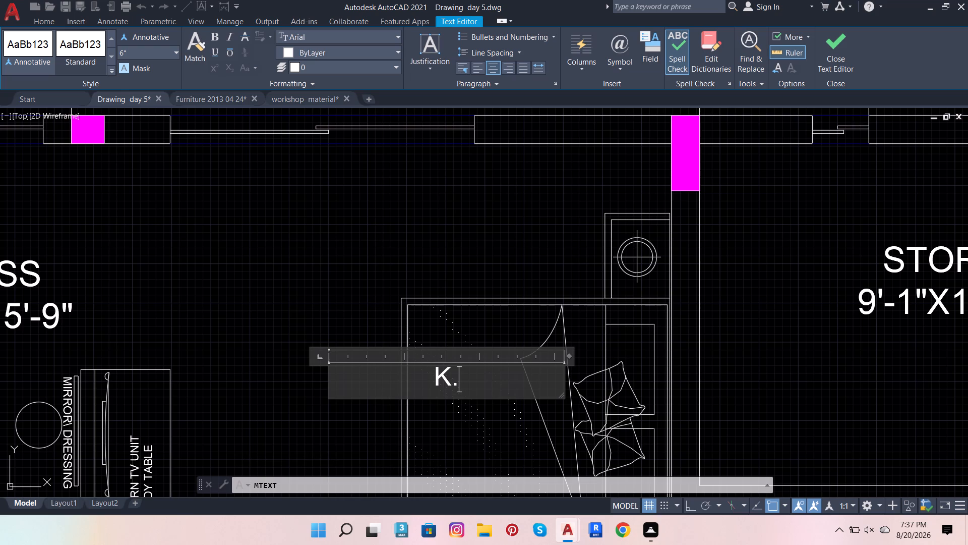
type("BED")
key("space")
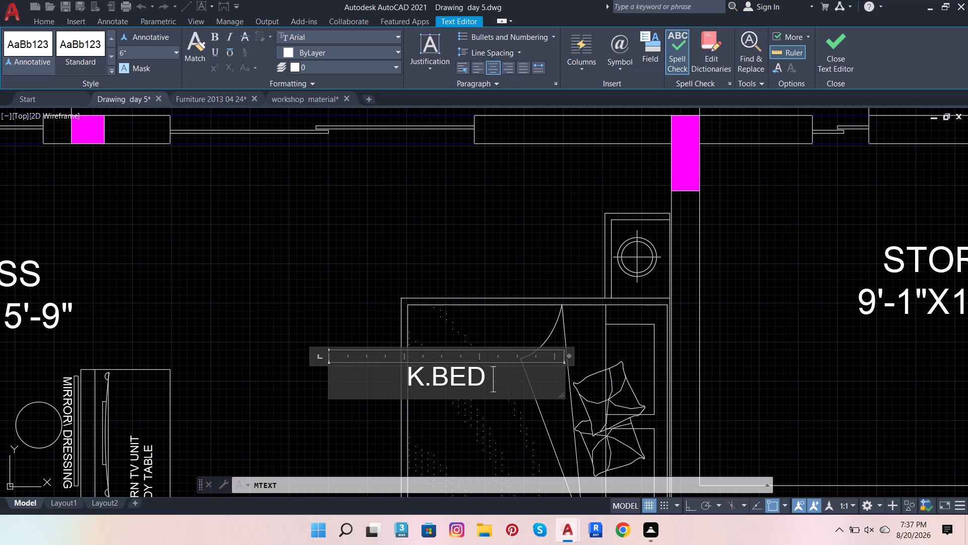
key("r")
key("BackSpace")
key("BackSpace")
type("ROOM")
Add the size 15'4"X13'0" as the second line under K.BEDROOM and finish the multiline text.
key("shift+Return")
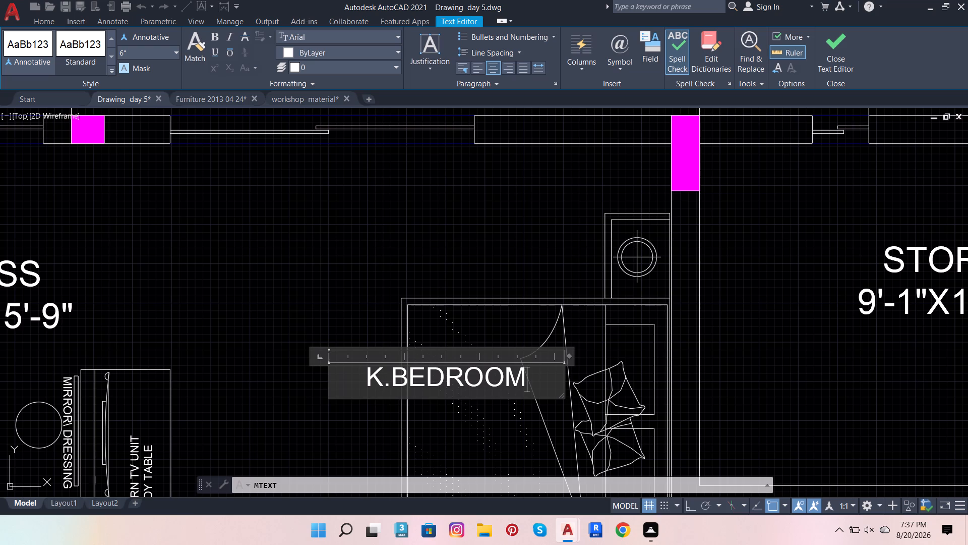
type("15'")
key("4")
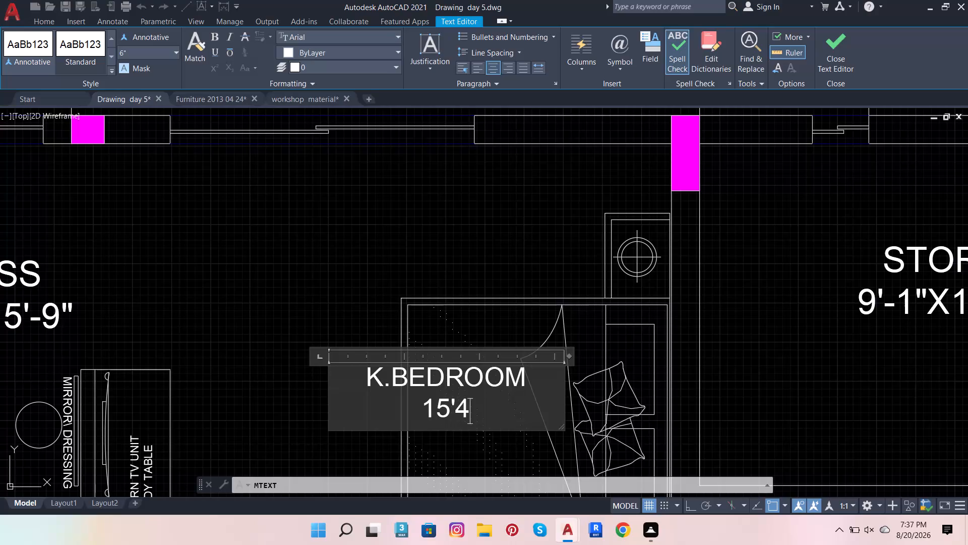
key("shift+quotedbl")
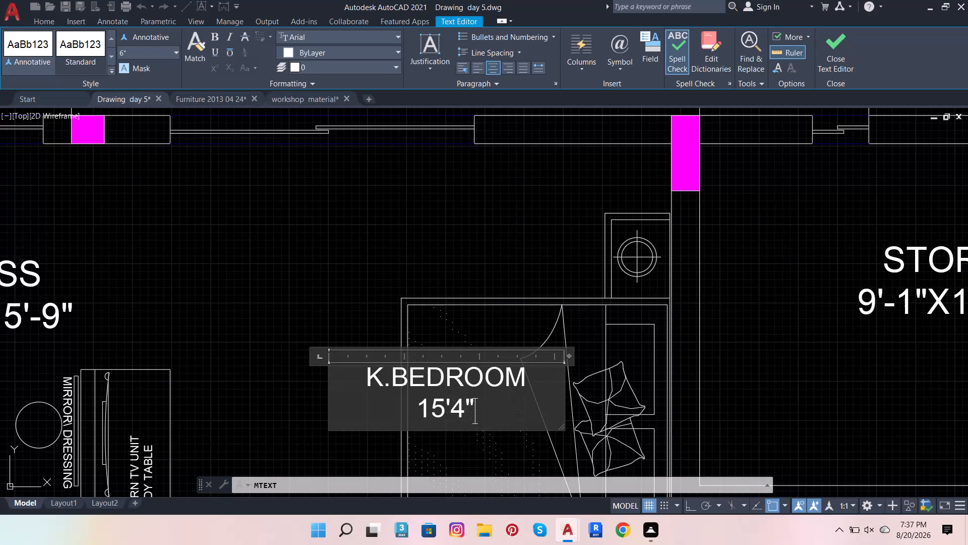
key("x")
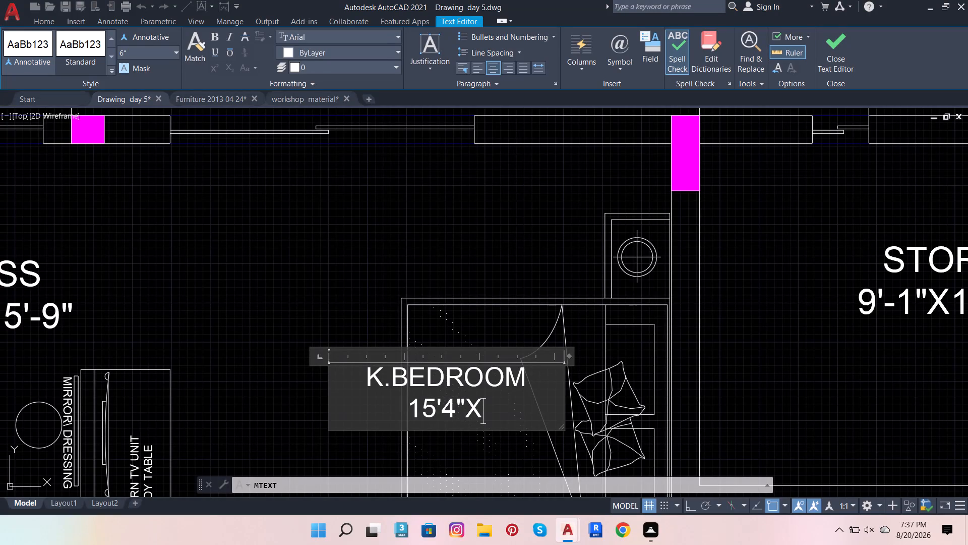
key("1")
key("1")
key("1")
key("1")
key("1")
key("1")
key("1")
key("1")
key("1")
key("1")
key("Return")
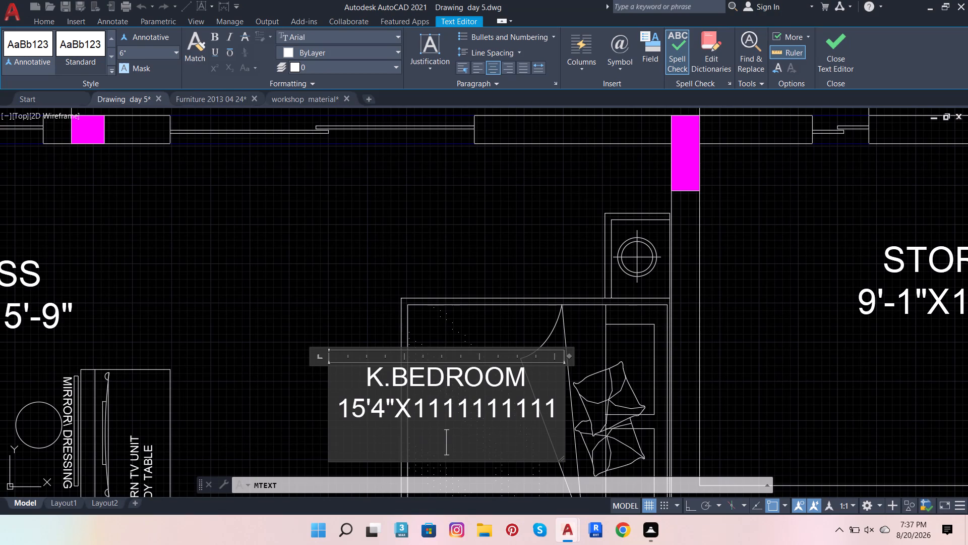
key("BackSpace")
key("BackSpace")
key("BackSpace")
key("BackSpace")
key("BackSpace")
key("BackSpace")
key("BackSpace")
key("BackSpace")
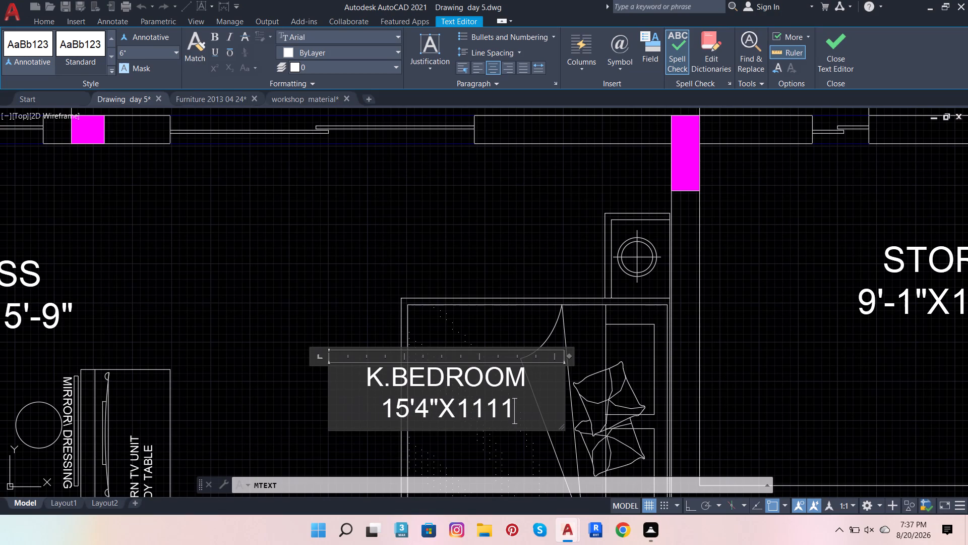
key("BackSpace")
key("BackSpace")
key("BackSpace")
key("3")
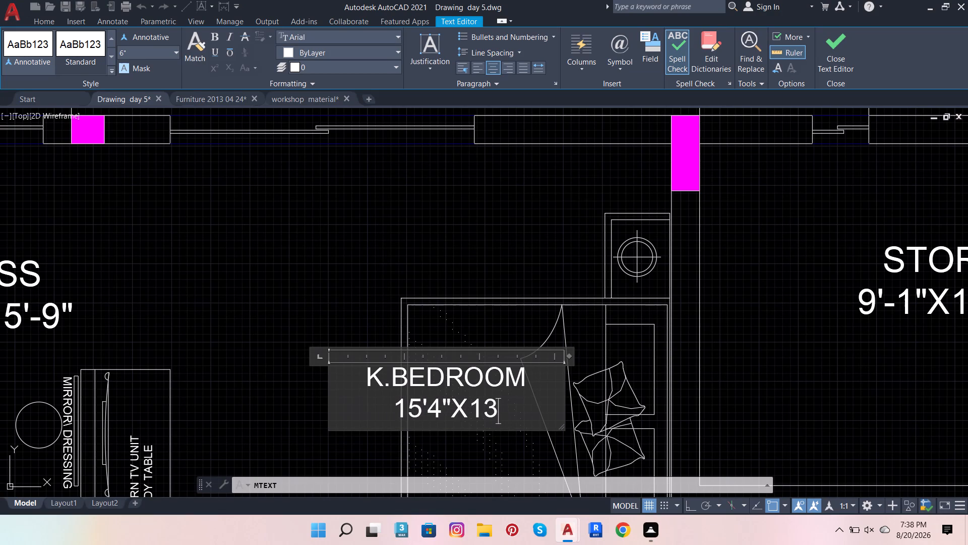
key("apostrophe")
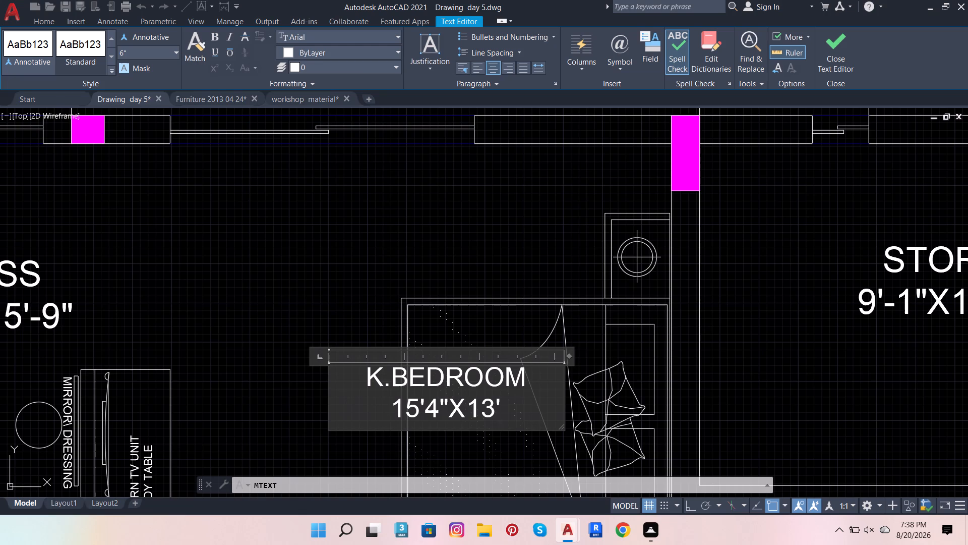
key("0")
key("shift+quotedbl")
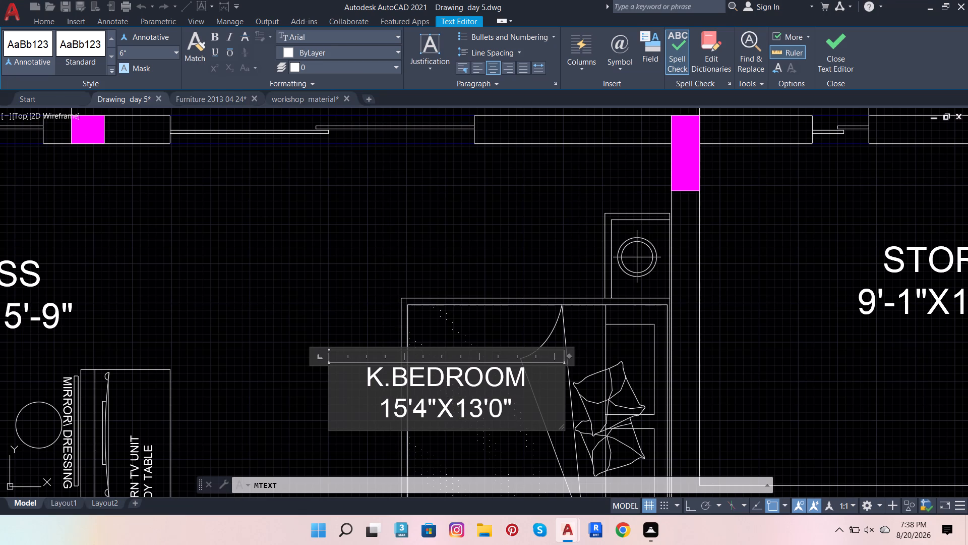
left_click(481, 222)
Add a multiline text UP in the lobby, beside the upper stair flight near the stair details box.
scroll(481, 224, "down", 3)
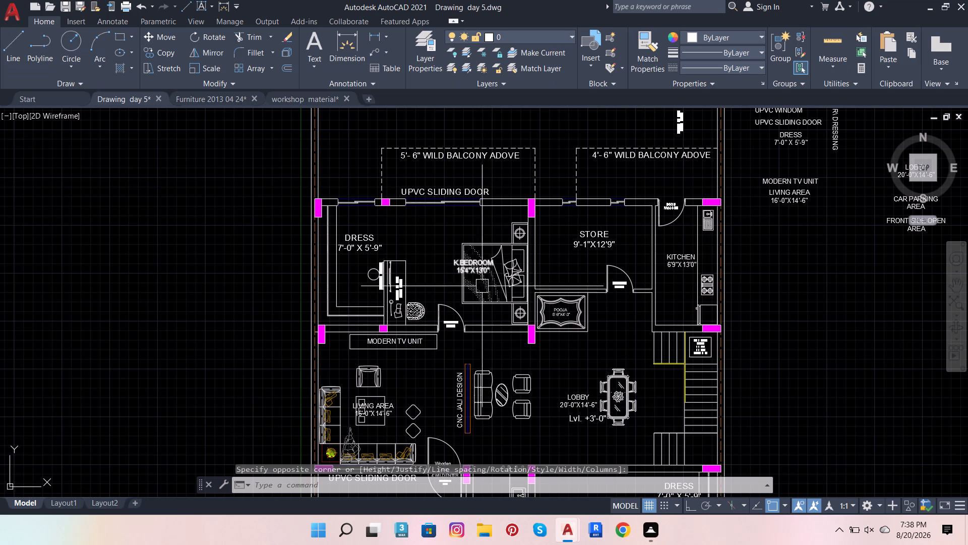
scroll(738, 328, "down", 1)
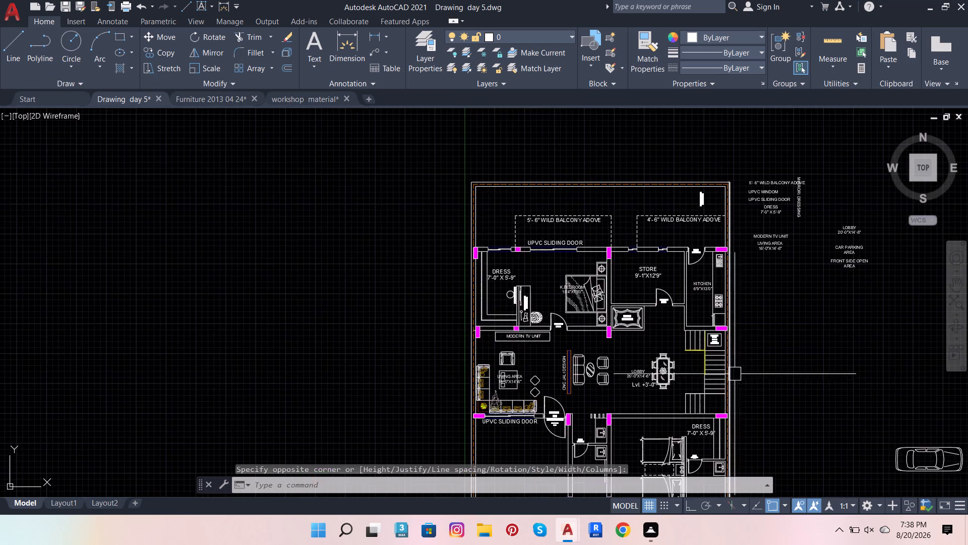
scroll(730, 385, "up", 3)
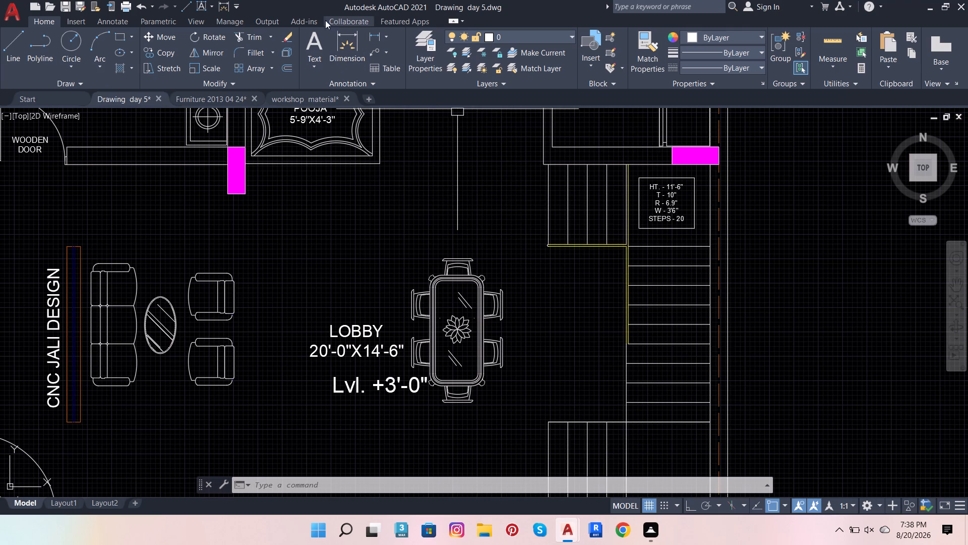
left_click(307, 48)
left_click(504, 190)
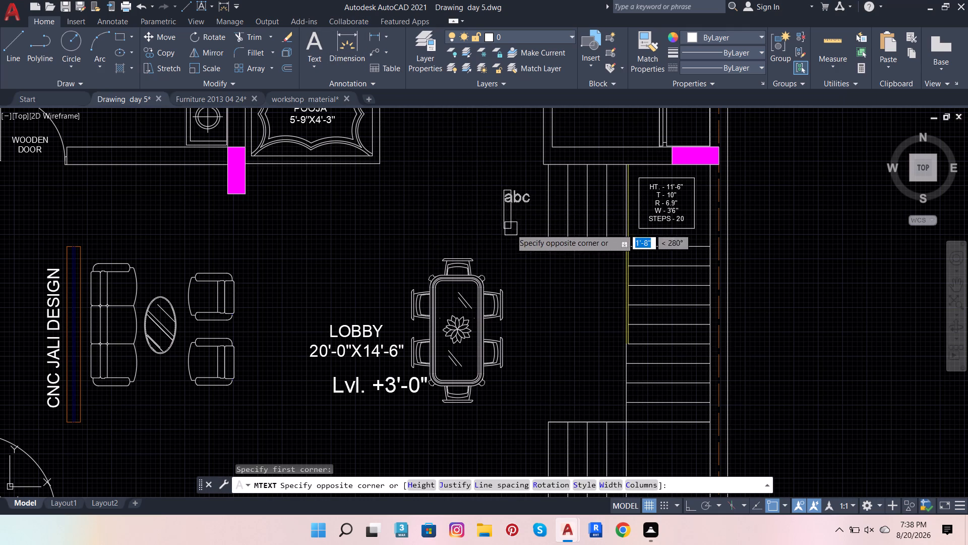
left_click(541, 221)
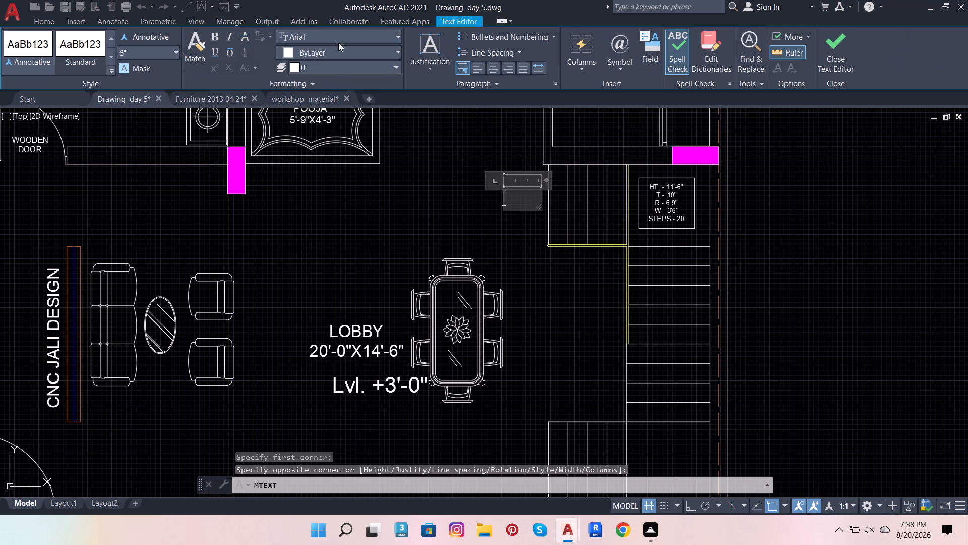
key("u")
key("p")
left_click(489, 229)
Move the UP text closer to the first riser line of the upper stair flight.
left_click(514, 199)
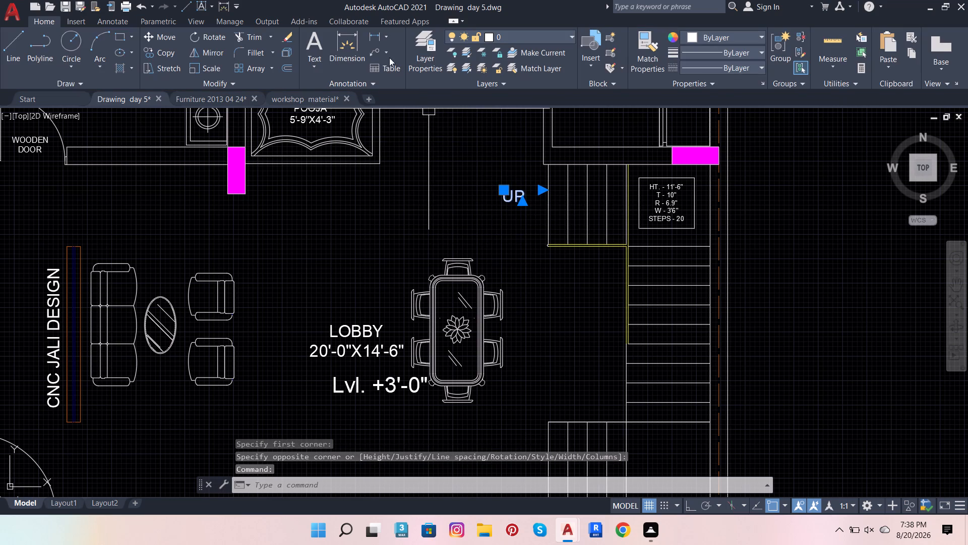
left_click(174, 38)
left_click(517, 196)
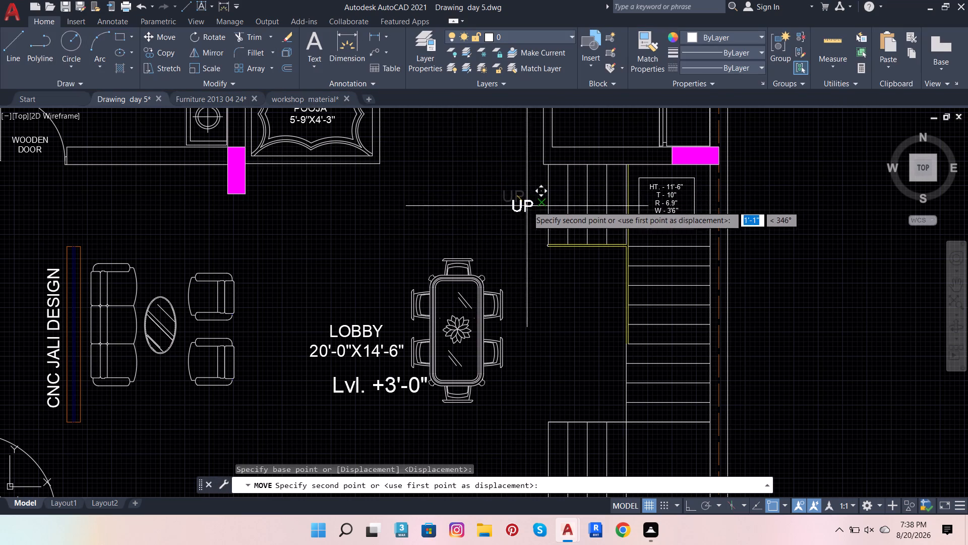
left_click(537, 205)
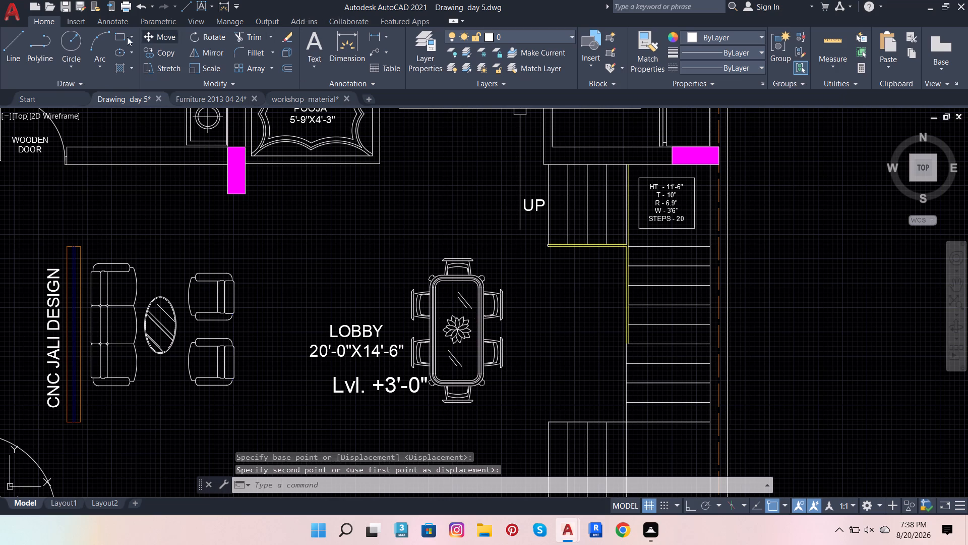
With Ortho on, draw a horizontal line from the first tread beside UP across the flight's treads as the direction arrow's shaft.
left_click(1, 56)
left_click(7, 53)
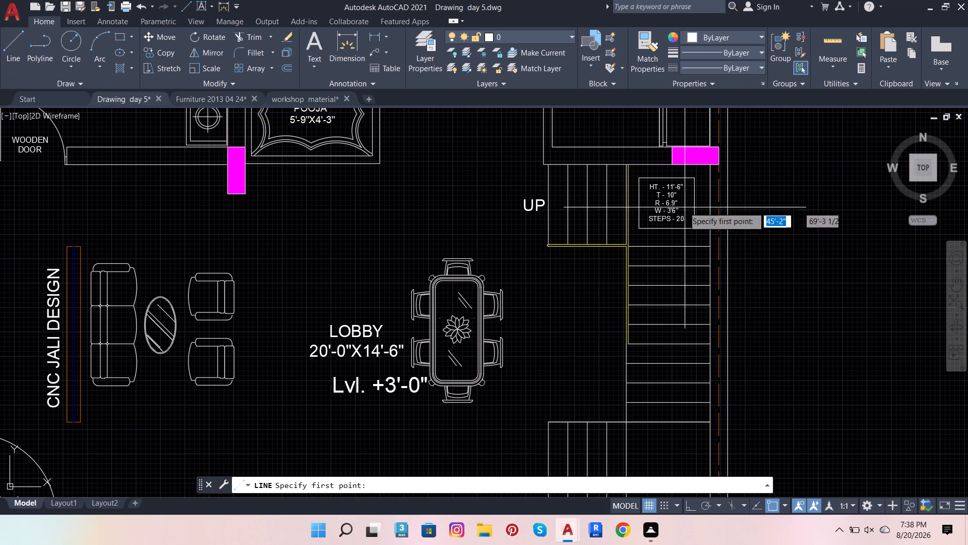
scroll(602, 195, "up", 3)
left_click(458, 204)
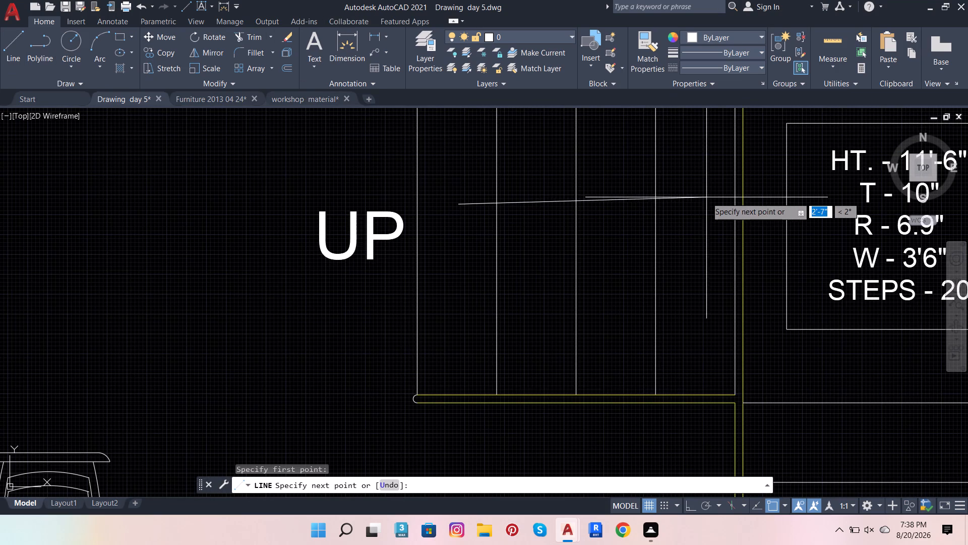
left_click(691, 501)
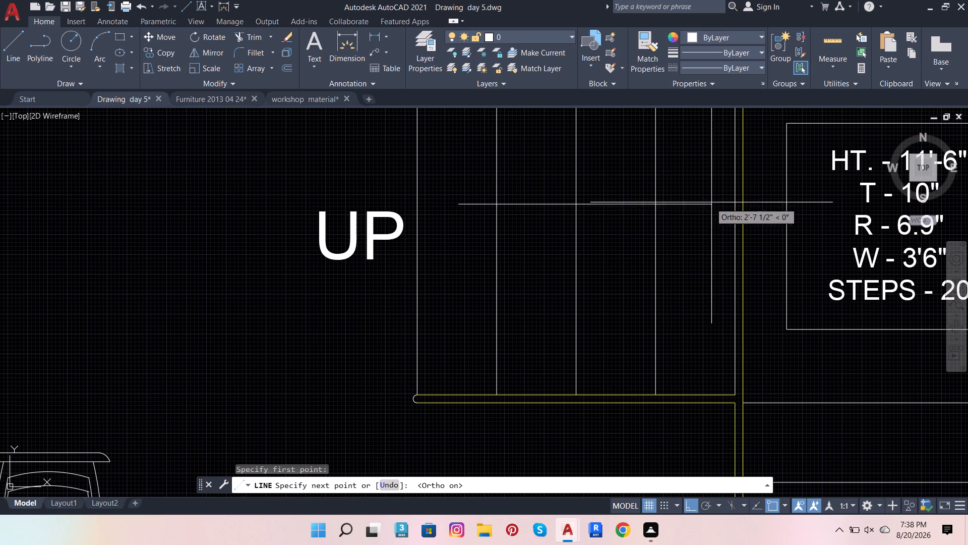
left_click(721, 200)
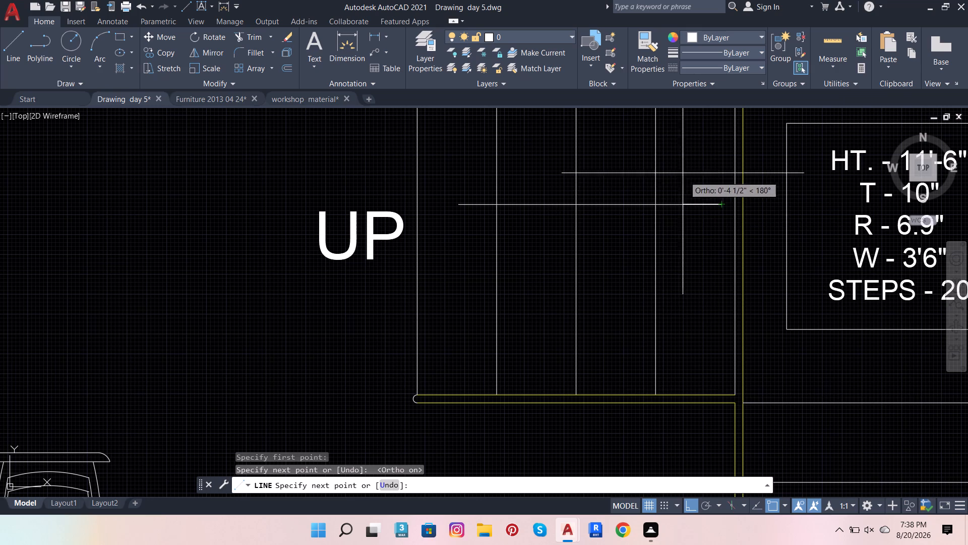
Draw two diagonal arrowhead lines between the shaft's far end and both ends of the flight's middle riser line.
left_click(751, 509)
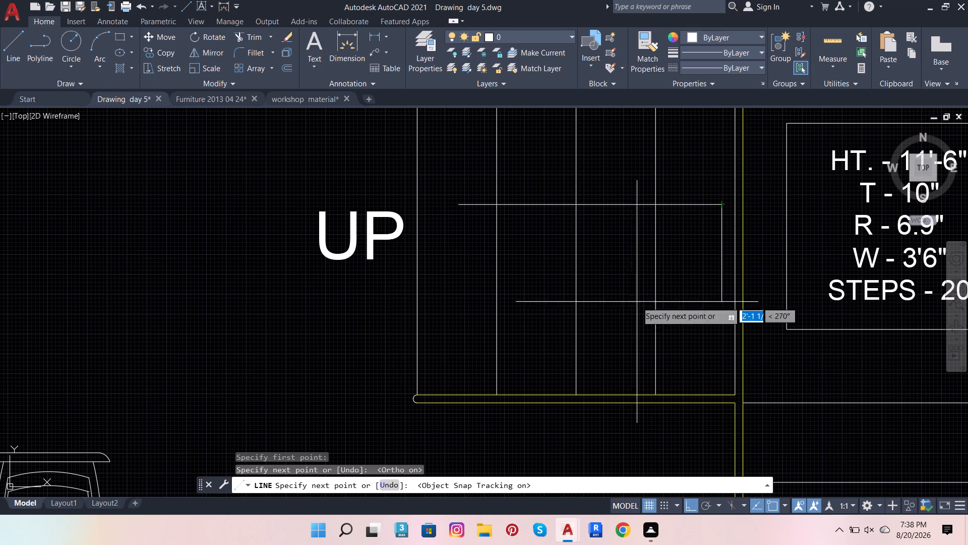
scroll(678, 244, "down", 2)
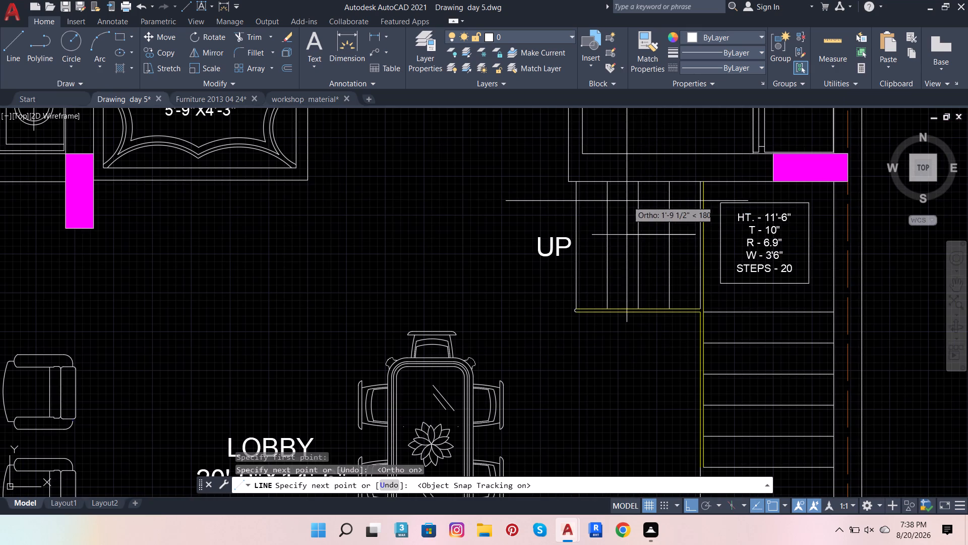
left_click(639, 184)
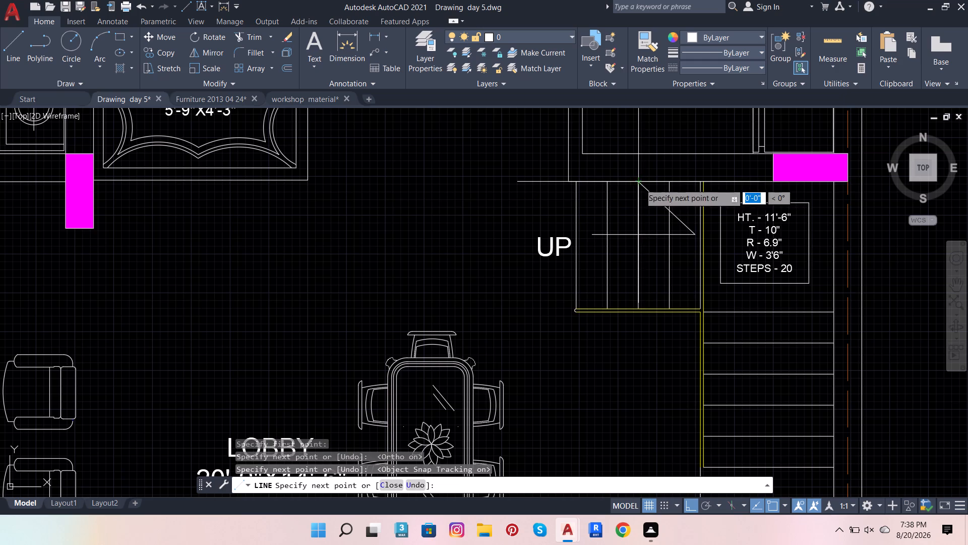
key("space")
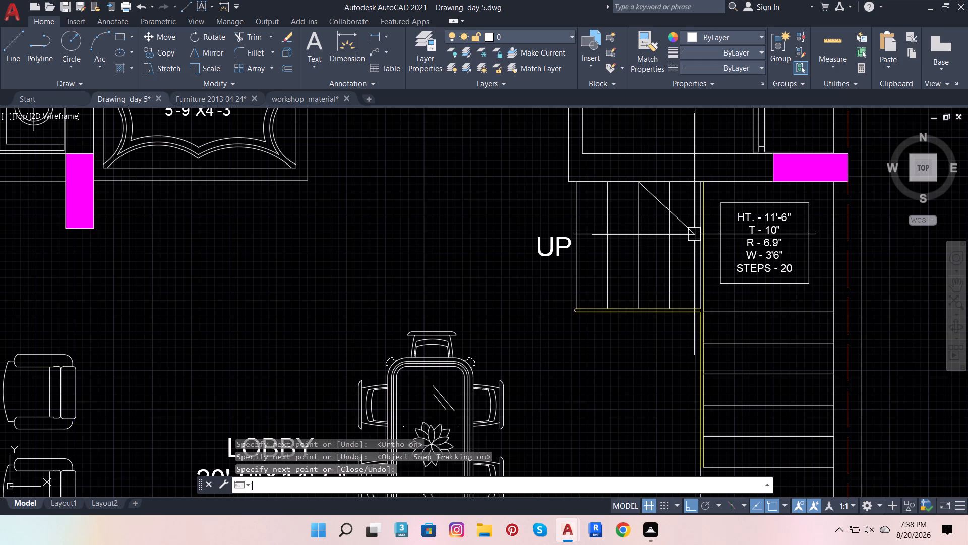
key("space")
left_click(694, 234)
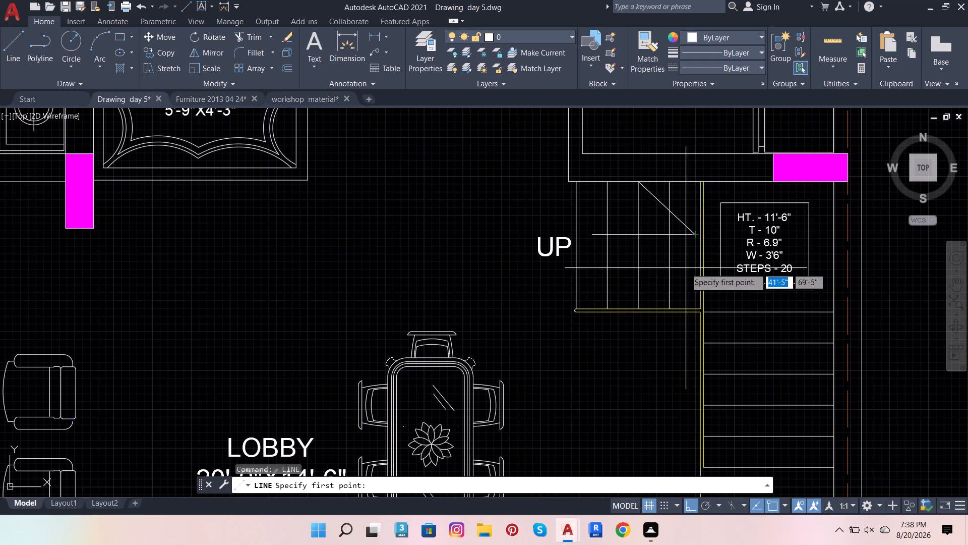
left_click(697, 237)
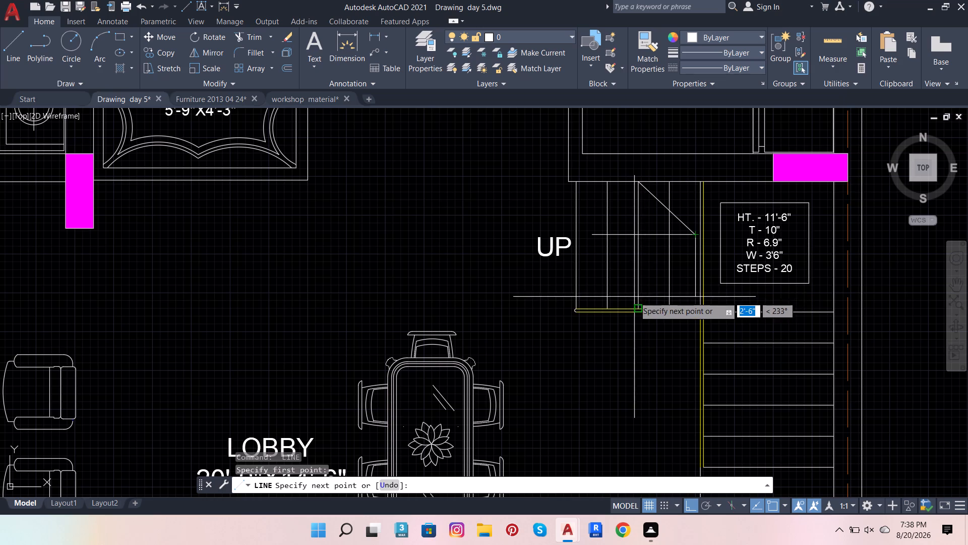
left_click(634, 297)
key("Escape")
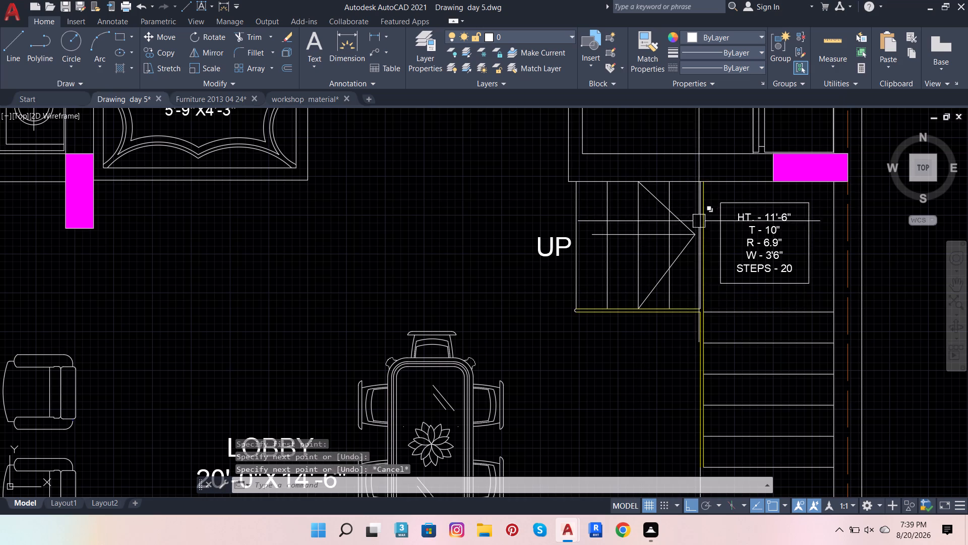
key("Escape")
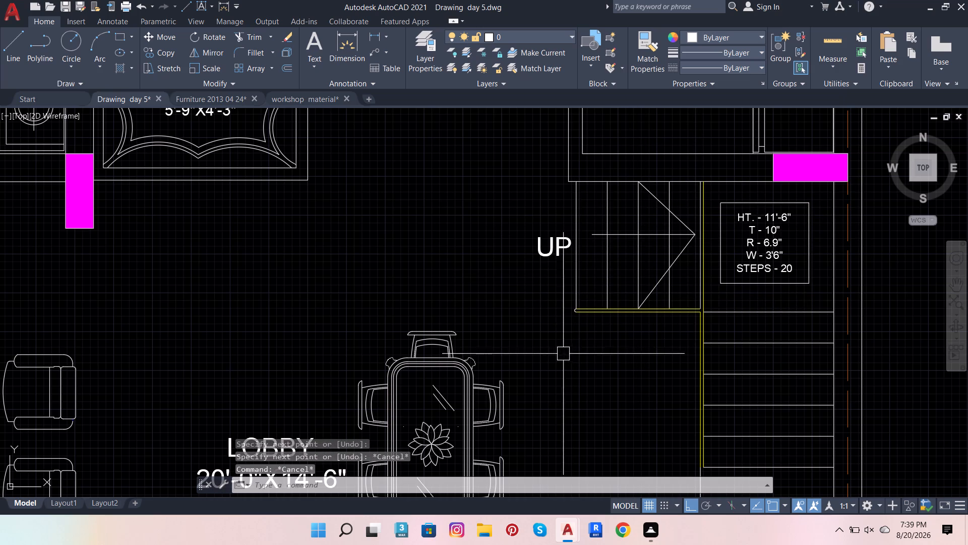
With Ortho on, rotate the car block beside the plan by 90° so it stands parallel to the plot's long sides.
scroll(597, 332, "down", 4)
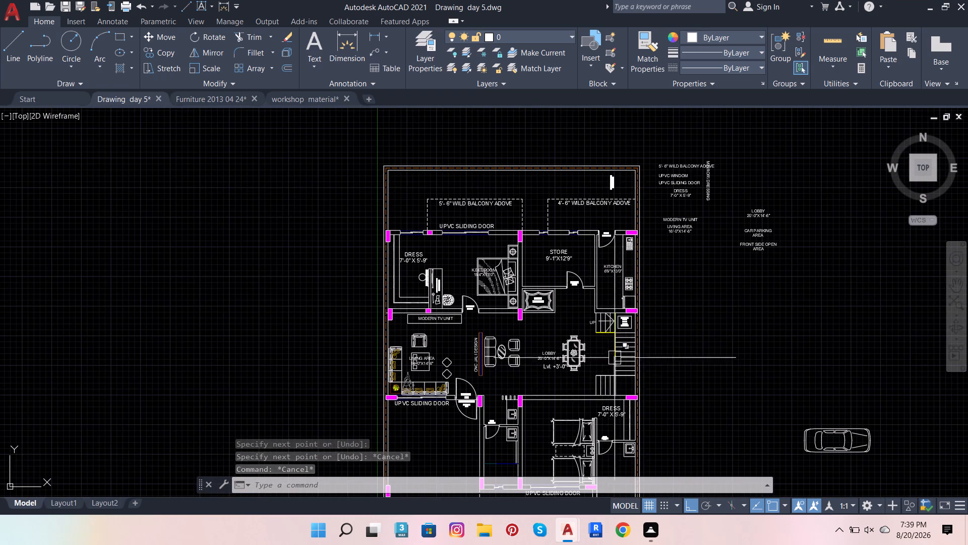
scroll(571, 386, "up", 1)
scroll(612, 347, "down", 2)
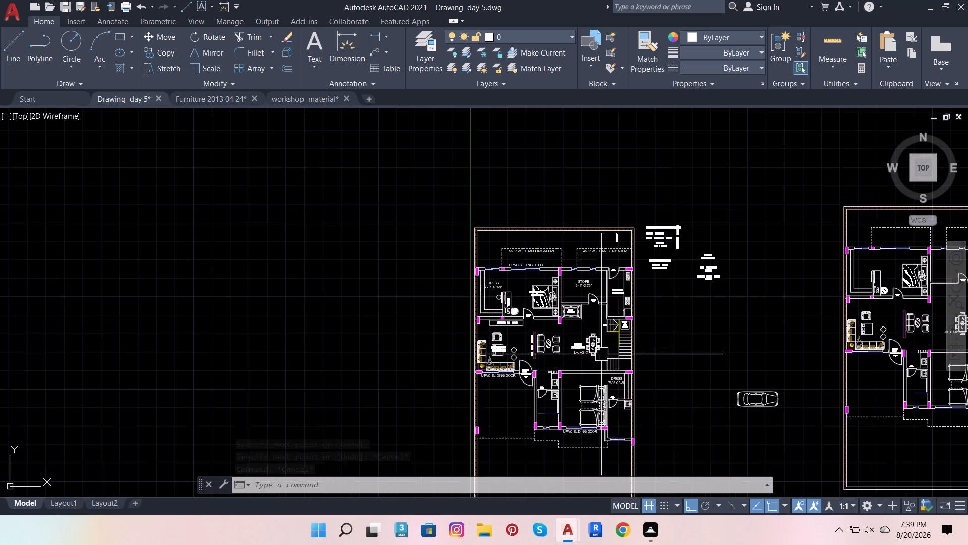
scroll(550, 428, "up", 1)
scroll(604, 379, "down", 1)
left_click(749, 363)
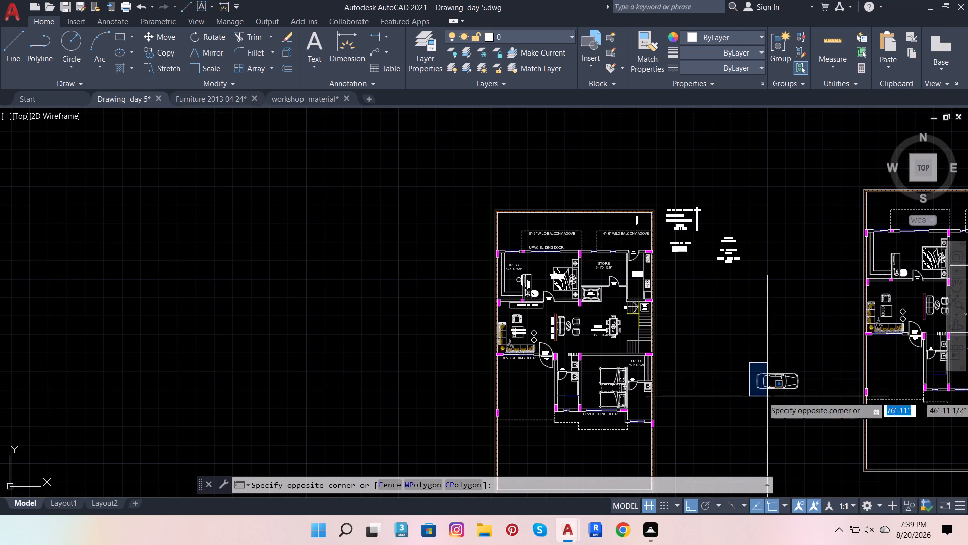
left_click(806, 420)
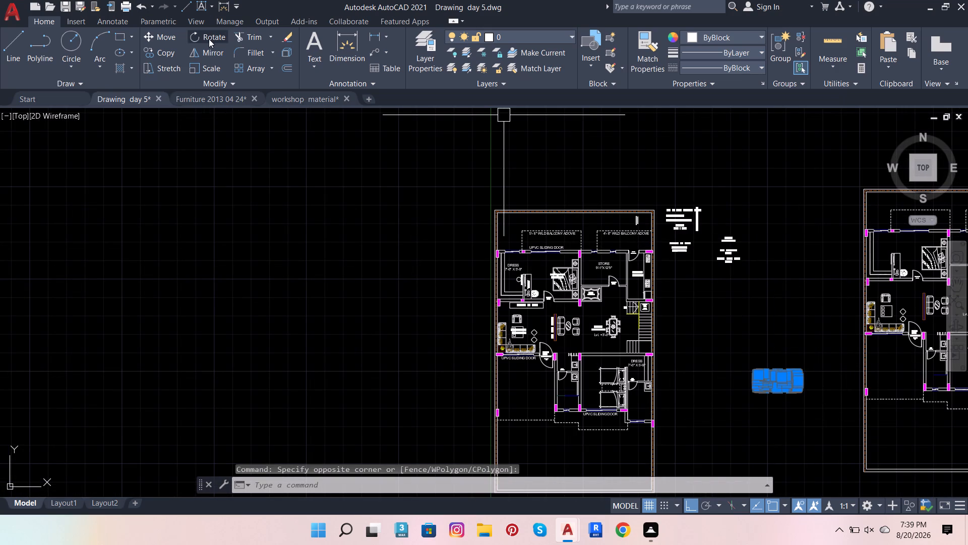
left_click(209, 39)
left_click(741, 380)
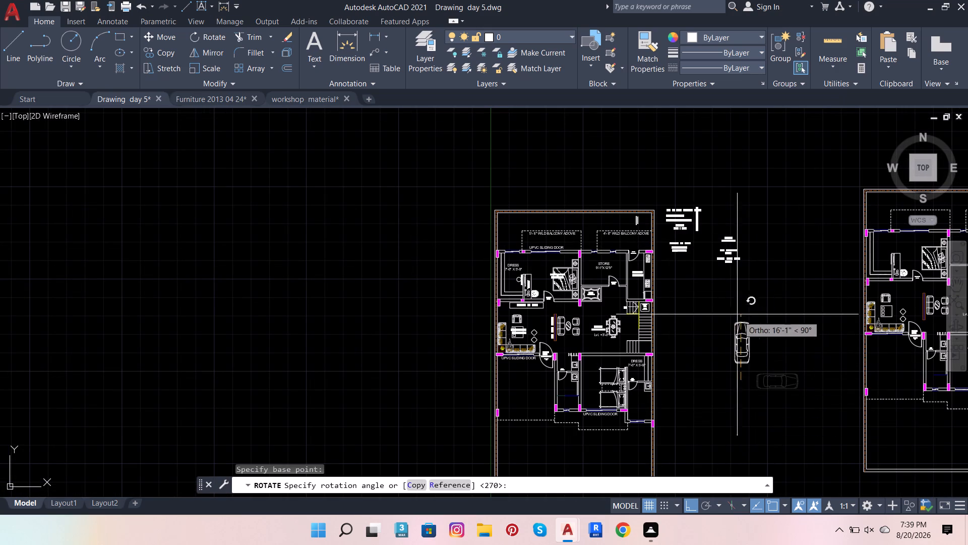
left_click(717, 306)
Copy the upright car twice with Ortho off: outside the living area's sliding door and into the open area below it.
left_click(719, 309)
left_click(774, 394)
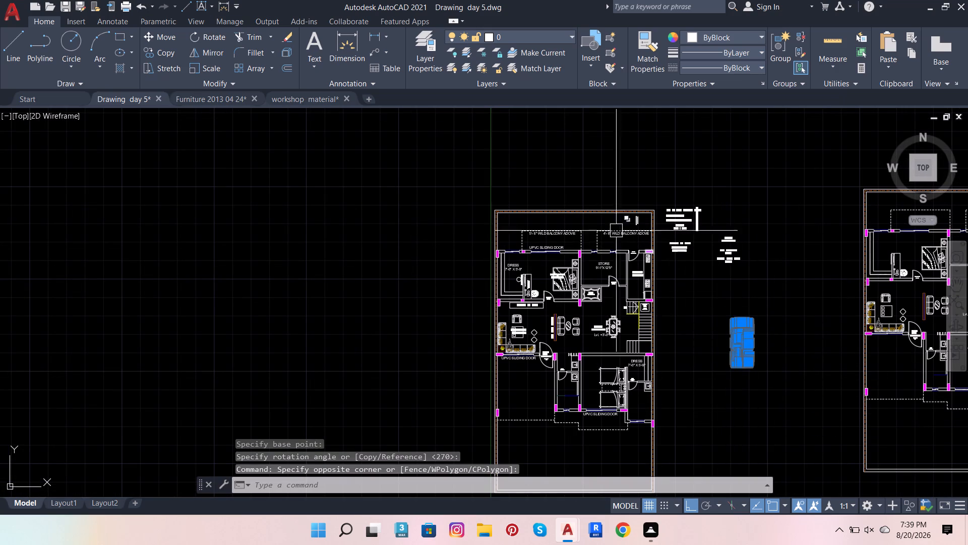
left_click(164, 49)
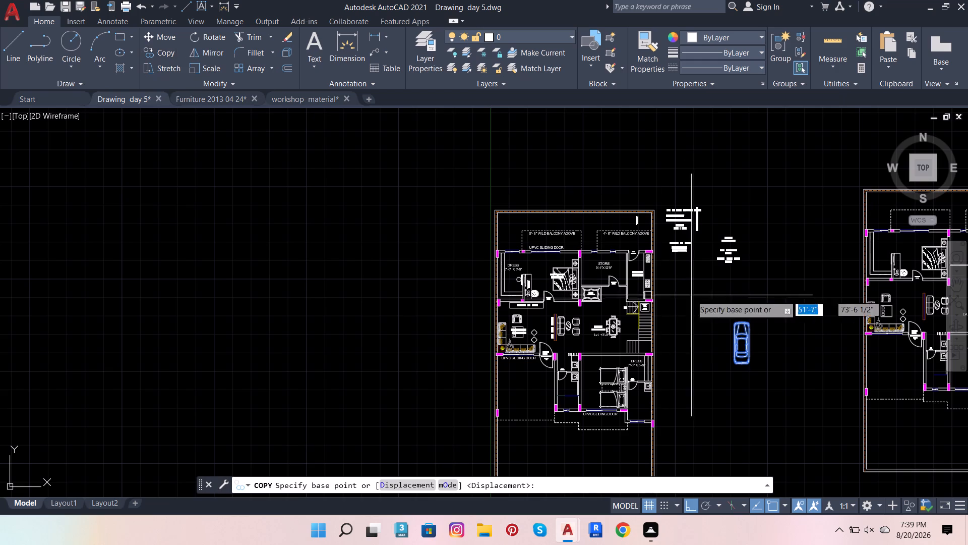
left_click(744, 349)
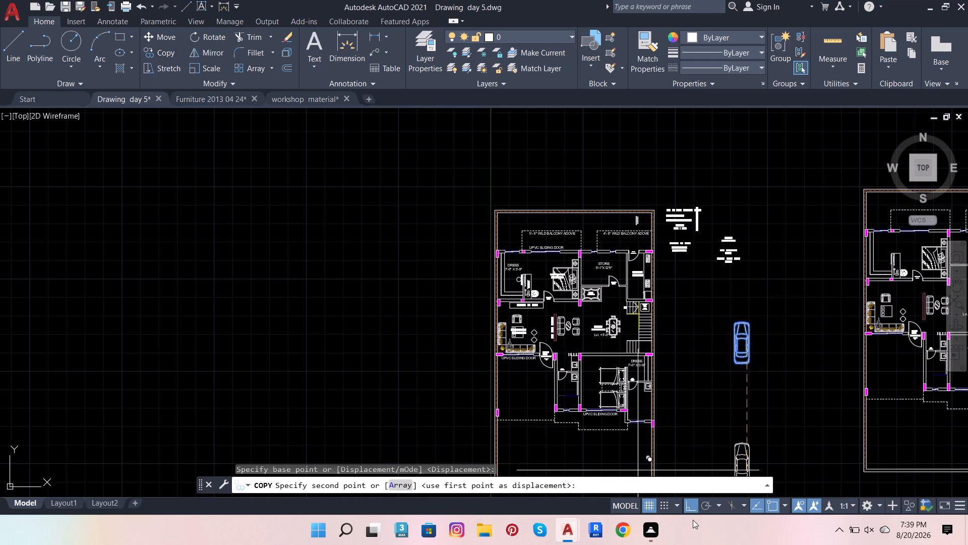
left_click(692, 505)
scroll(525, 398, "up", 1)
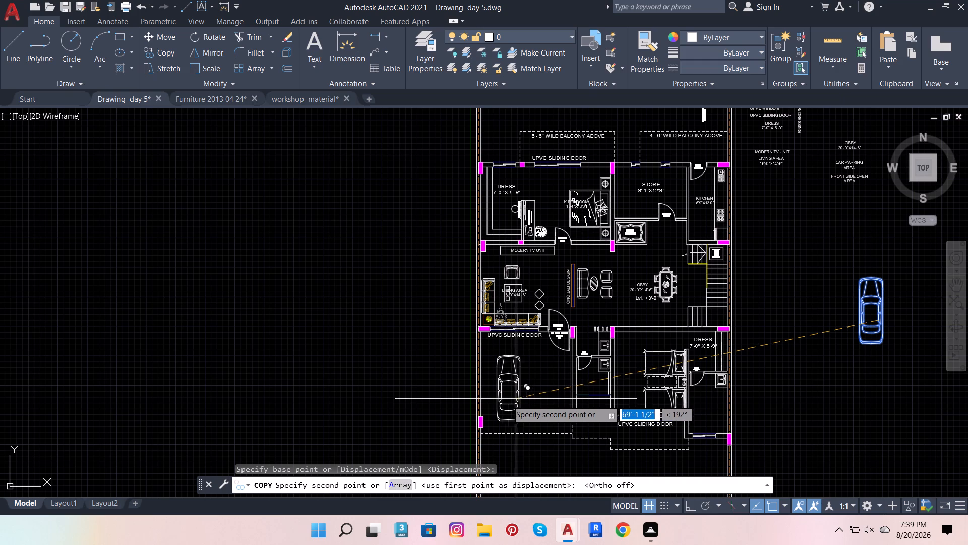
left_click(508, 400)
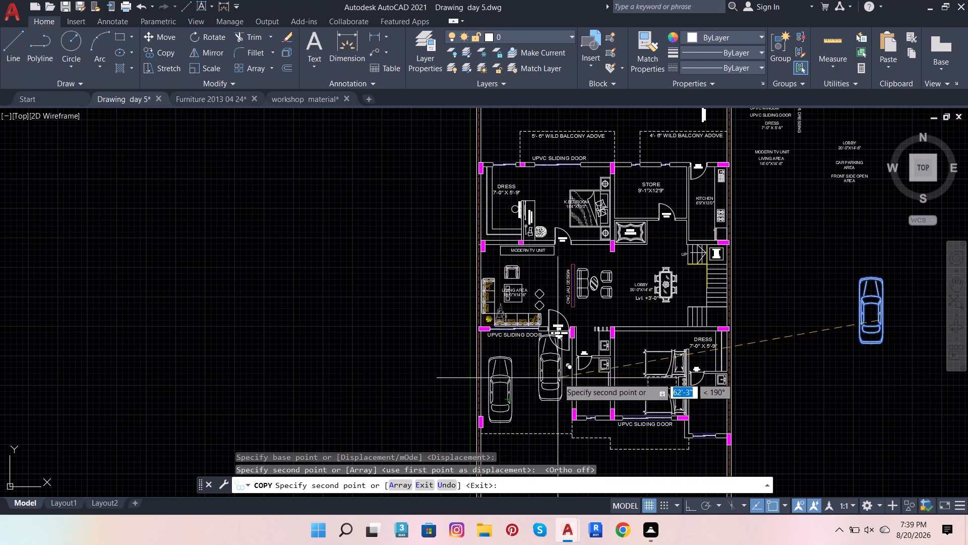
scroll(561, 380, "down", 2)
scroll(548, 433, "up", 2)
left_click(534, 421)
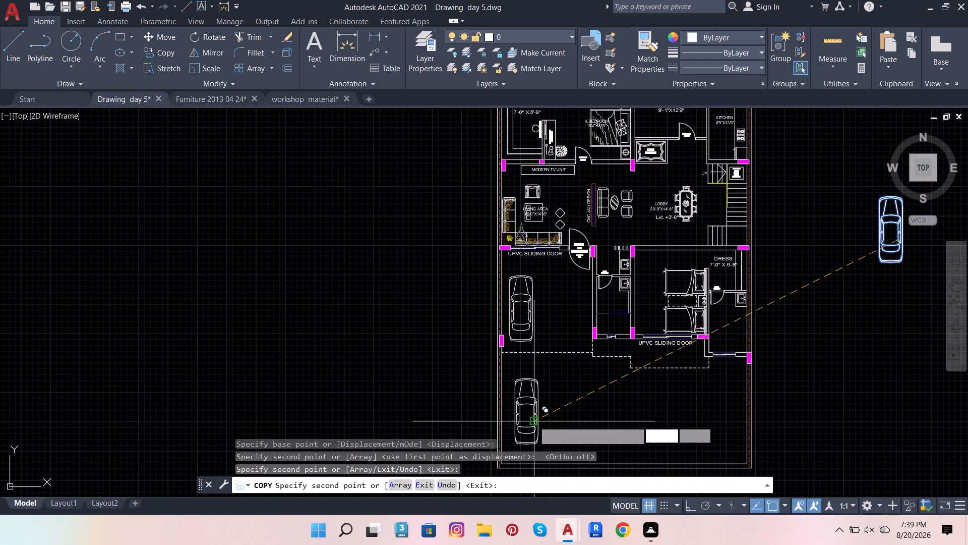
key("Escape")
Switch to the workshop material drawing and look along its row of block sheets for the plan-view trees.
scroll(610, 396, "down", 1)
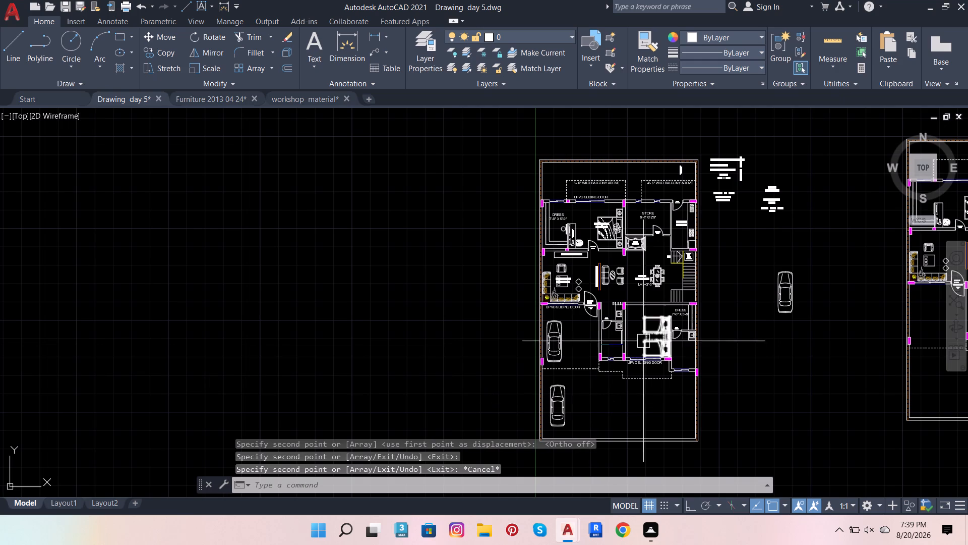
left_click(313, 98)
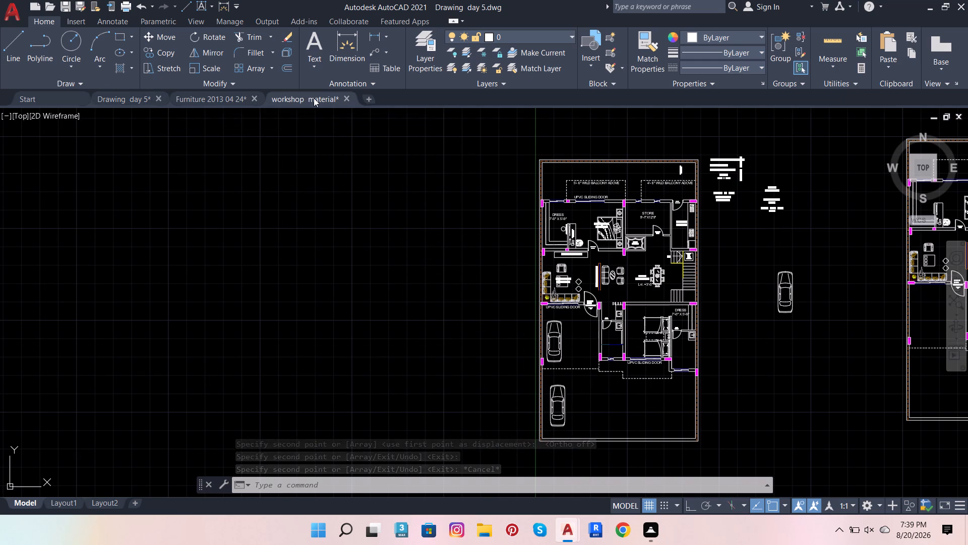
scroll(480, 261, "down", 5)
scroll(633, 400, "down", 3)
scroll(509, 393, "down", 2)
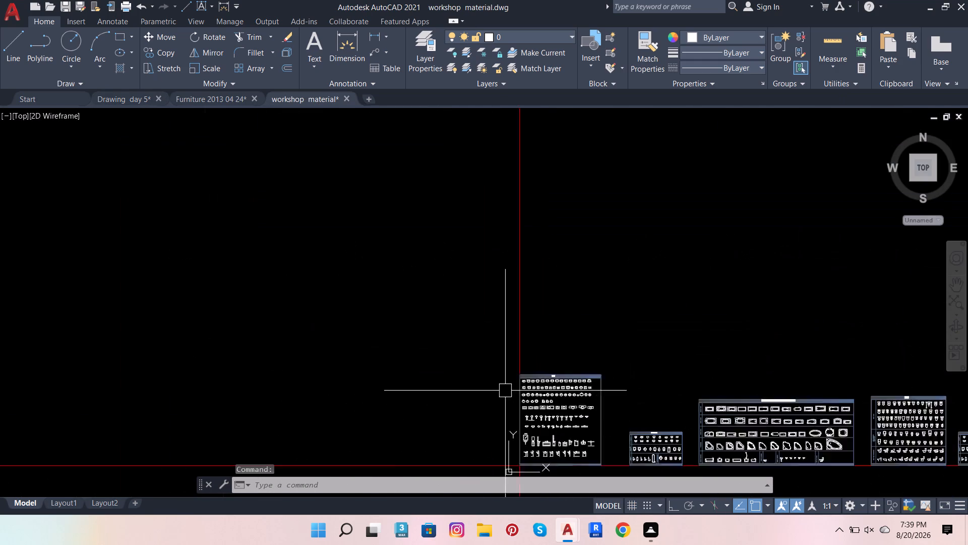
scroll(505, 390, "down", 4)
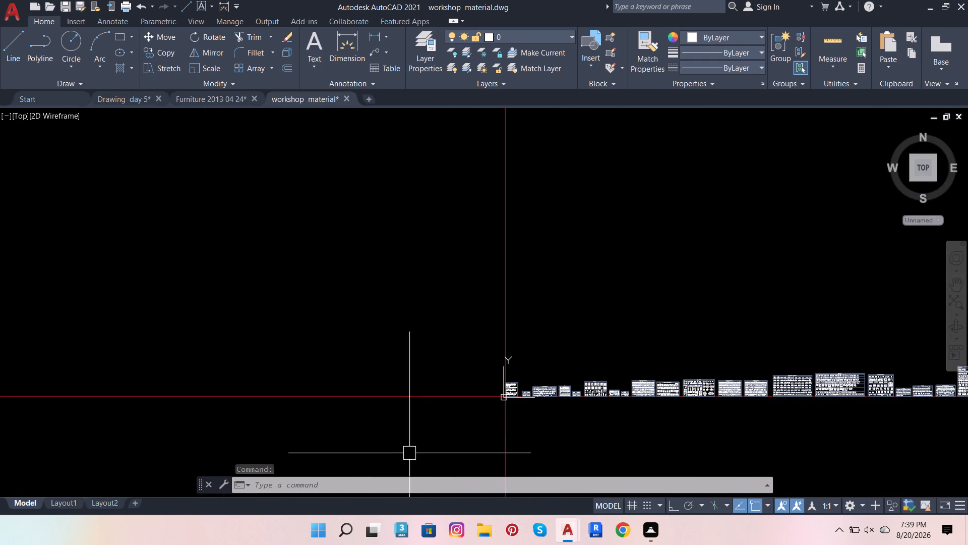
scroll(409, 453, "down", 1)
left_click(956, 281)
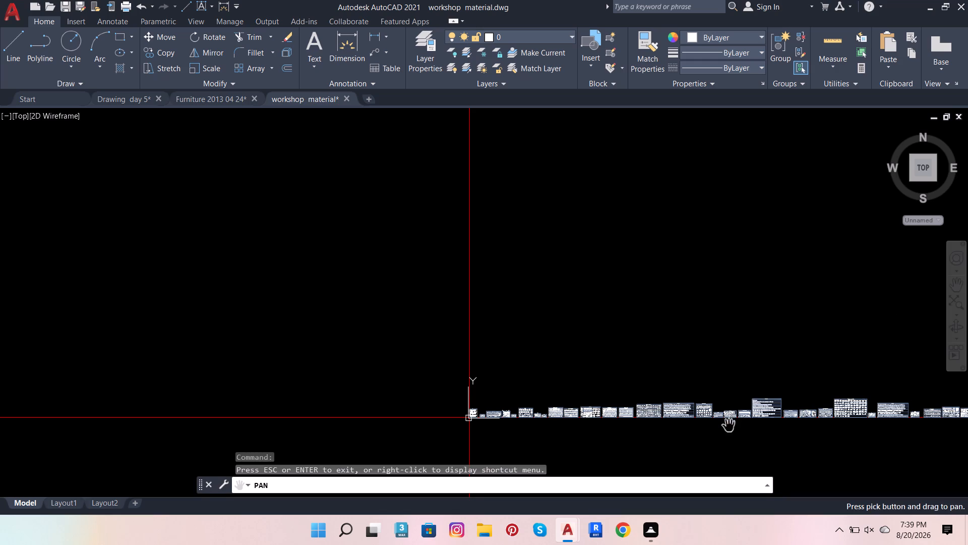
left_click_drag(709, 406, 603, 375)
scroll(654, 393, "up", 4)
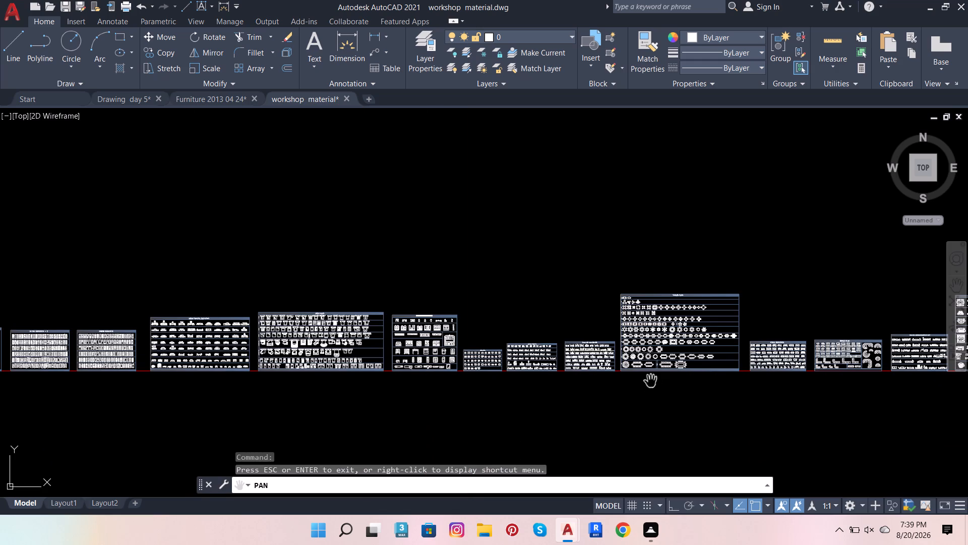
left_click_drag(537, 352, 172, 328)
left_click_drag(608, 329, 342, 332)
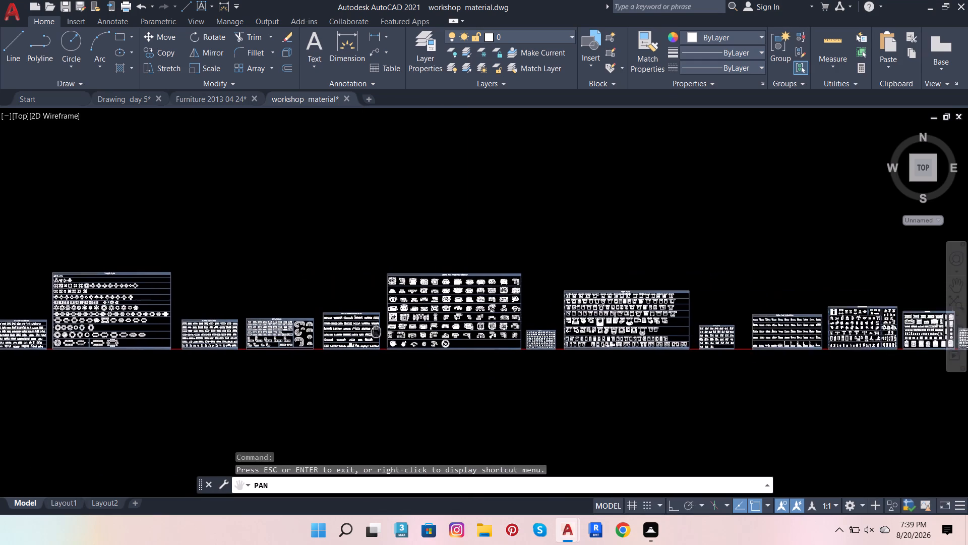
left_click_drag(342, 332, 213, 332)
left_click_drag(711, 344, 221, 336)
left_click_drag(741, 336, 450, 336)
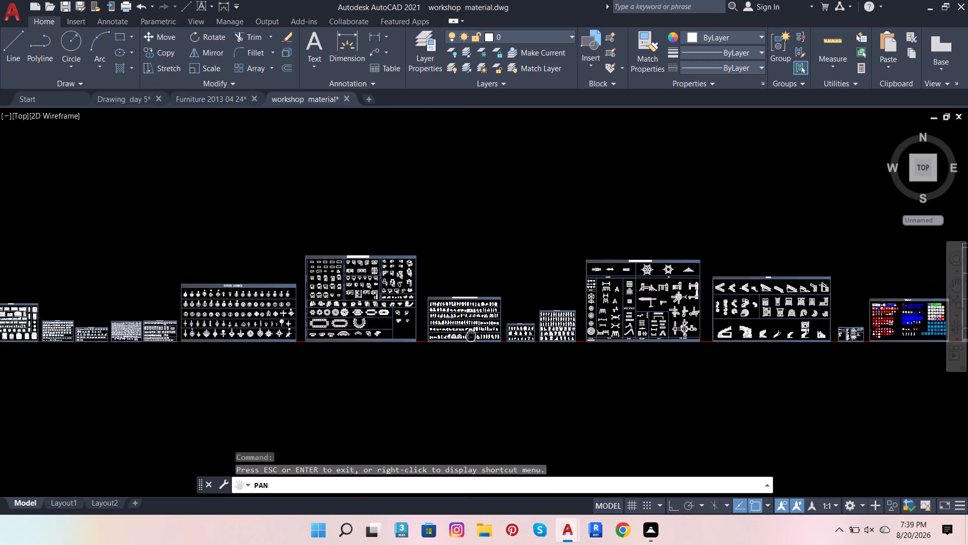
left_click_drag(450, 336, 178, 336)
left_click_drag(622, 341, 168, 341)
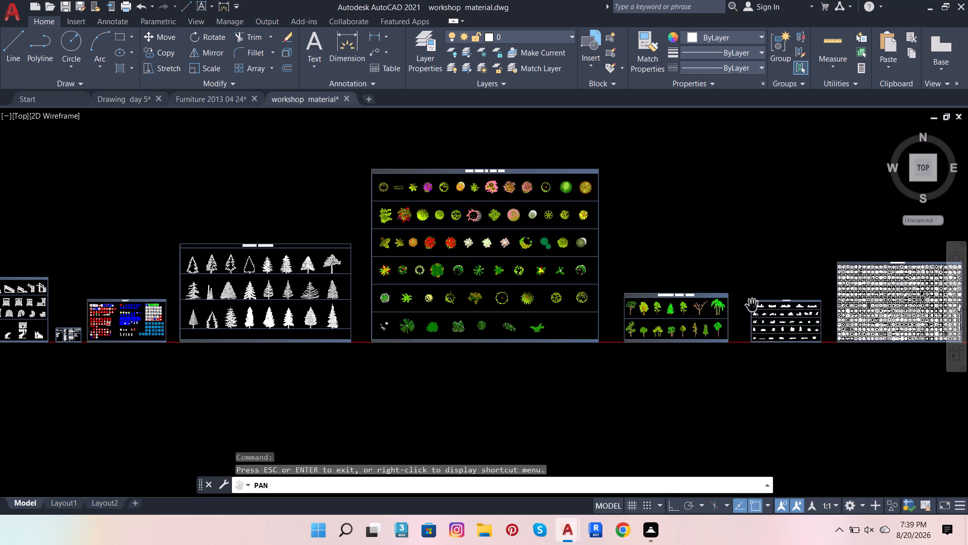
Examine the tree and plant blocks in the COLOR TREES IN PLAN VIEW sheet.
scroll(428, 200, "up", 3)
scroll(484, 233, "down", 1)
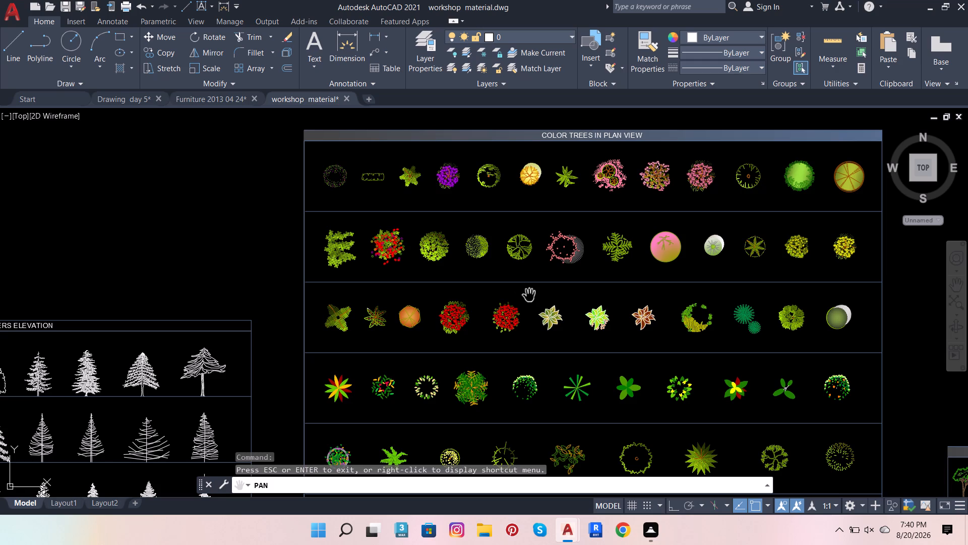
scroll(509, 287, "down", 2)
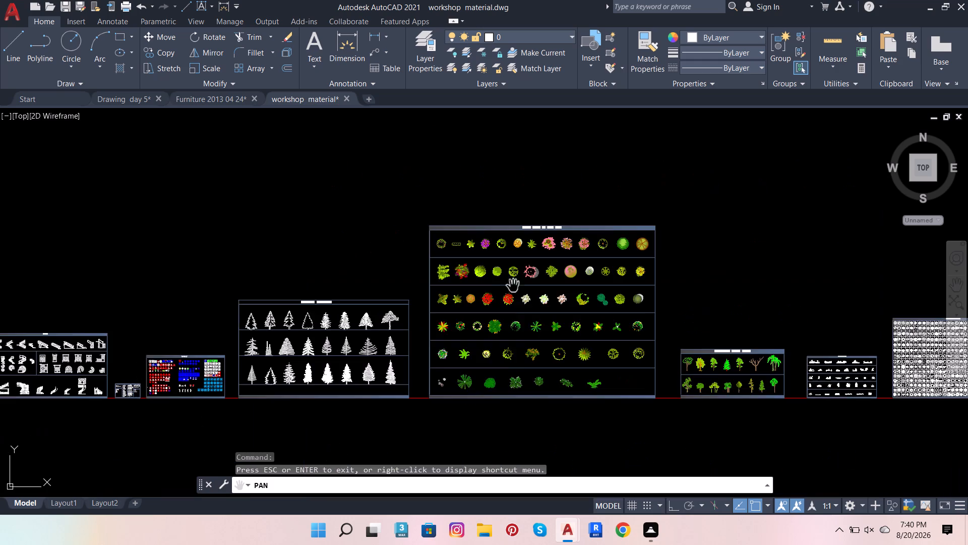
scroll(520, 362, "up", 2)
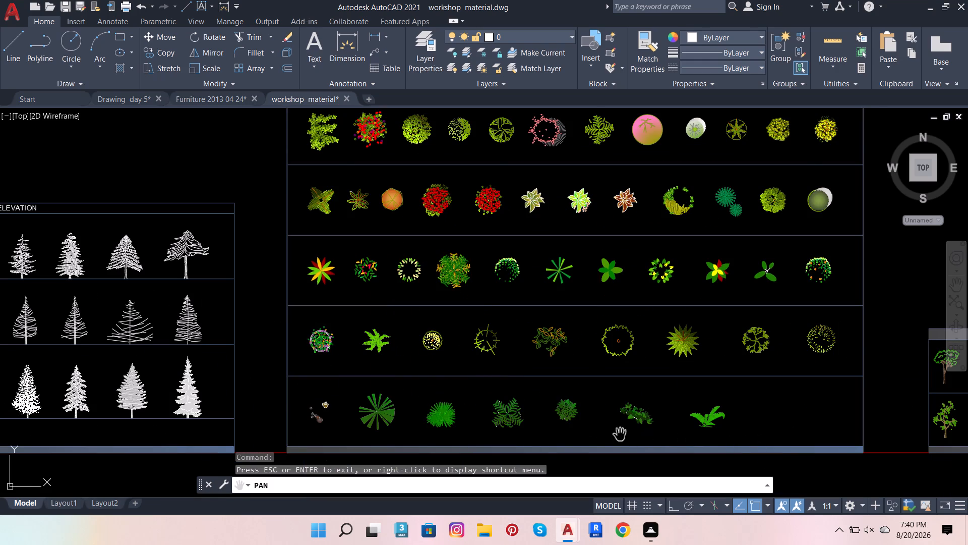
scroll(518, 426, "up", 3)
scroll(563, 398, "down", 3)
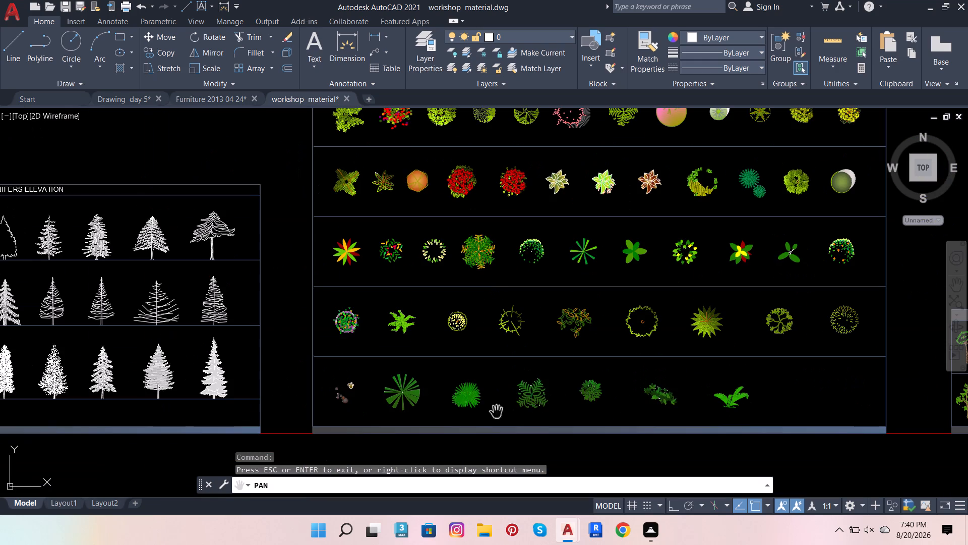
scroll(486, 235, "up", 6)
scroll(487, 260, "down", 4)
scroll(485, 353, "down", 2)
scroll(411, 255, "up", 3)
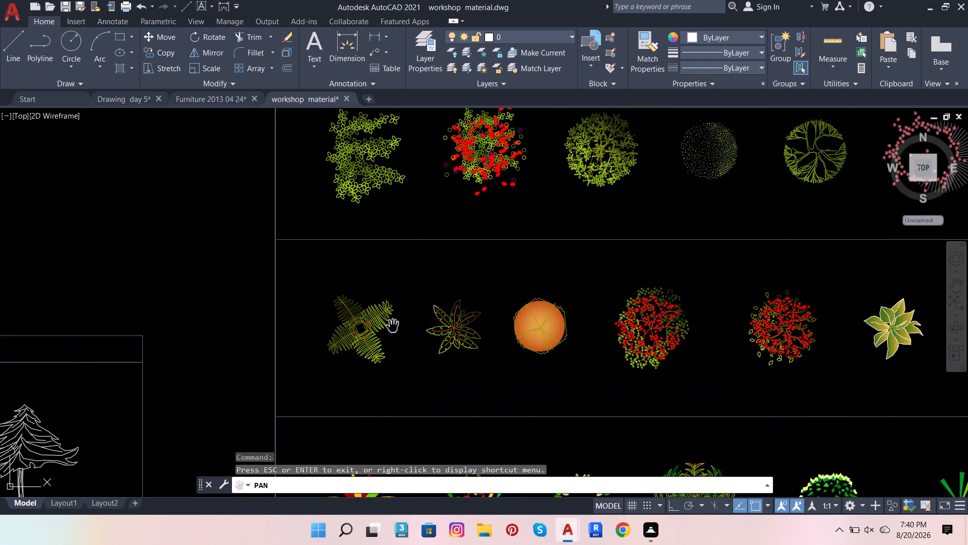
scroll(393, 329, "up", 2)
scroll(394, 339, "down", 3)
scroll(414, 337, "up", 2)
scroll(420, 342, "down", 2)
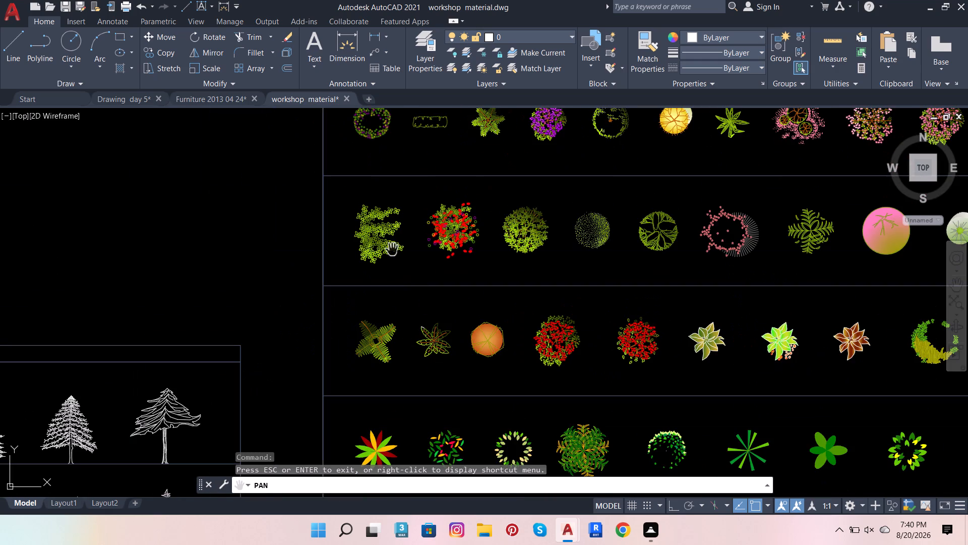
scroll(577, 242, "up", 3)
scroll(425, 235, "down", 2)
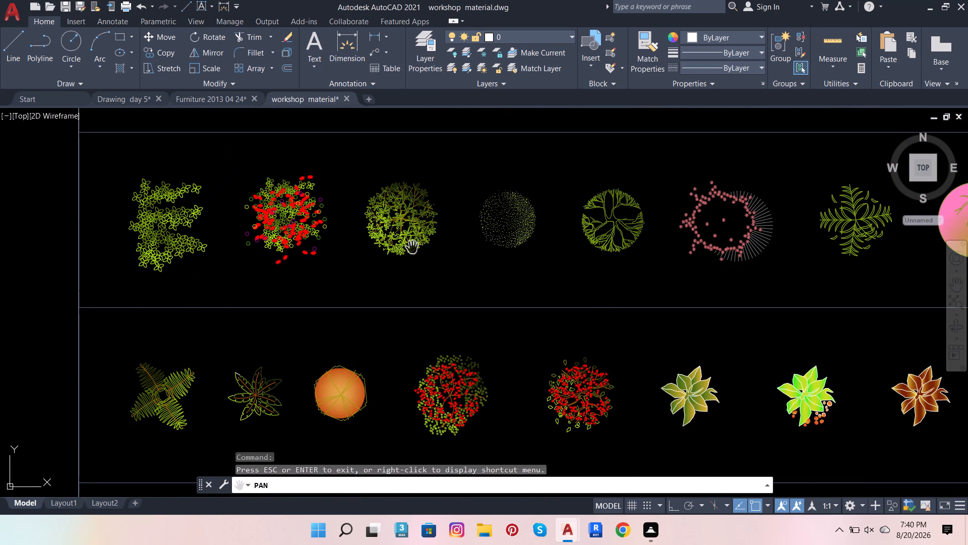
key("Escape")
Copy the round leafy green tree and the reddish-brown broad-leaved plant from the COLOR TREES IN PLAN VIEW sheet to the clipboard.
left_click(412, 230)
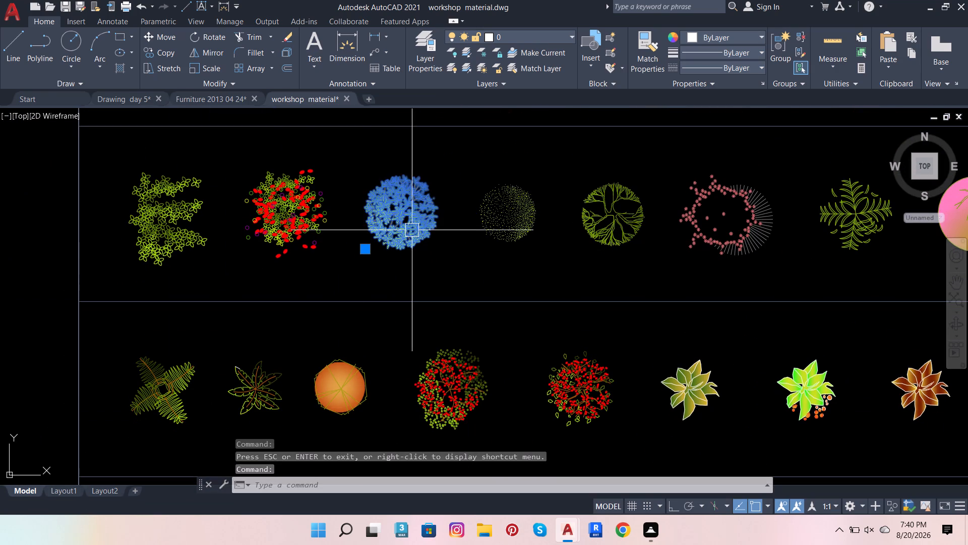
scroll(289, 289, "down", 1)
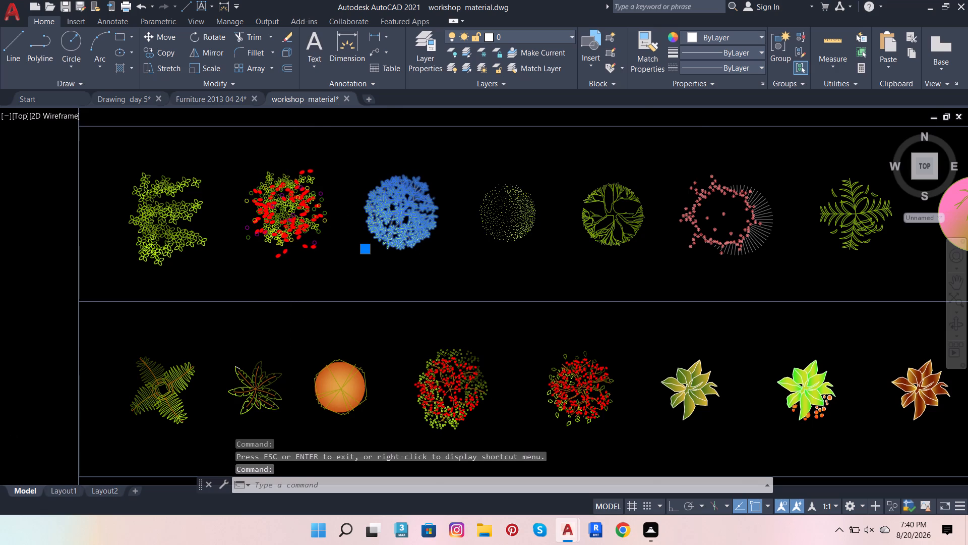
scroll(427, 319, "down", 1)
scroll(602, 198, "up", 2)
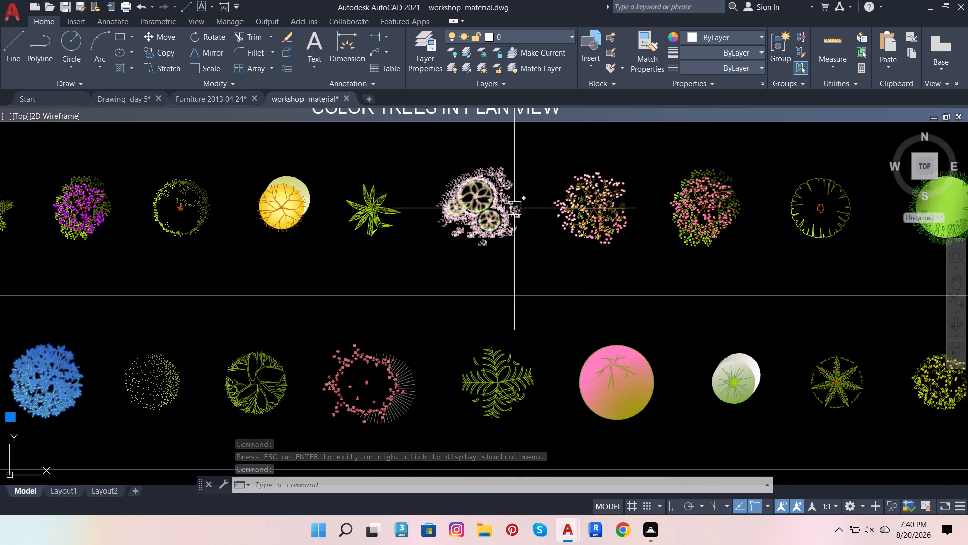
scroll(503, 210, "up", 1)
scroll(513, 262, "down", 1)
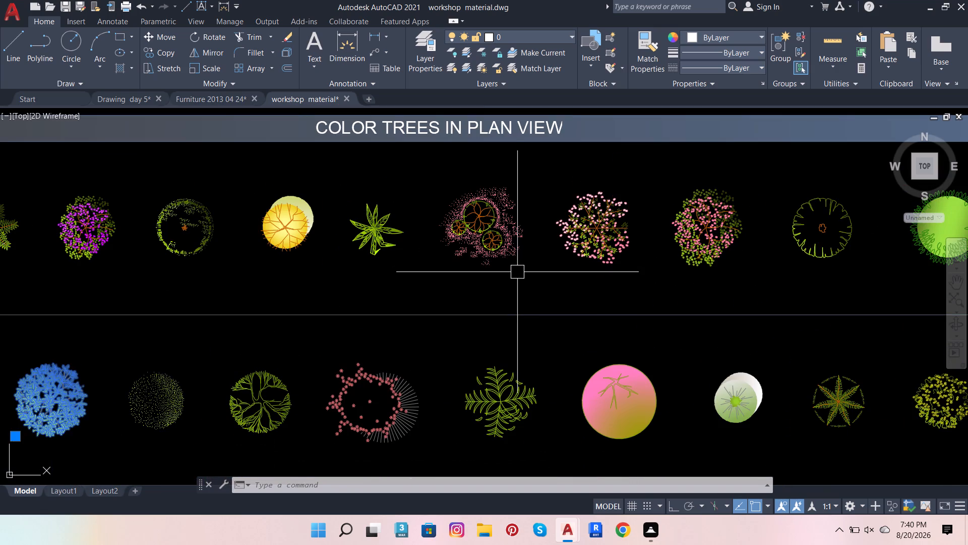
scroll(547, 277, "down", 1)
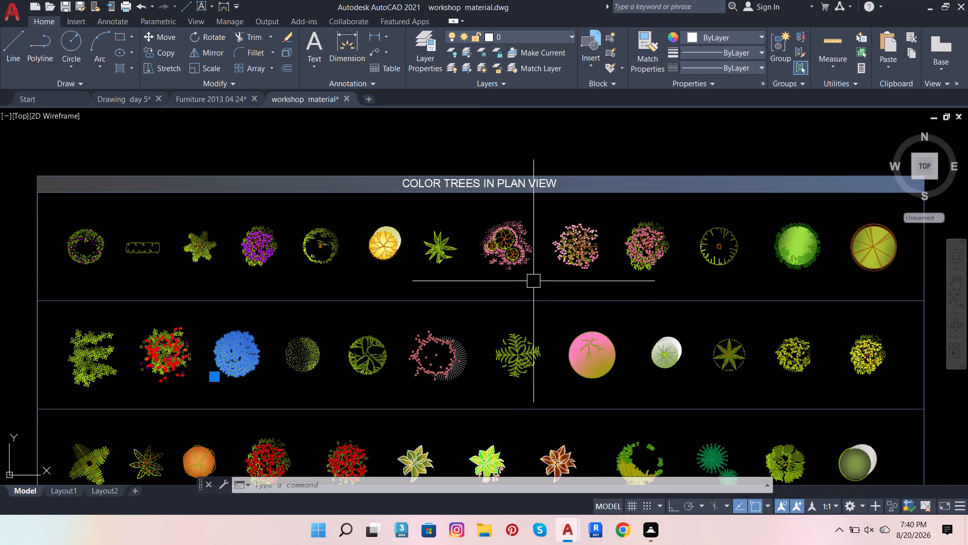
scroll(523, 286, "down", 2)
scroll(444, 268, "up", 2)
scroll(366, 276, "up", 3)
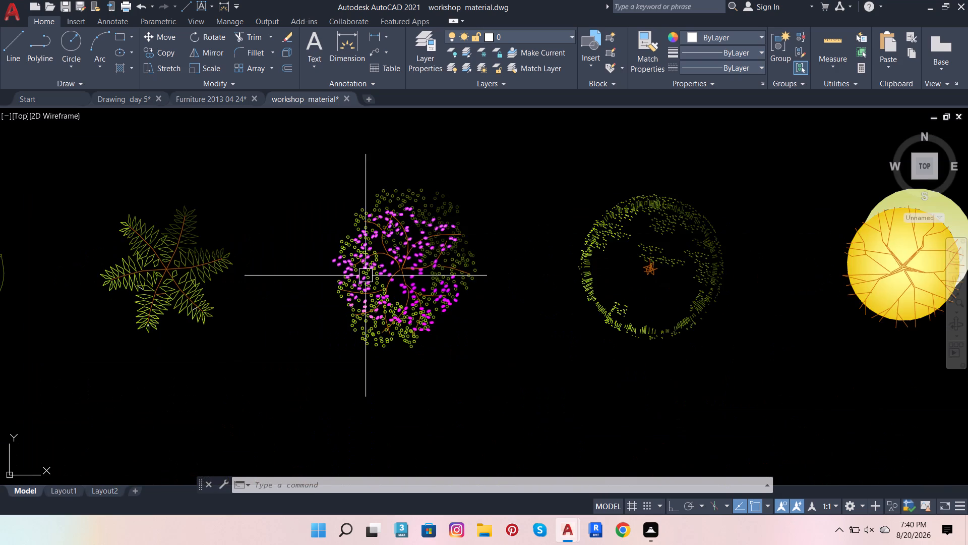
scroll(433, 261, "down", 3)
scroll(486, 282, "down", 2)
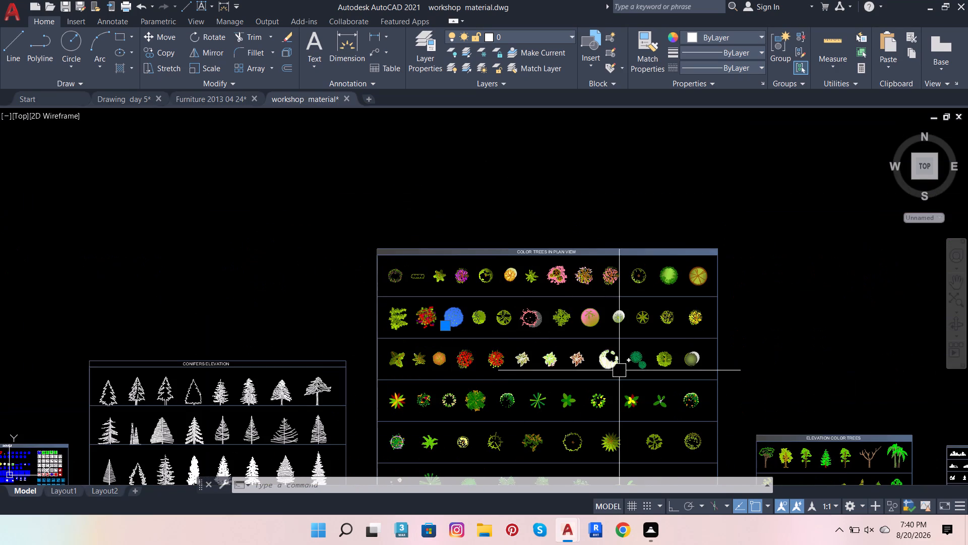
scroll(588, 368, "up", 4)
left_click(518, 324)
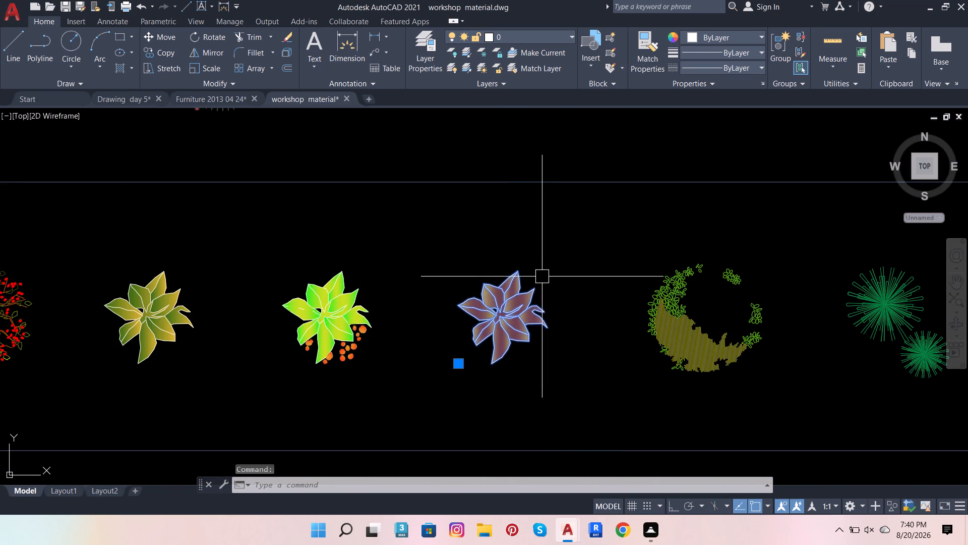
key("ctrl+c")
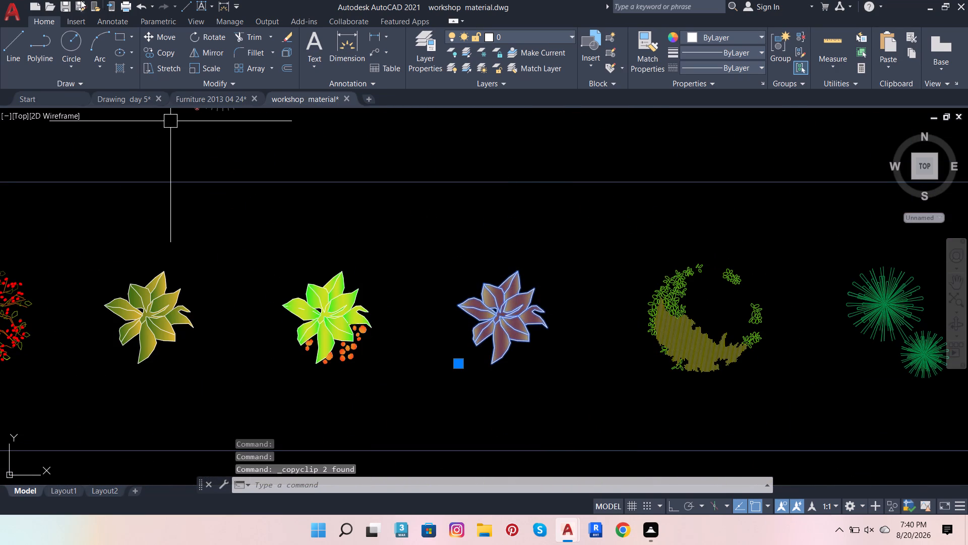
Switch to Drawing day 5 and paste the copied tree and plant in the empty area east of the second floor plan.
left_click(129, 102)
scroll(225, 210, "down", 2)
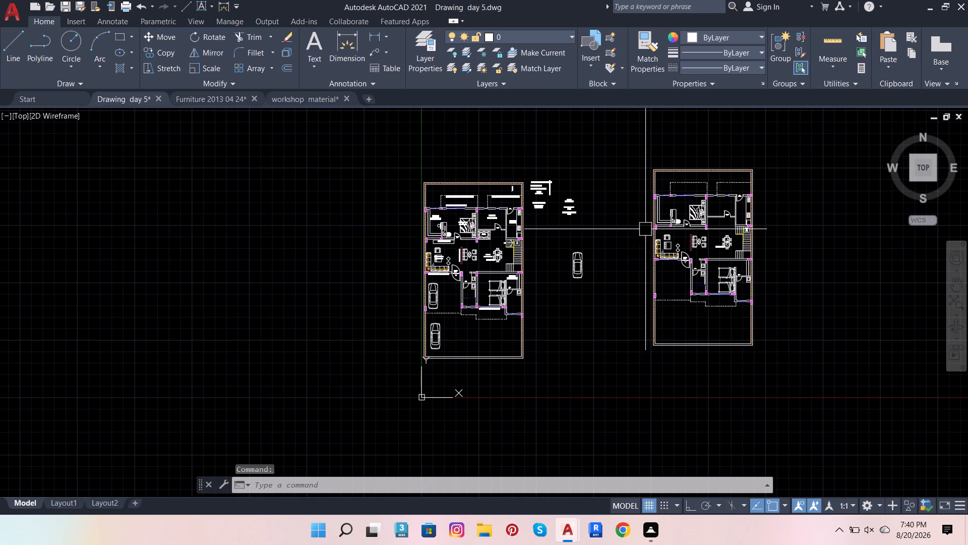
scroll(587, 283, "down", 3)
scroll(703, 266, "up", 1)
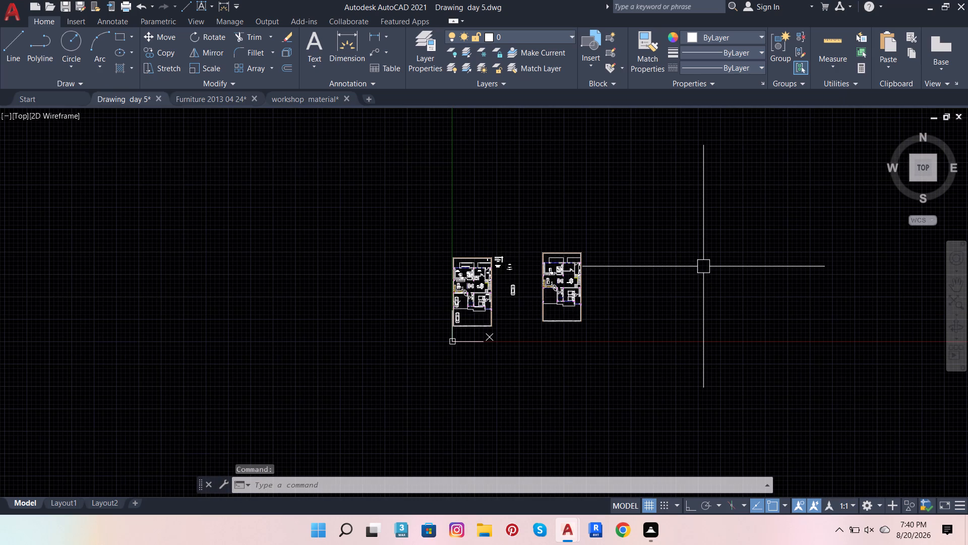
key("ctrl+v")
scroll(580, 314, "down", 2)
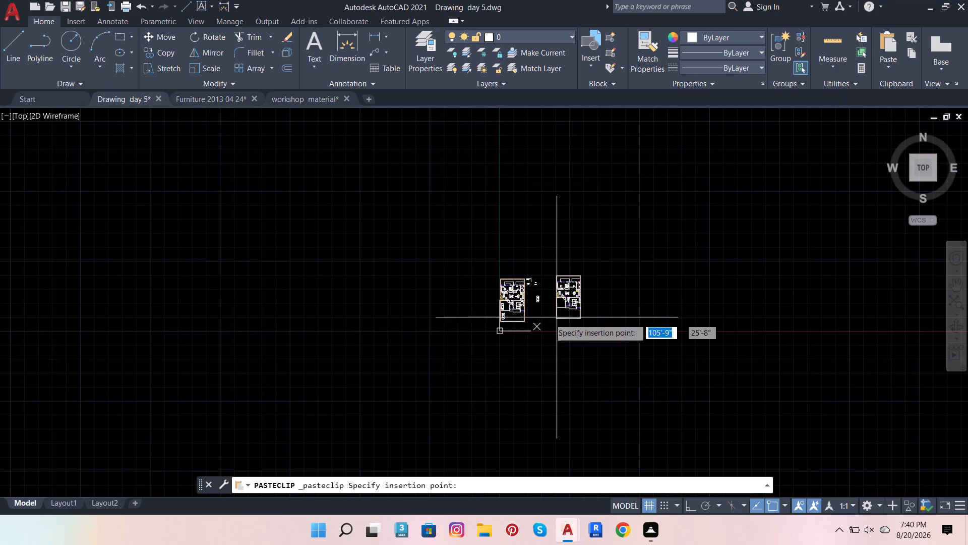
scroll(543, 319, "down", 2)
left_click(635, 291)
scroll(652, 295, "up", 1)
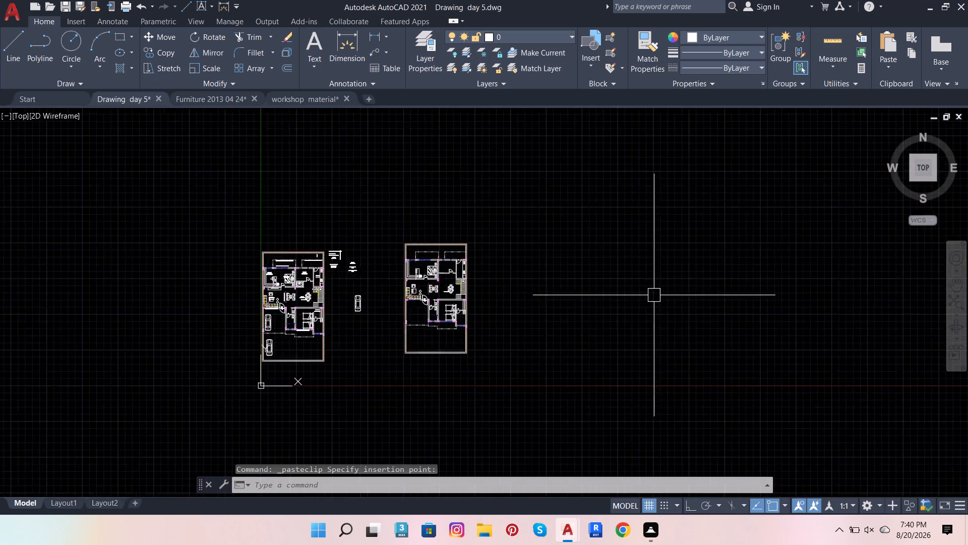
scroll(654, 295, "up", 2)
scroll(324, 314, "up", 2)
scroll(504, 300, "down", 4)
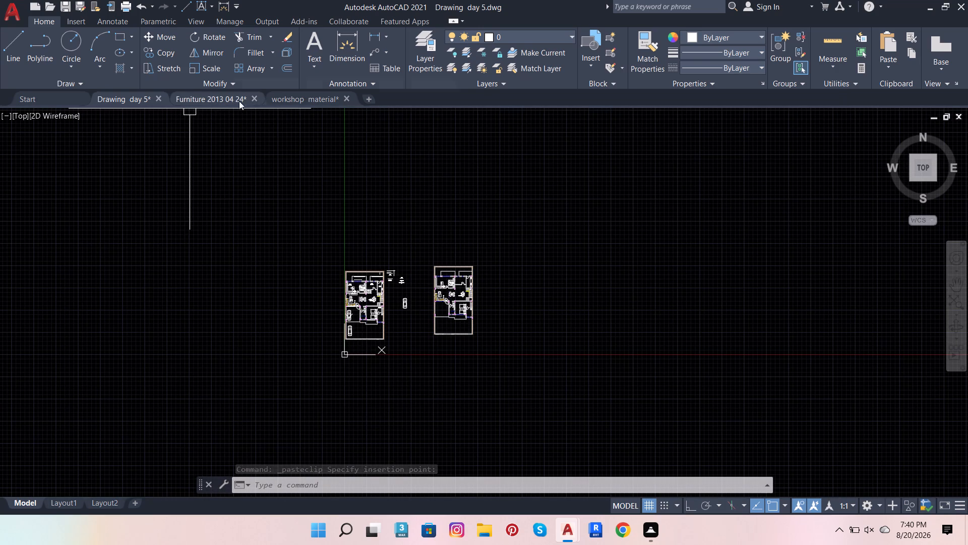
Return to the workshop material drawing and copy the reddish-brown plant together with the round leafy green tree again.
left_click(303, 96)
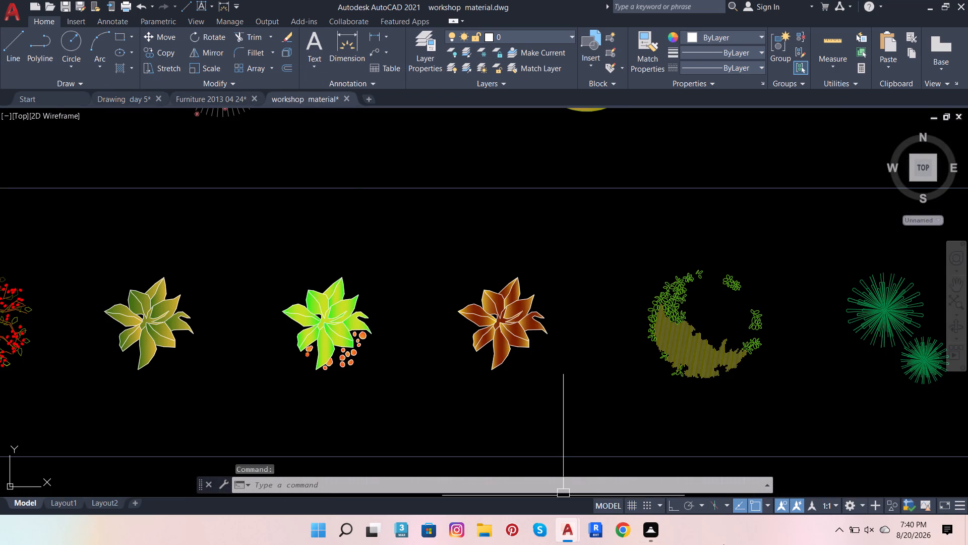
left_click(508, 325)
scroll(712, 297, "down", 4)
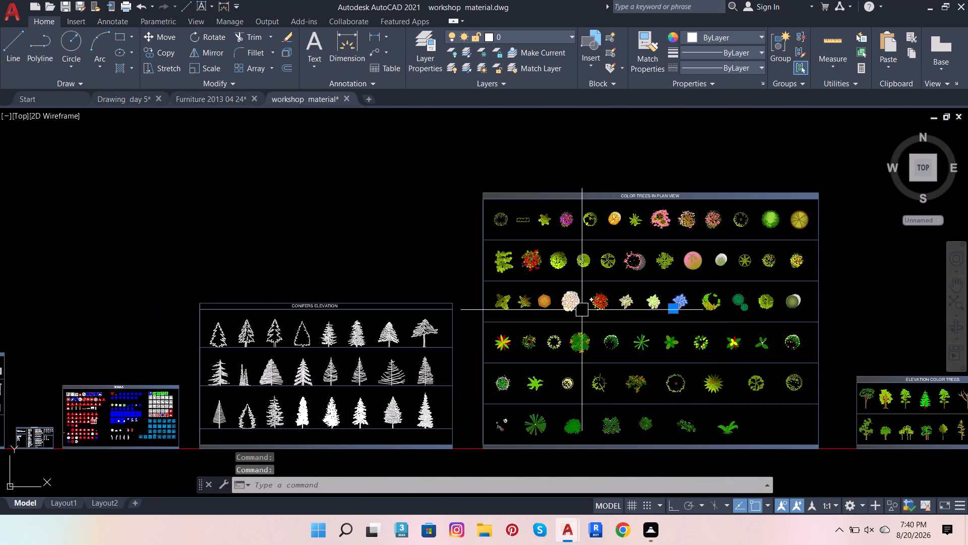
scroll(561, 310, "up", 3)
scroll(491, 311, "down", 1)
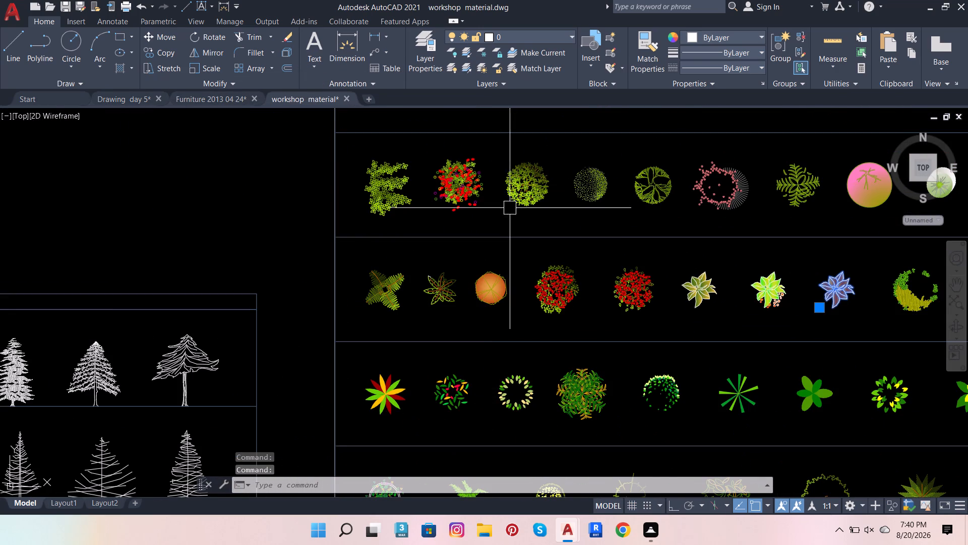
scroll(591, 265, "down", 2)
scroll(570, 351, "up", 1)
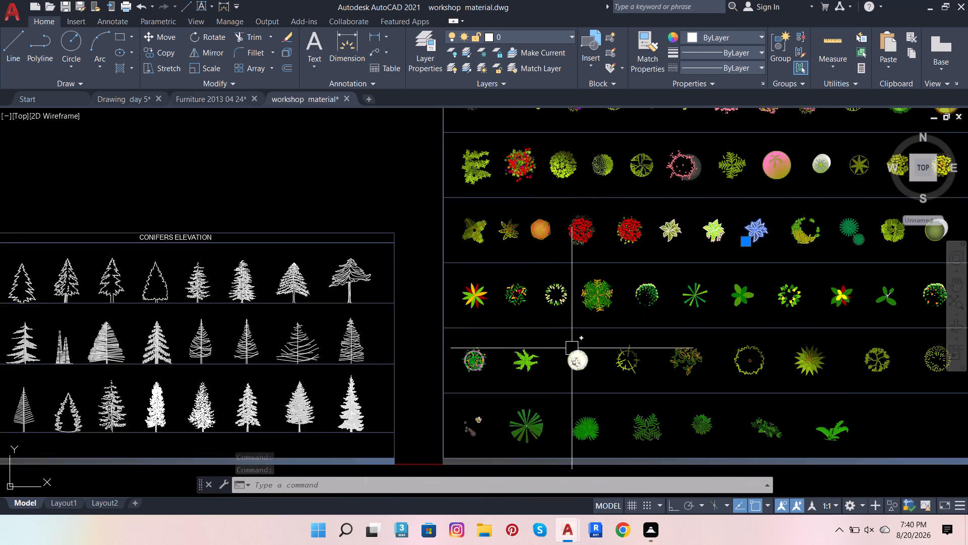
scroll(572, 348, "up", 1)
scroll(524, 277, "up", 2)
scroll(455, 348, "down", 1)
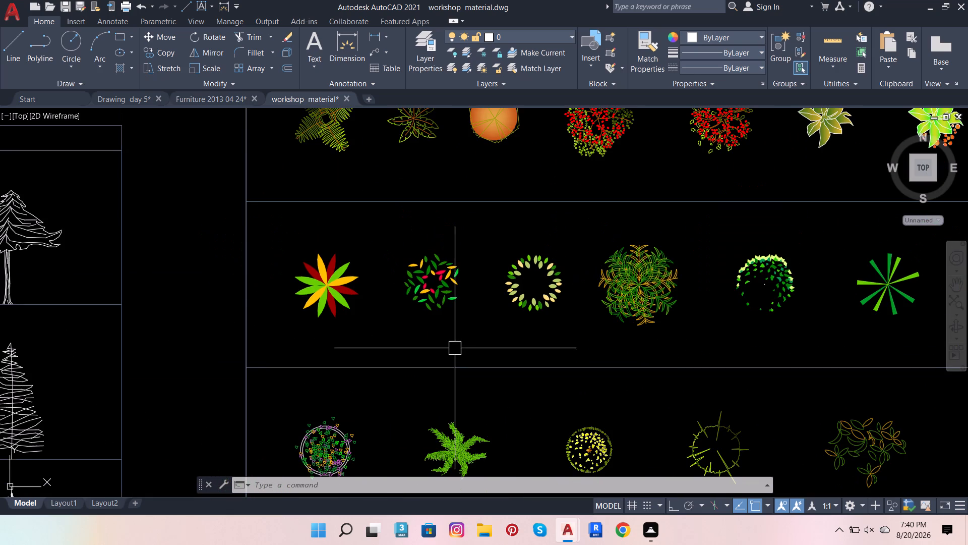
scroll(455, 348, "down", 3)
scroll(467, 246, "up", 3)
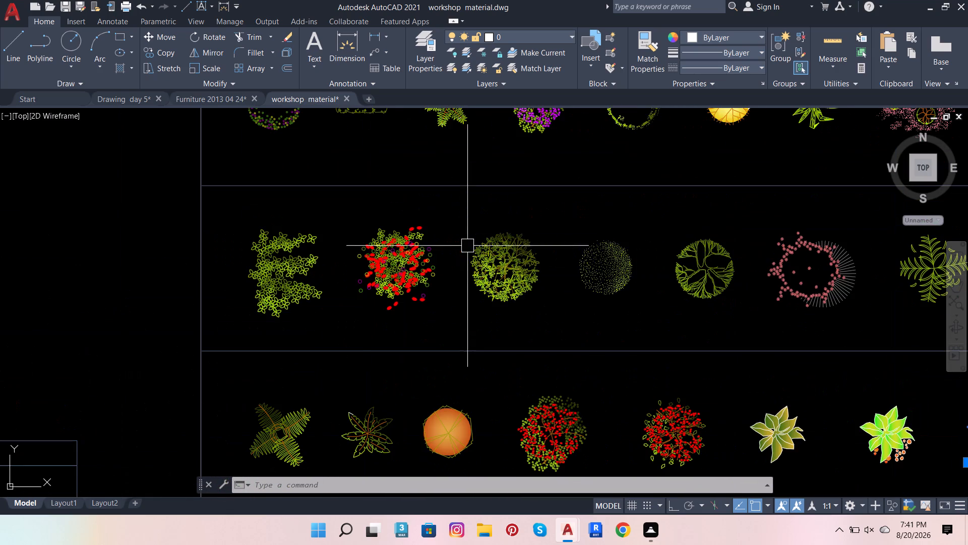
scroll(533, 269, "up", 2)
left_click(517, 278)
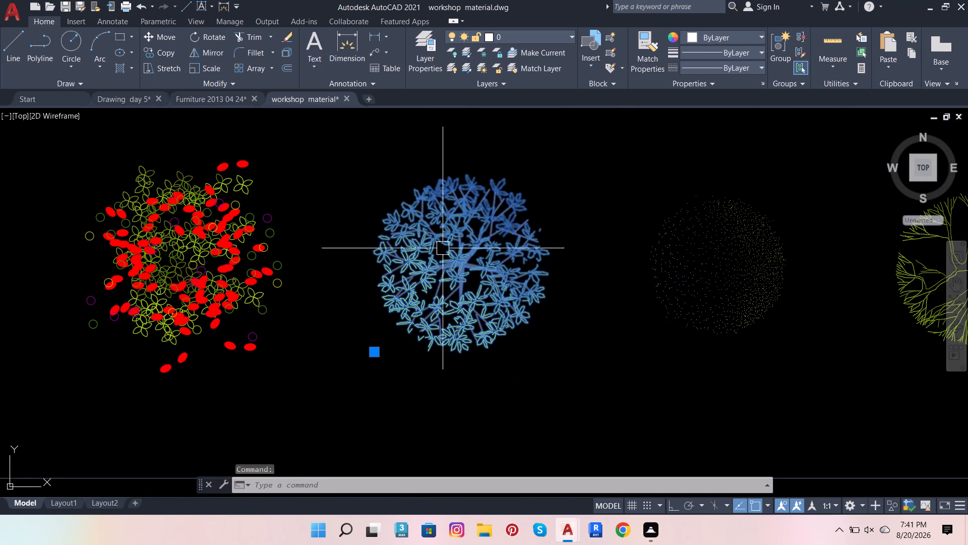
key("ctrl+c")
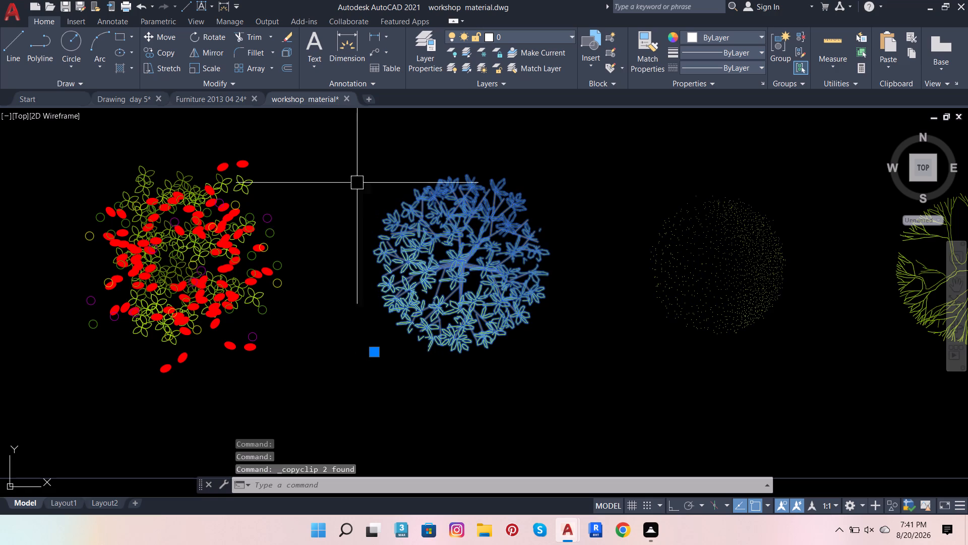
Paste the copied tree and plant twice into Drawing day 5, in the open space east of the second floor plan.
left_click(139, 98)
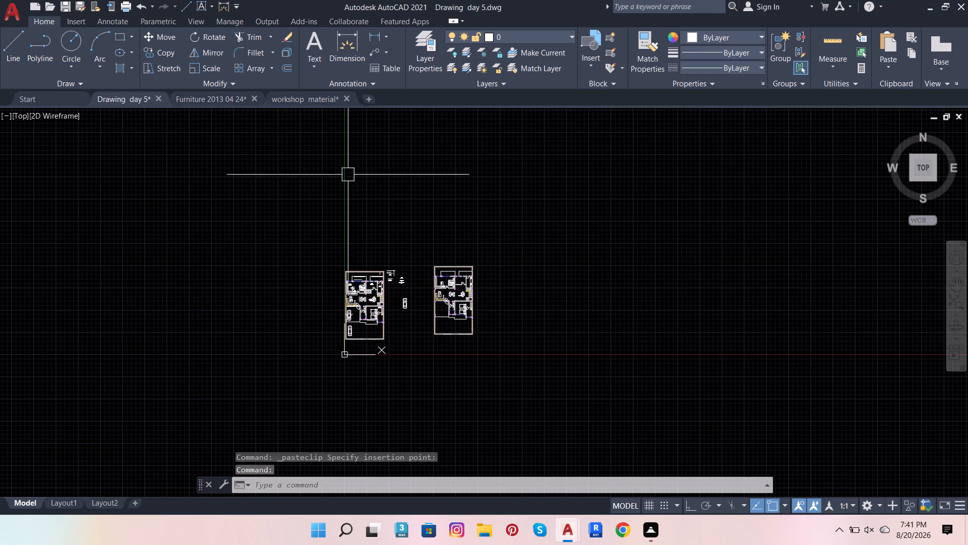
key("ctrl+v")
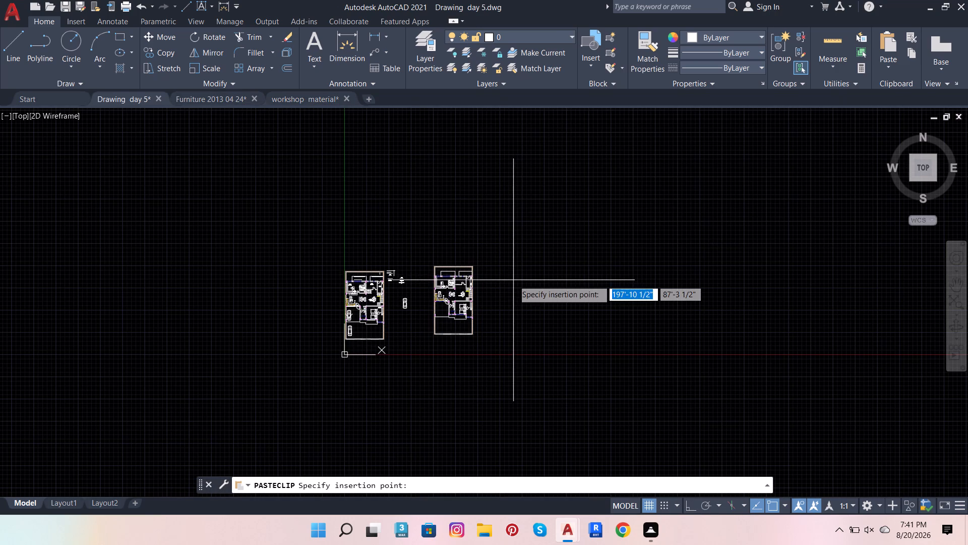
left_click(599, 236)
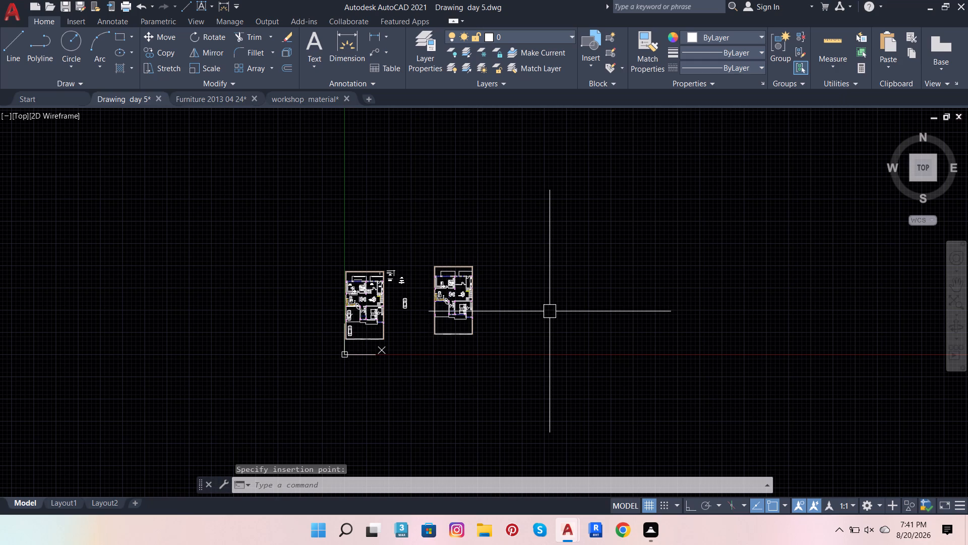
key("ctrl+v")
key("ctrl+v")
key("ctrl+v")
key("ctrl+v")
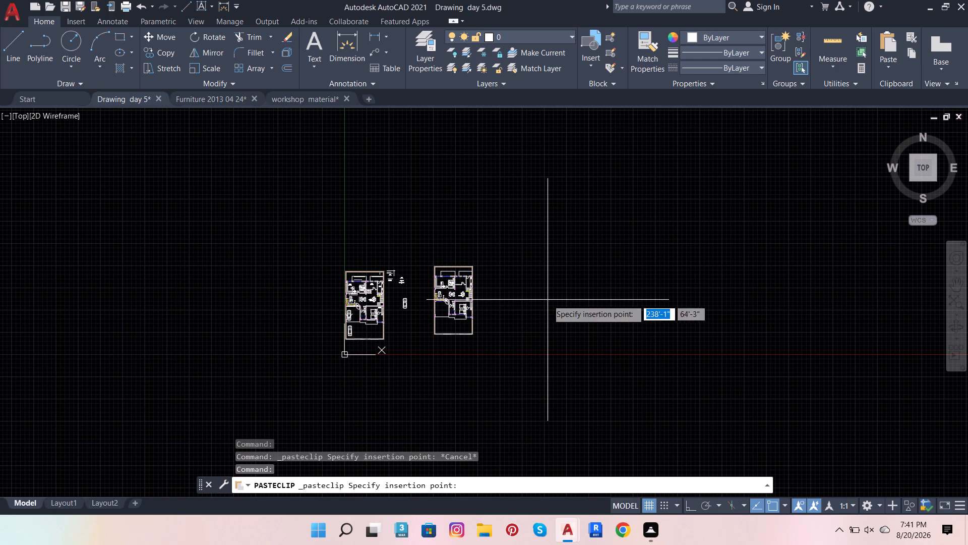
left_click(548, 300, "ctrl")
key("Escape")
key("Escape")
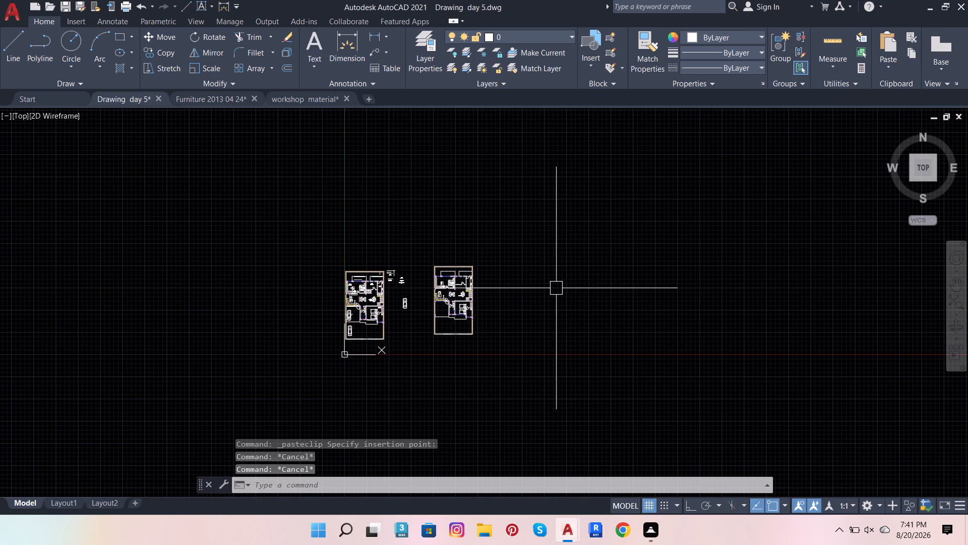
right_click(555, 288)
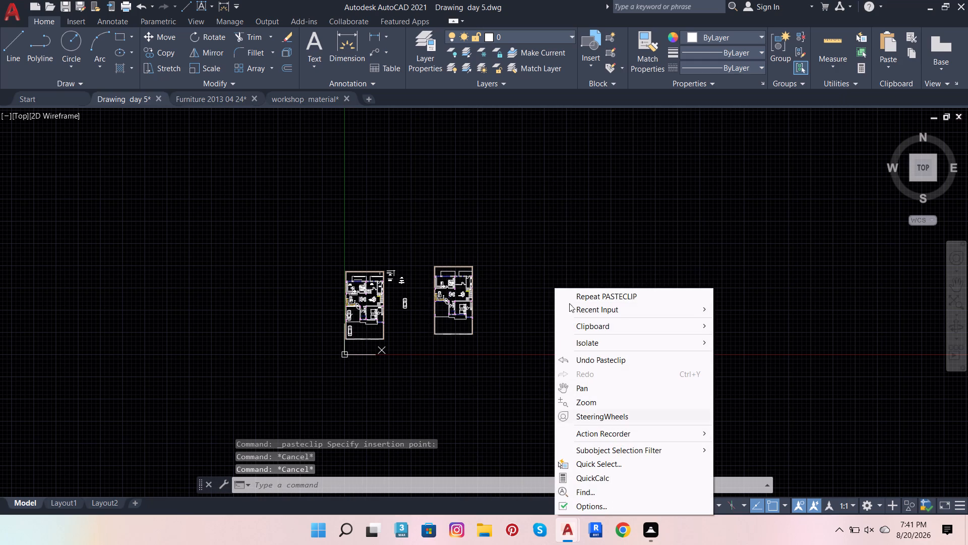
left_click(588, 213)
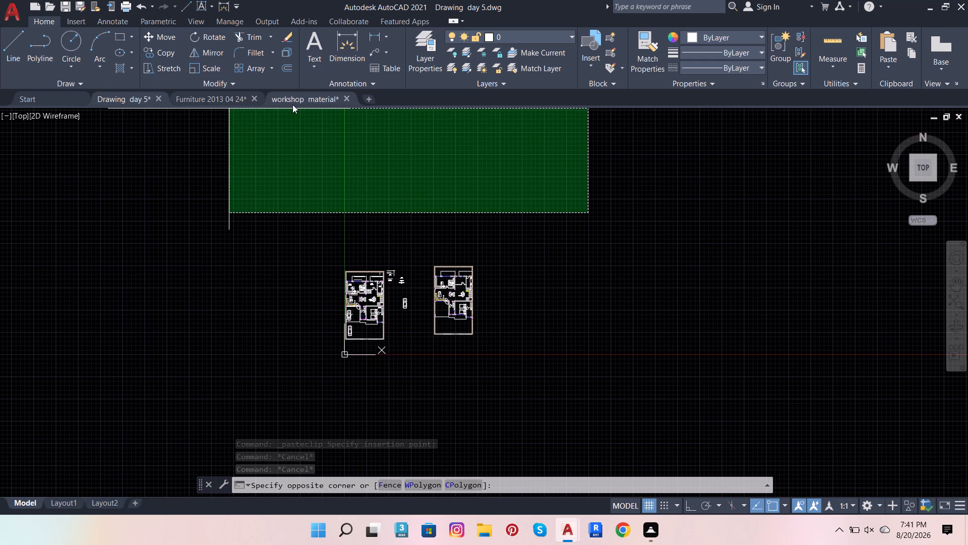
Switch back to the workshop material drawing and examine the remaining rows of COLOR TREES IN PLAN VIEW for other suitable plants.
left_click(296, 101)
scroll(554, 259, "down", 3)
scroll(259, 296, "down", 2)
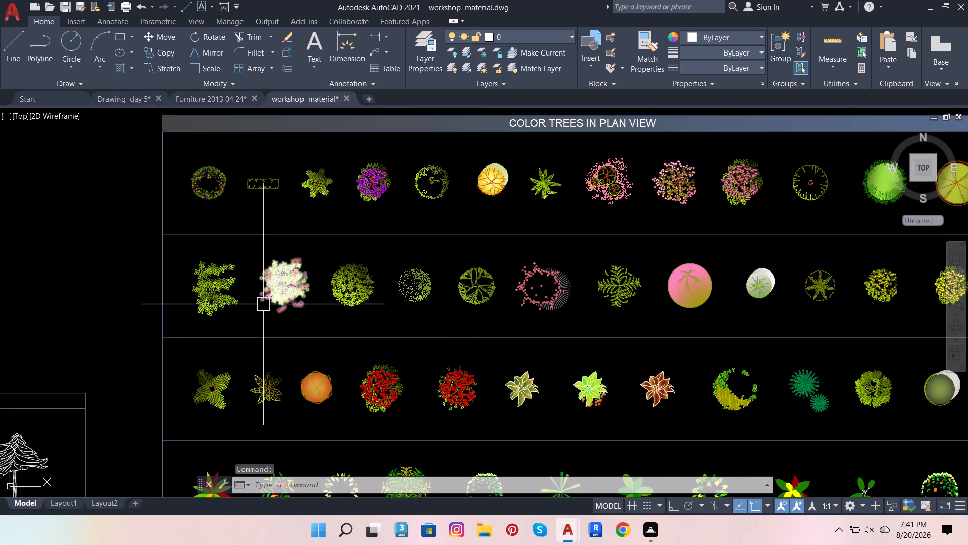
scroll(263, 306, "down", 2)
scroll(420, 370, "up", 2)
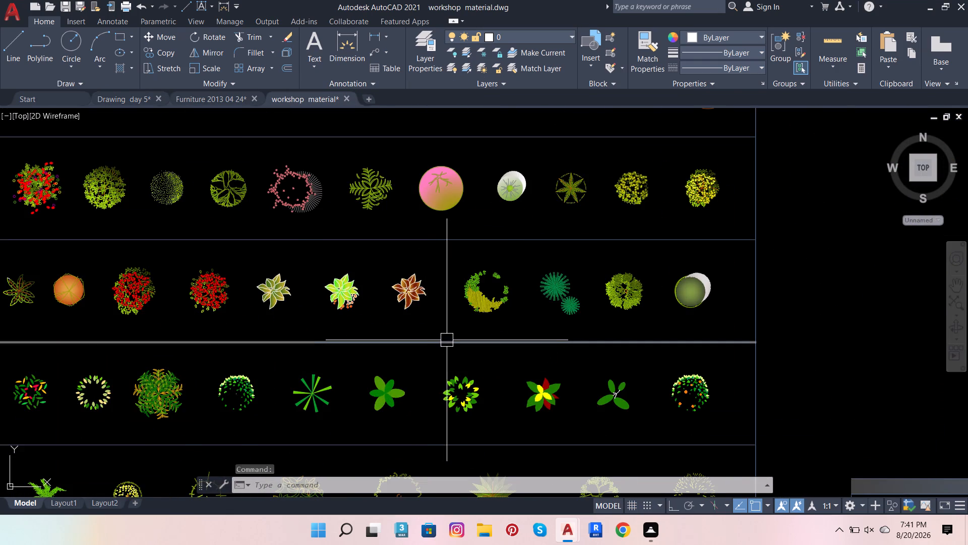
scroll(447, 340, "down", 1)
scroll(519, 380, "up", 3)
scroll(487, 364, "down", 2)
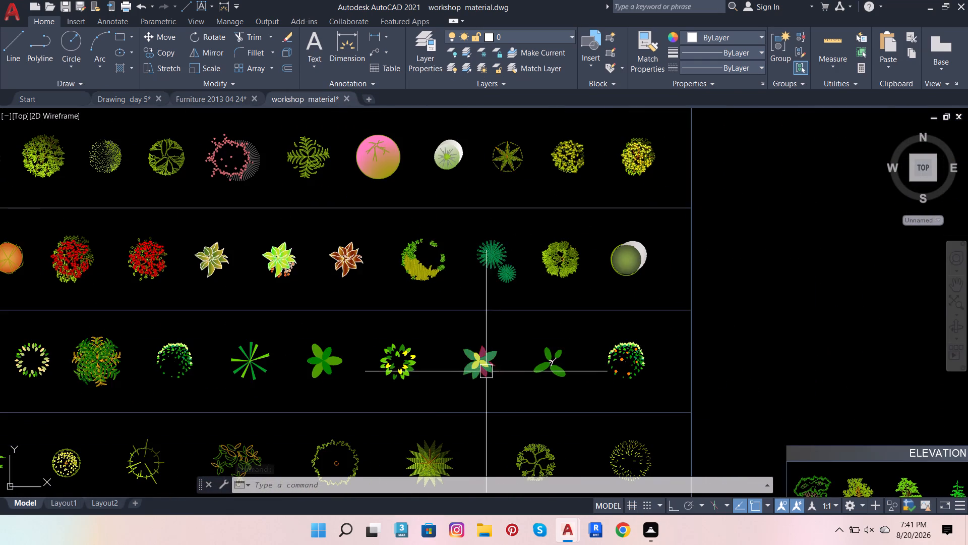
scroll(474, 338, "down", 2)
scroll(284, 444, "up", 2)
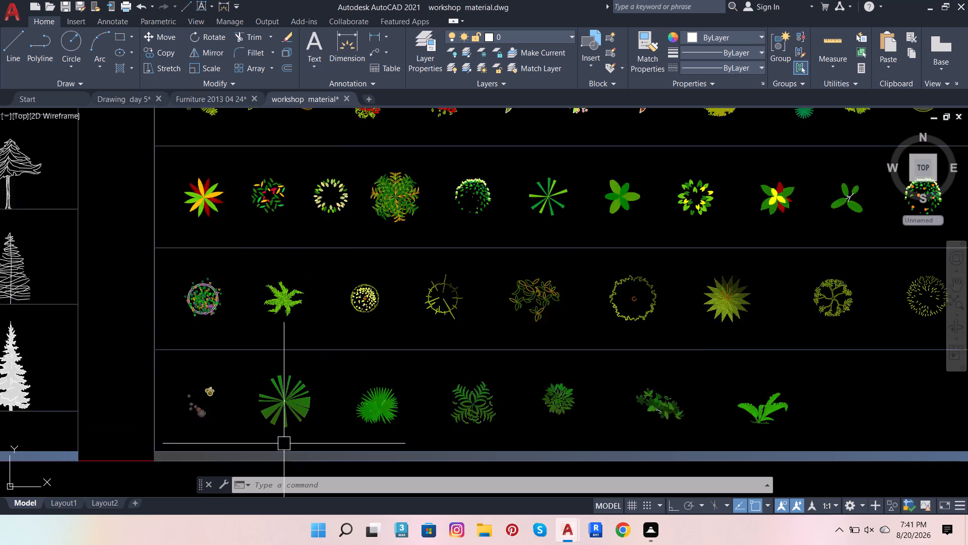
scroll(284, 444, "up", 1)
scroll(377, 420, "down", 2)
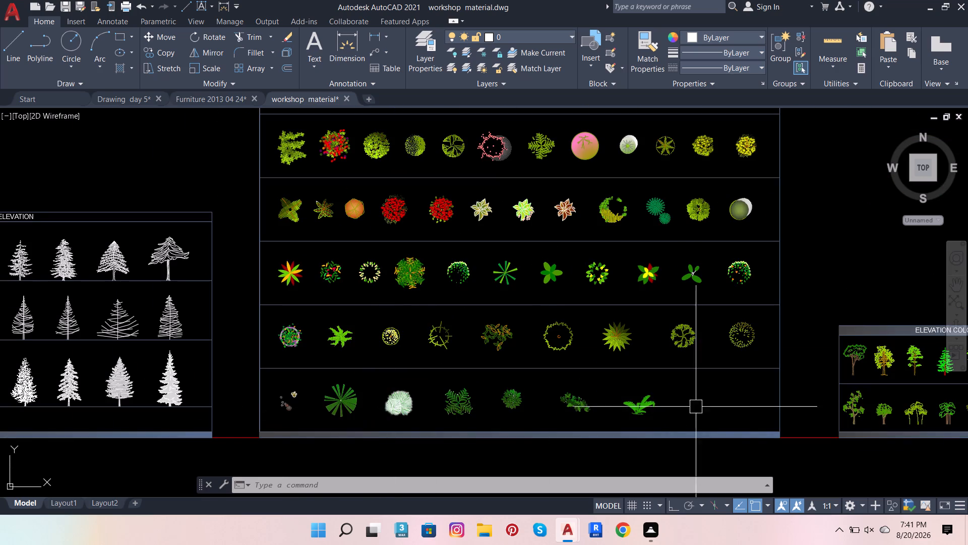
scroll(722, 346, "up", 2)
scroll(704, 351, "down", 1)
scroll(662, 360, "down", 1)
scroll(563, 355, "up", 3)
scroll(632, 316, "down", 3)
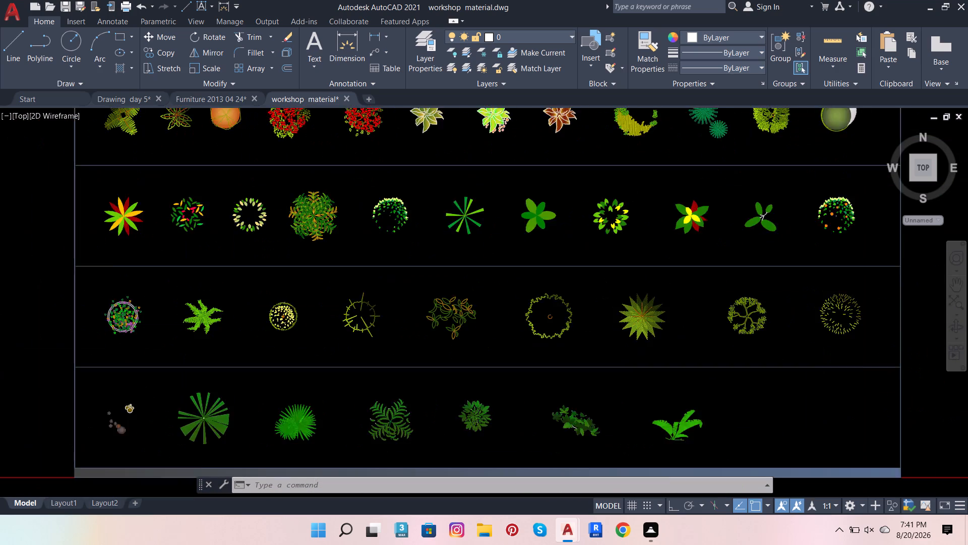
Copy the bright green palm-like plant from the fifth row of COLOR TREES IN PLAN VIEW.
scroll(407, 333, "up", 3)
scroll(438, 319, "down", 1)
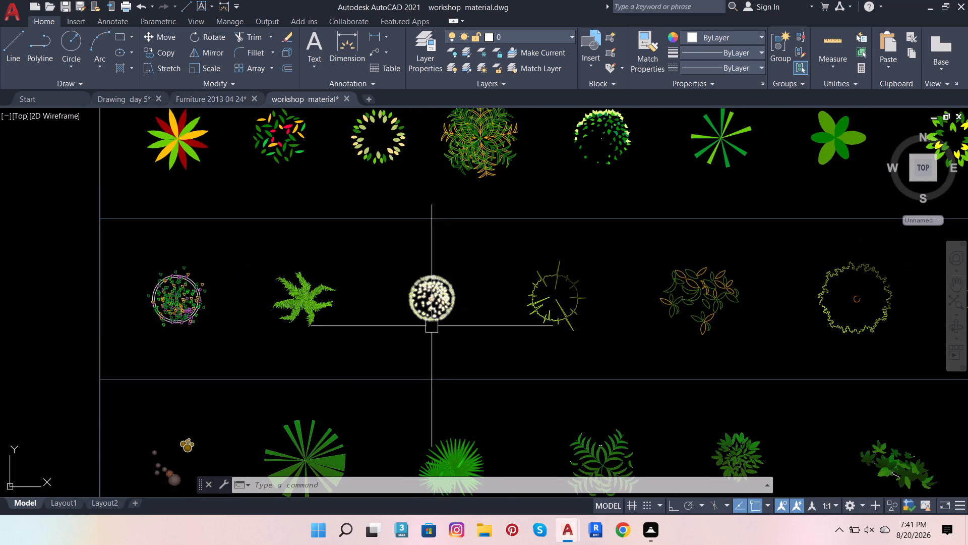
scroll(277, 303, "up", 2)
scroll(327, 293, "up", 1)
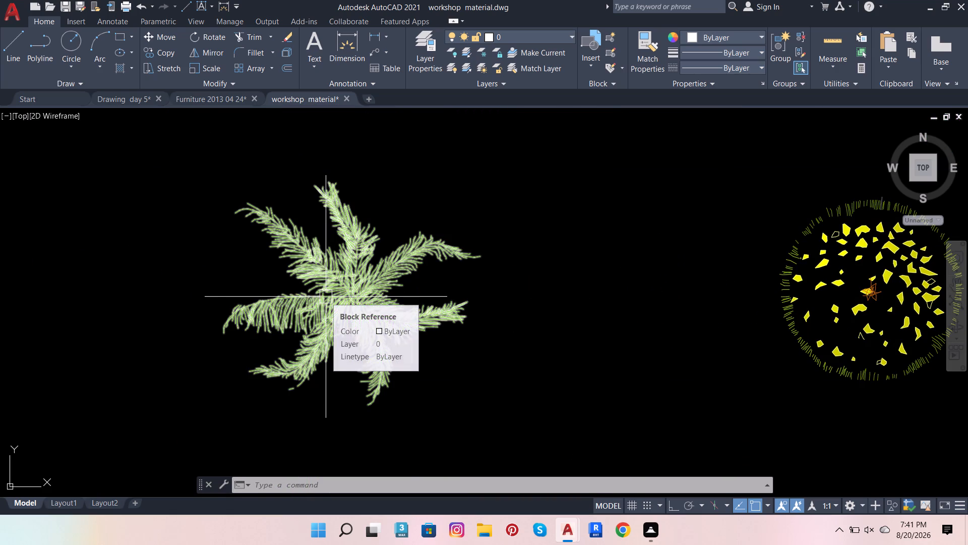
left_click(326, 298)
scroll(365, 394, "down", 3)
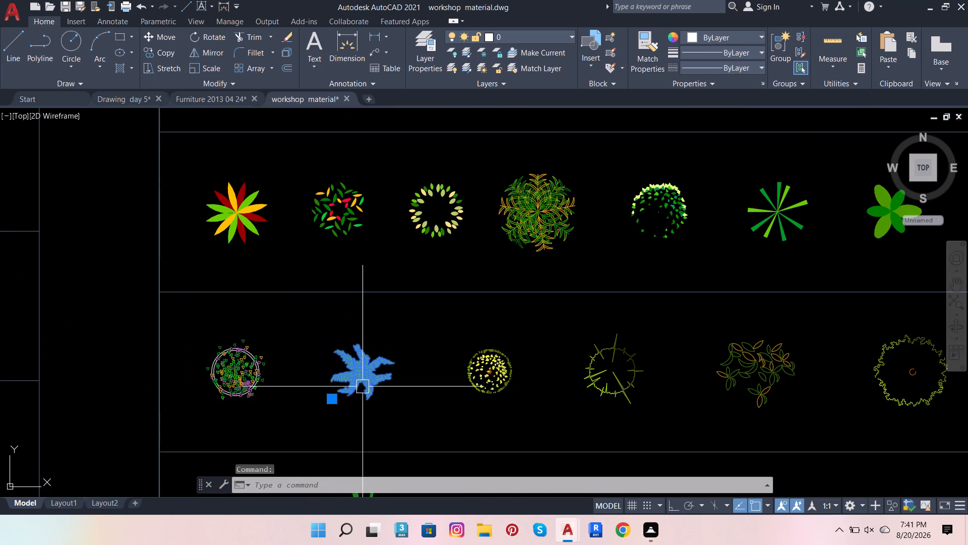
key("ctrl+c")
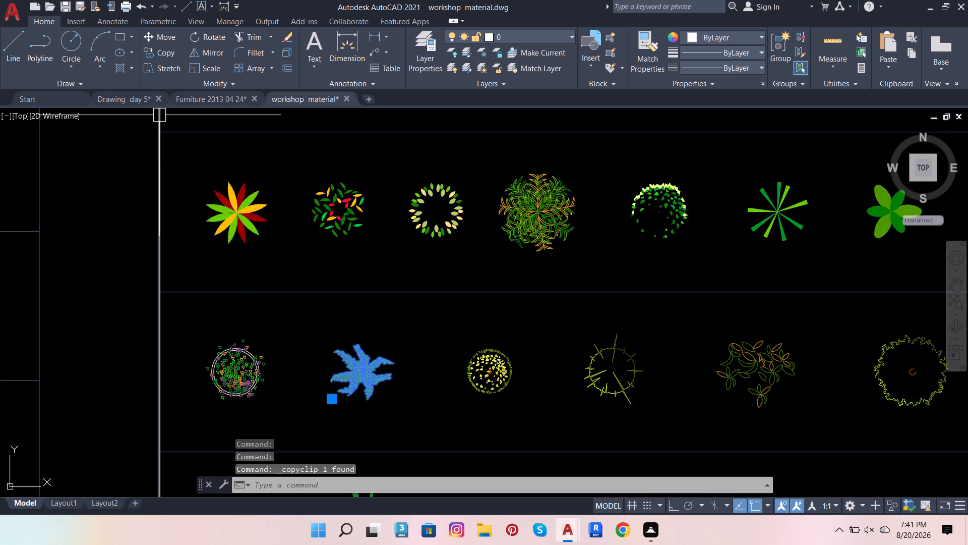
Switch to Drawing day 5 and paste the copied palm-like plant just east of the second floor plan.
left_click(148, 96)
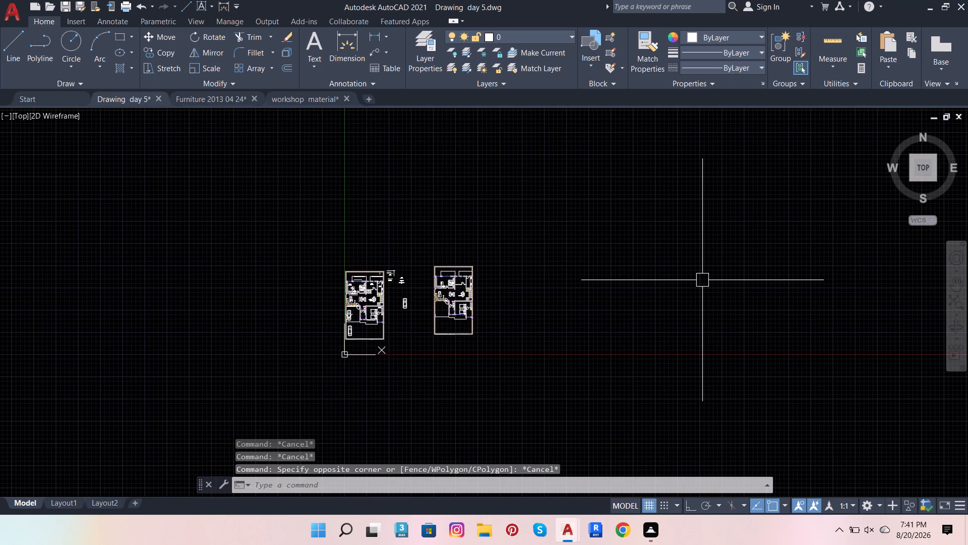
key("ctrl+v")
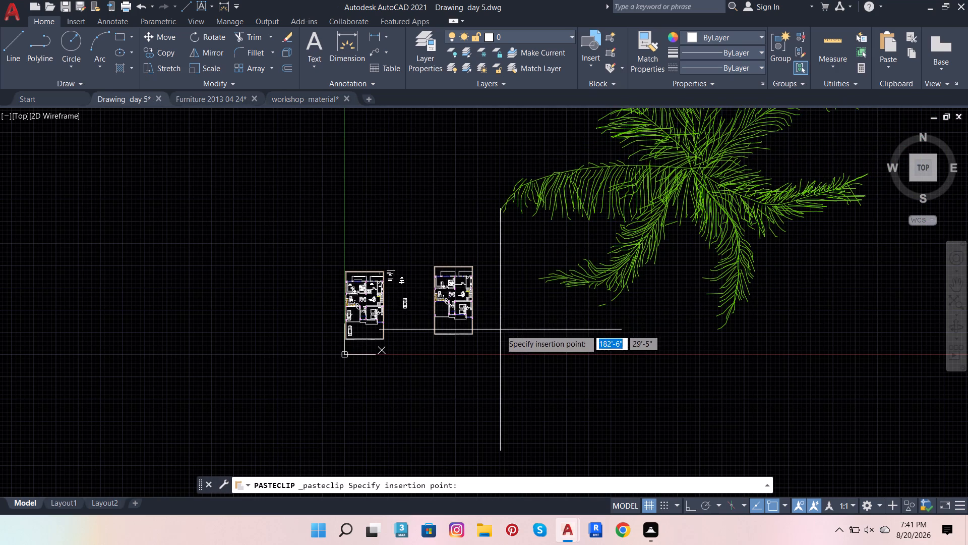
left_click(500, 330)
Scale the pasted green palm down freehand to a small fraction of its pasted size.
scroll(486, 346, "down", 1)
left_click(628, 211)
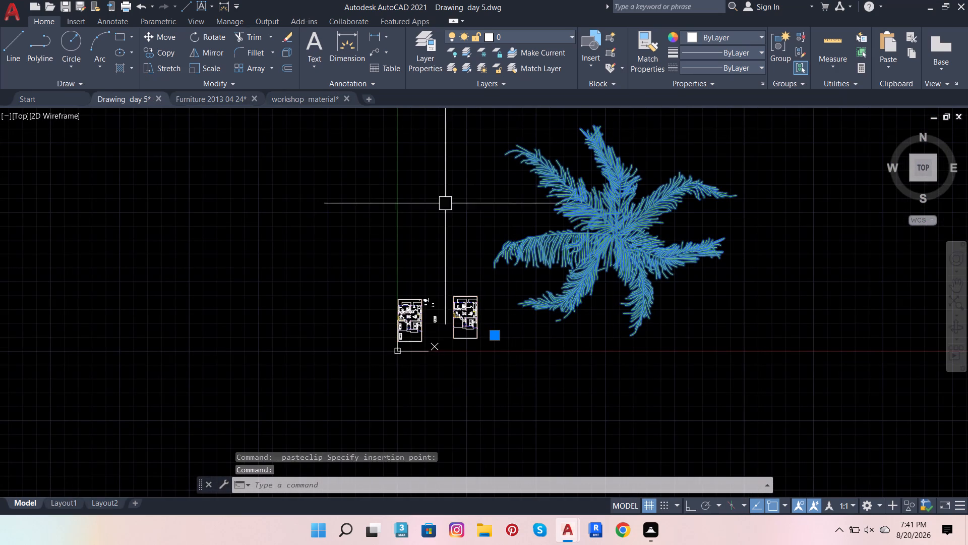
left_click(195, 68)
left_click(566, 260)
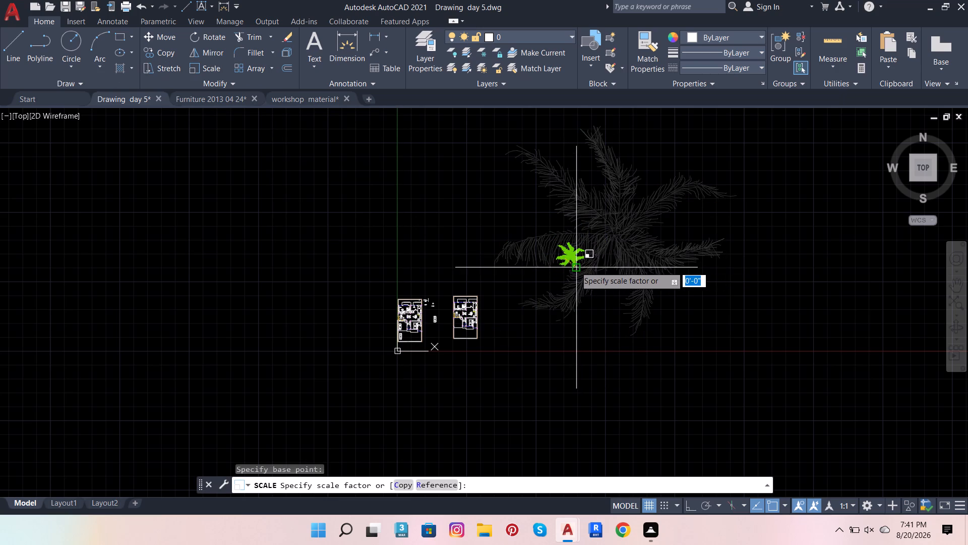
scroll(566, 256, "up", 1)
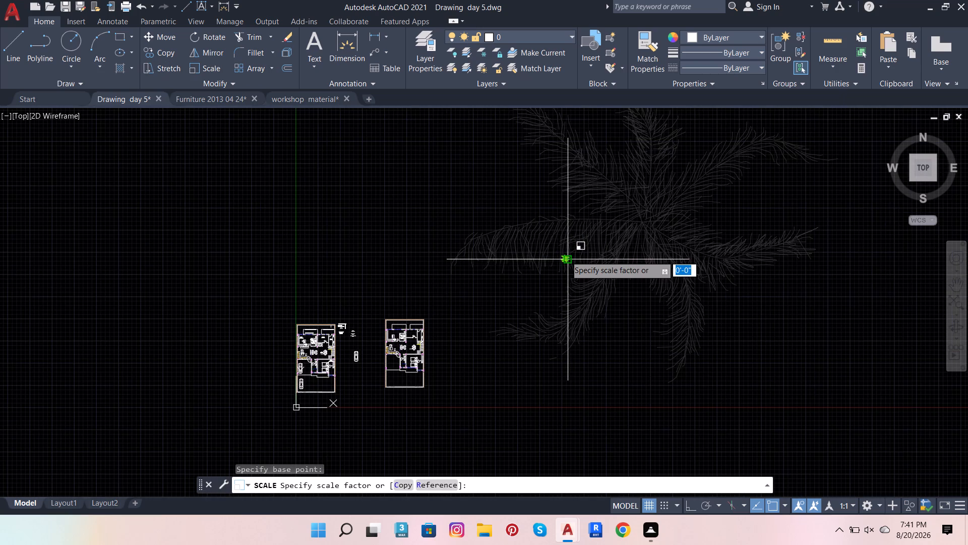
scroll(566, 256, "up", 2)
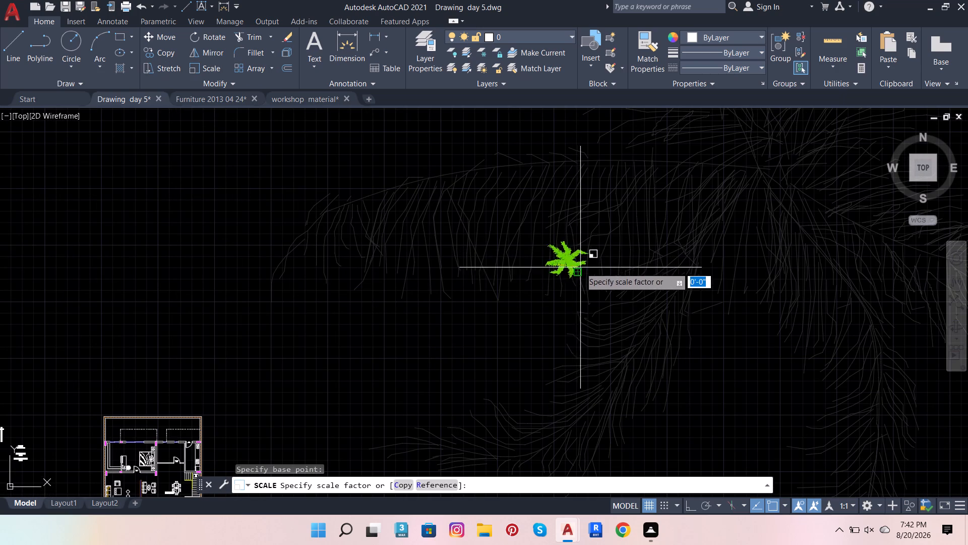
left_click(549, 265)
Move the reduced palm into the first plan's open front yard, east of the southern parked car and near the south boundary wall.
scroll(577, 259, "up", 2)
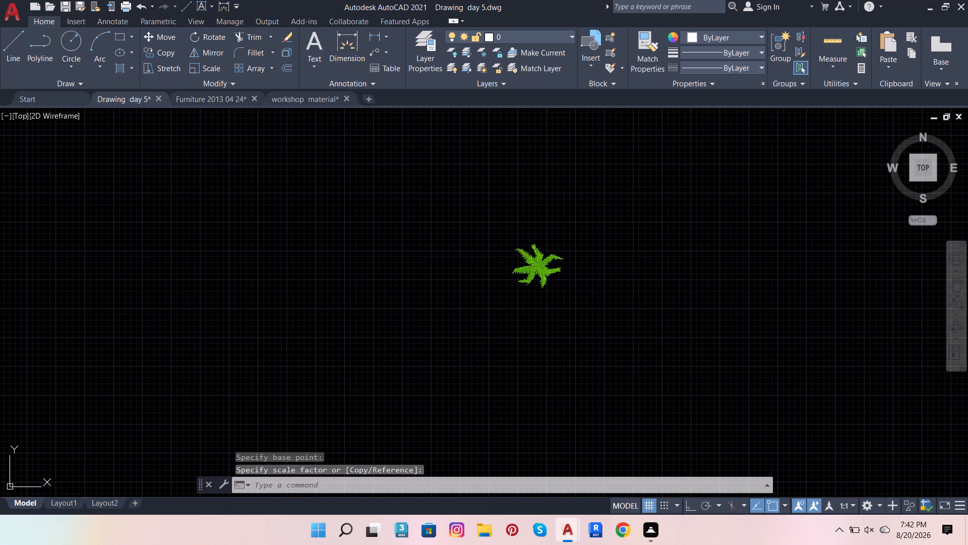
left_click(544, 263)
left_click(163, 36)
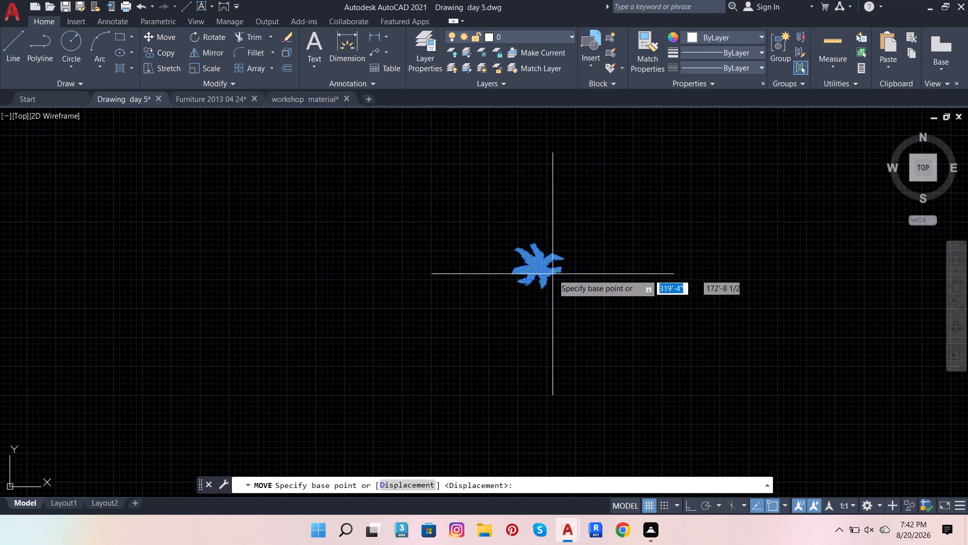
left_click_drag(543, 269, 549, 267)
scroll(752, 256, "down", 4)
scroll(760, 334, "down", 2)
scroll(485, 329, "up", 7)
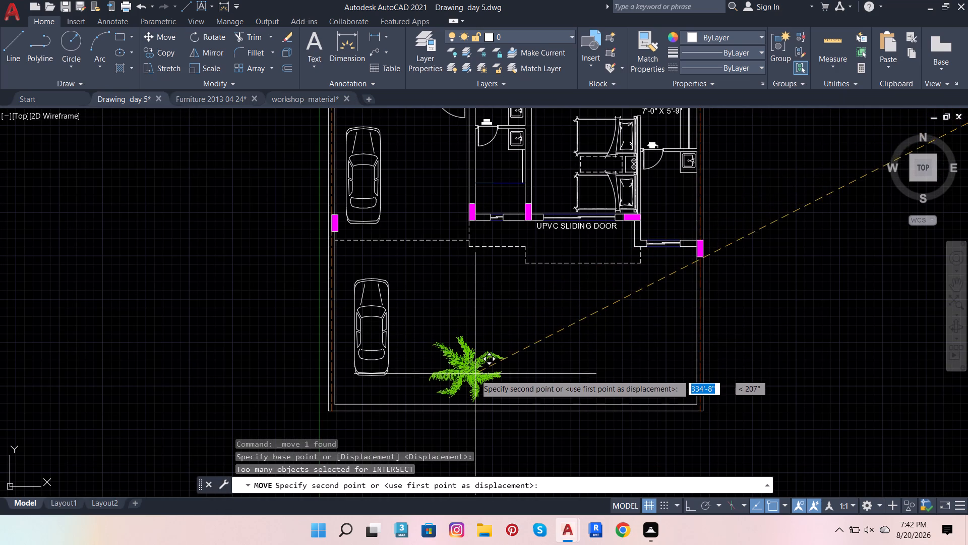
left_click(476, 376)
Scale the palm in the front yard down further freehand, to roughly a third of its size.
left_click(466, 376)
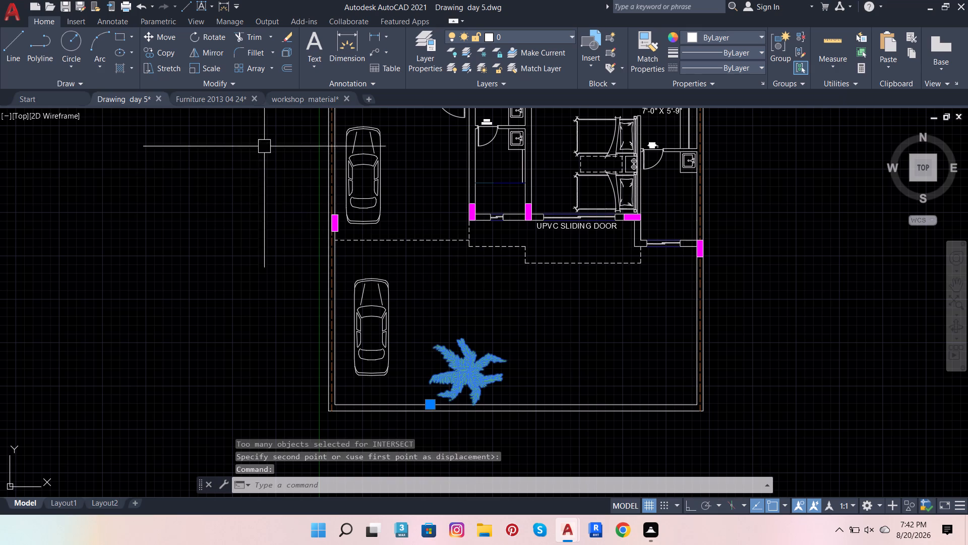
left_click(211, 69)
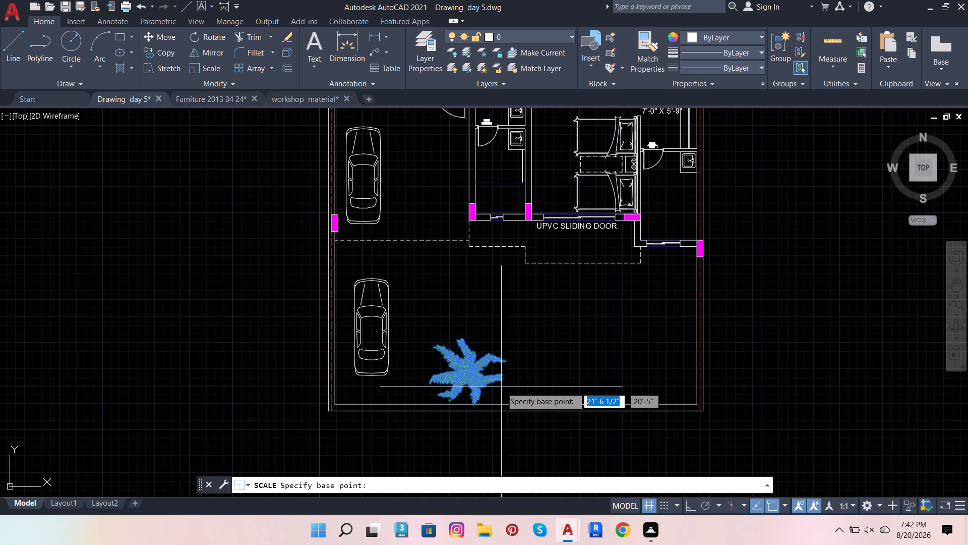
left_click(516, 376)
scroll(514, 374, "up", 2)
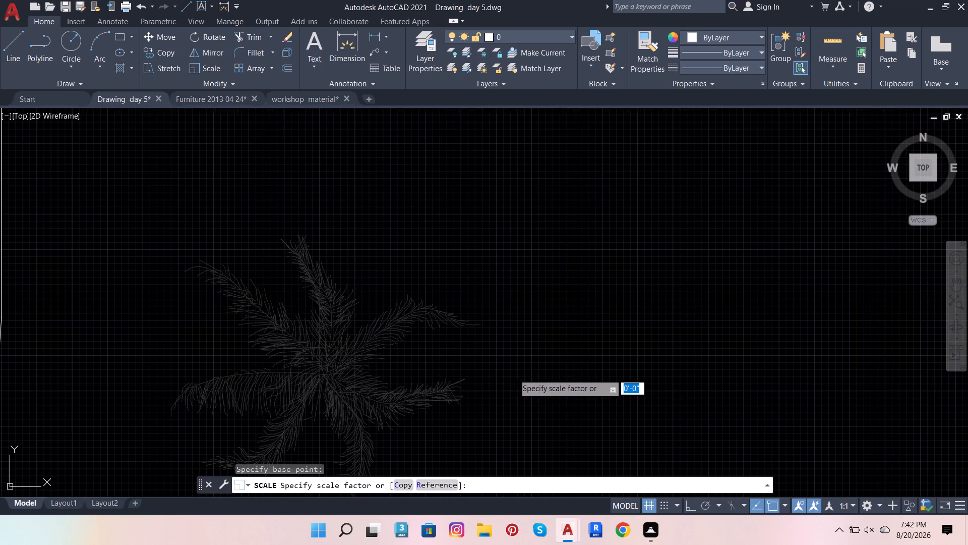
scroll(514, 374, "up", 1)
left_click(466, 386)
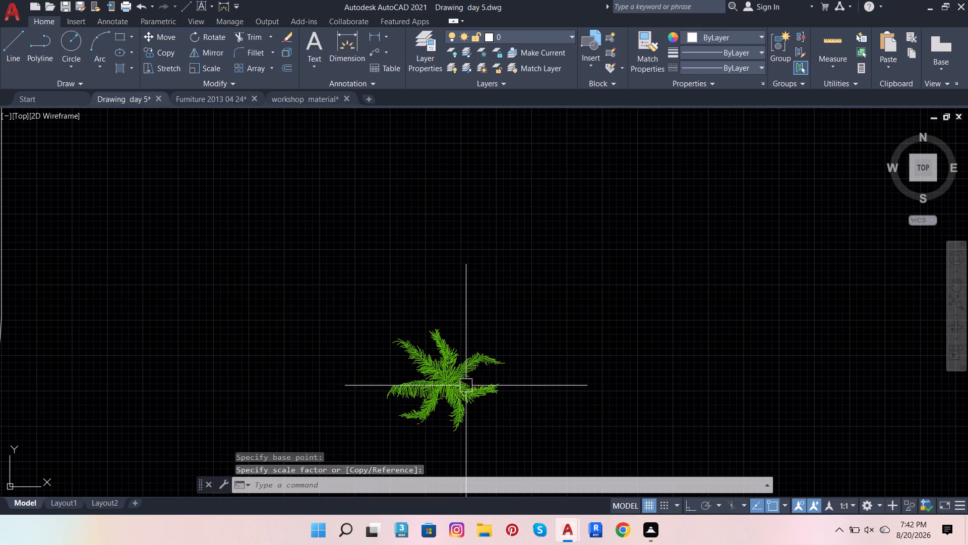
Move the small palm southwest about 6'-7" so it sits against the south boundary wall, closer to the parked car.
scroll(563, 345, "down", 3)
left_click(529, 350)
scroll(524, 365, "up", 2)
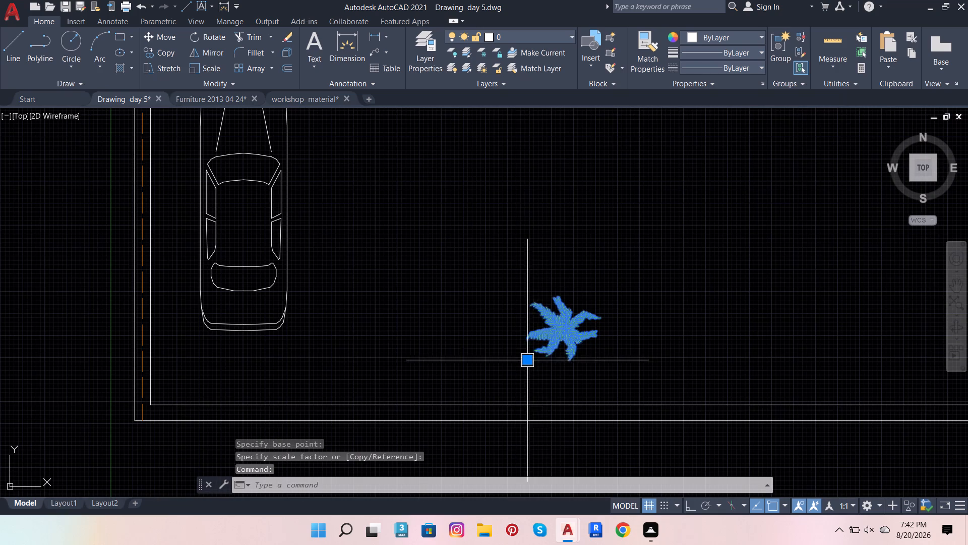
scroll(551, 349, "up", 1)
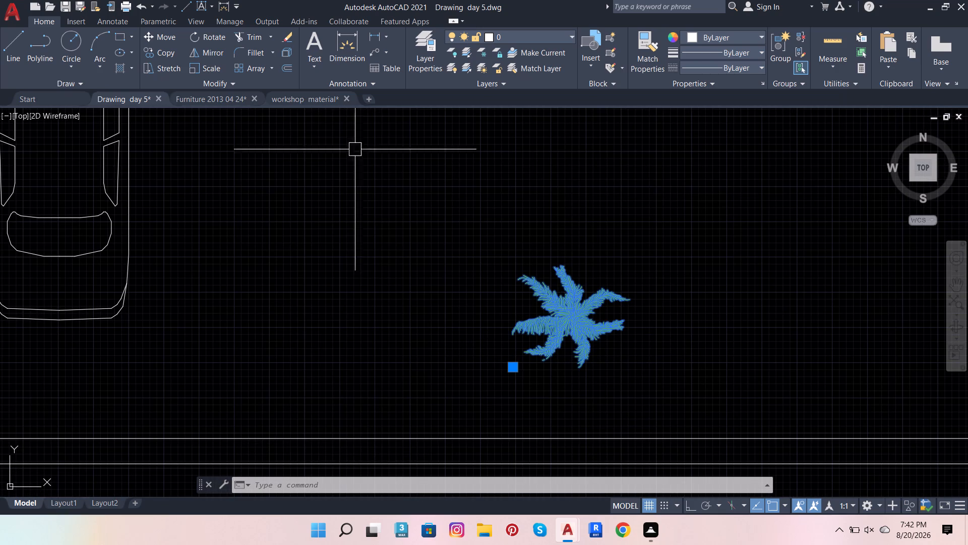
left_click(156, 39)
left_click(561, 341)
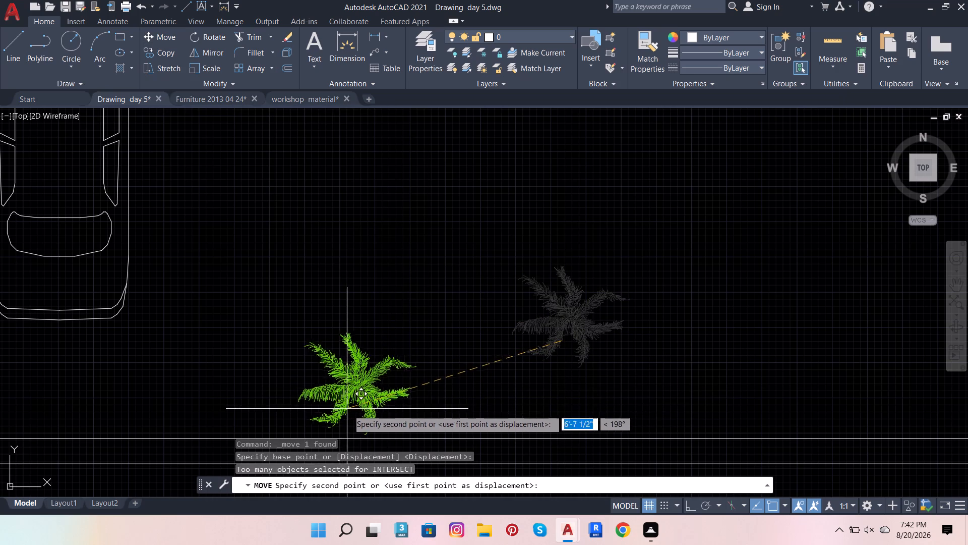
left_click(348, 410)
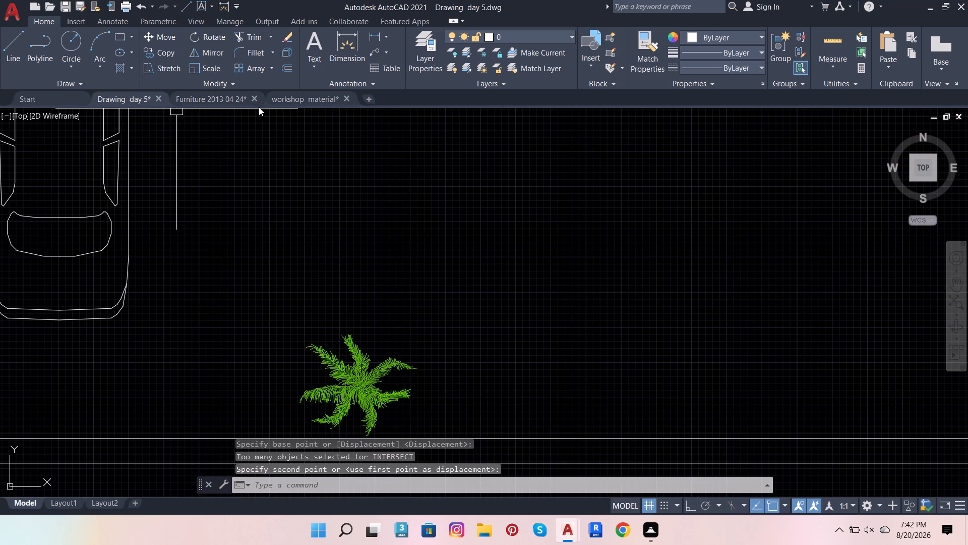
Return to the workshop material drawing and copy the purple-flowered tree from the top row of COLOR TREES IN PLAN VIEW.
left_click(299, 104)
scroll(473, 333, "down", 1)
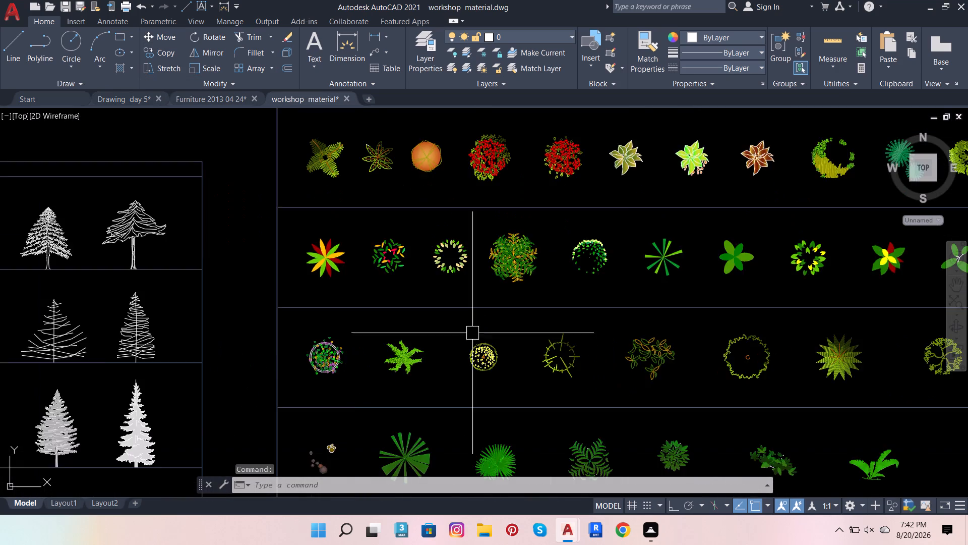
scroll(472, 334, "down", 1)
scroll(561, 209, "up", 3)
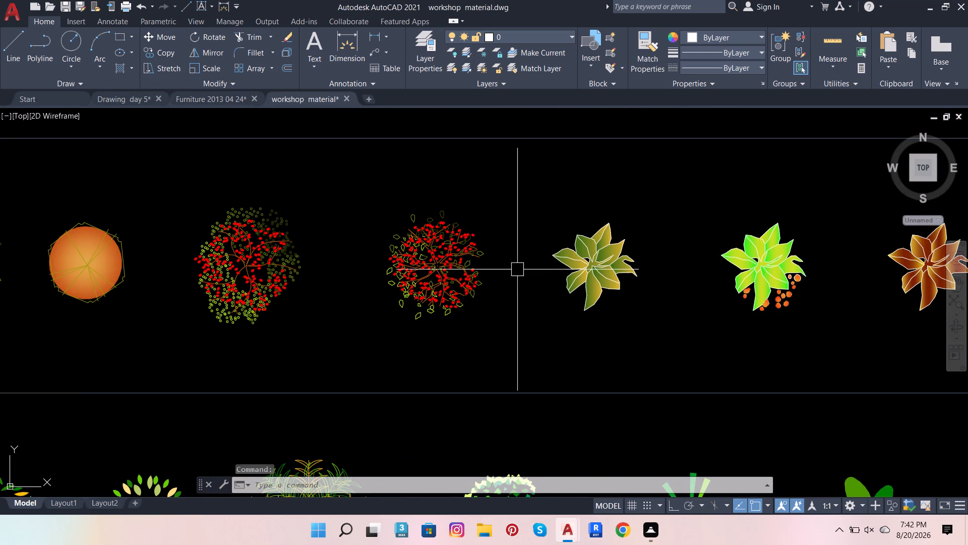
scroll(312, 323, "down", 2)
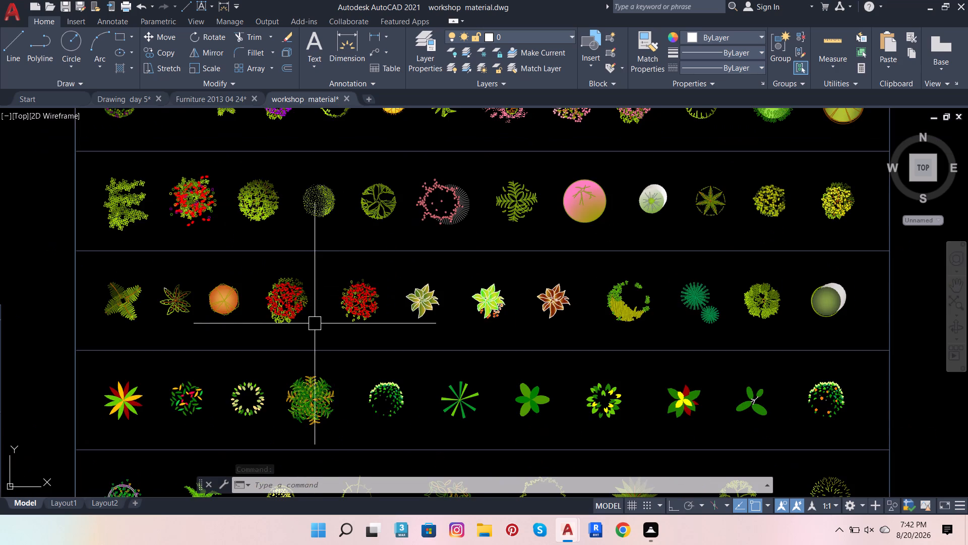
scroll(396, 326, "down", 1)
scroll(572, 186, "up", 1)
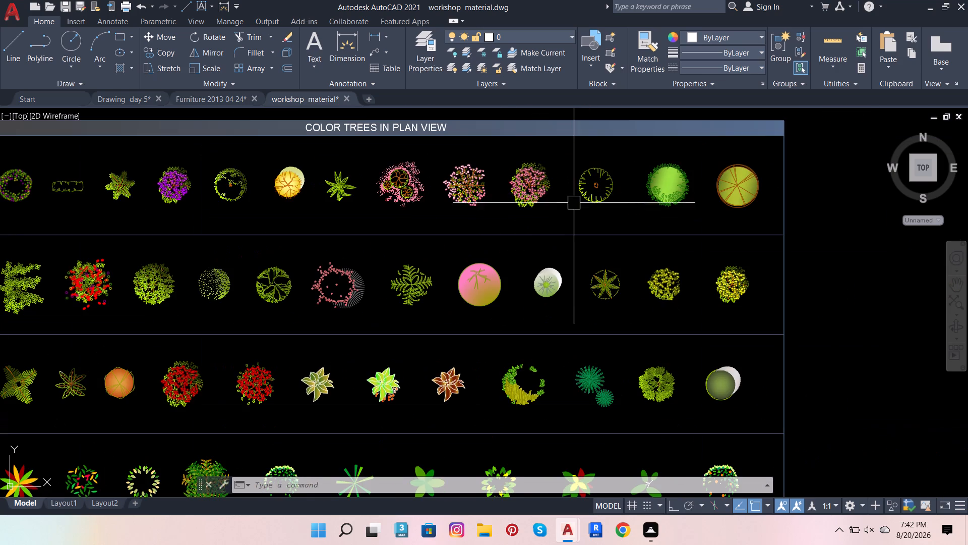
scroll(517, 192, "up", 2)
scroll(542, 195, "down", 2)
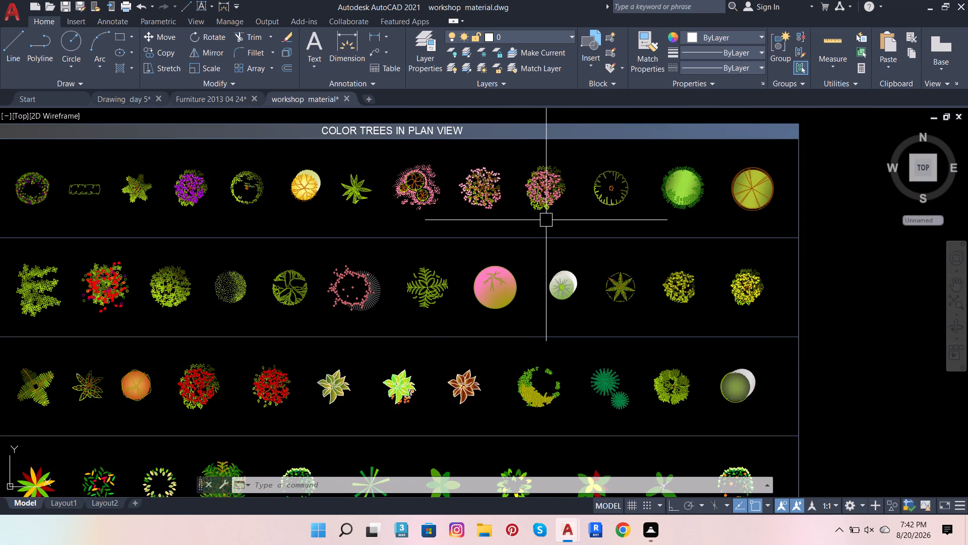
scroll(518, 231, "down", 1)
scroll(282, 211, "up", 2)
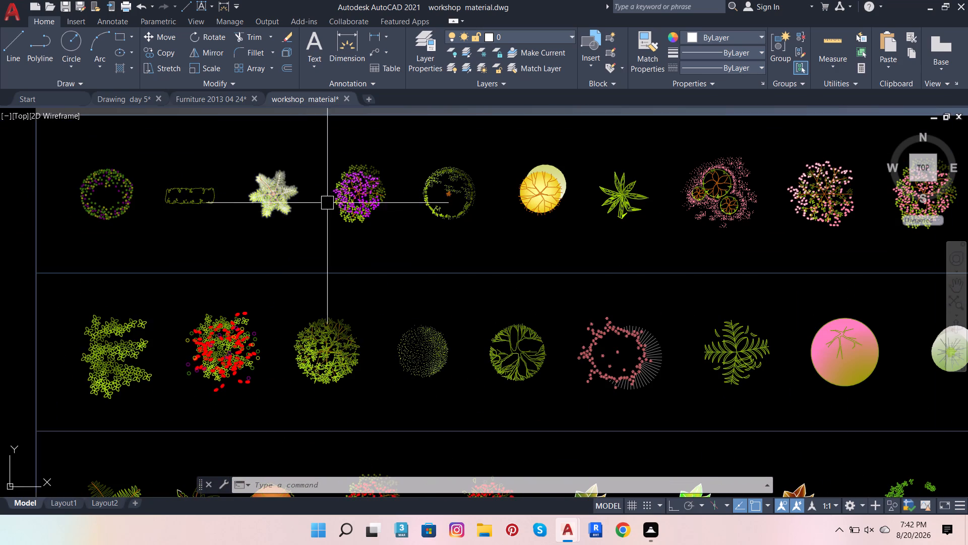
left_click(364, 201)
scroll(403, 226, "down", 3)
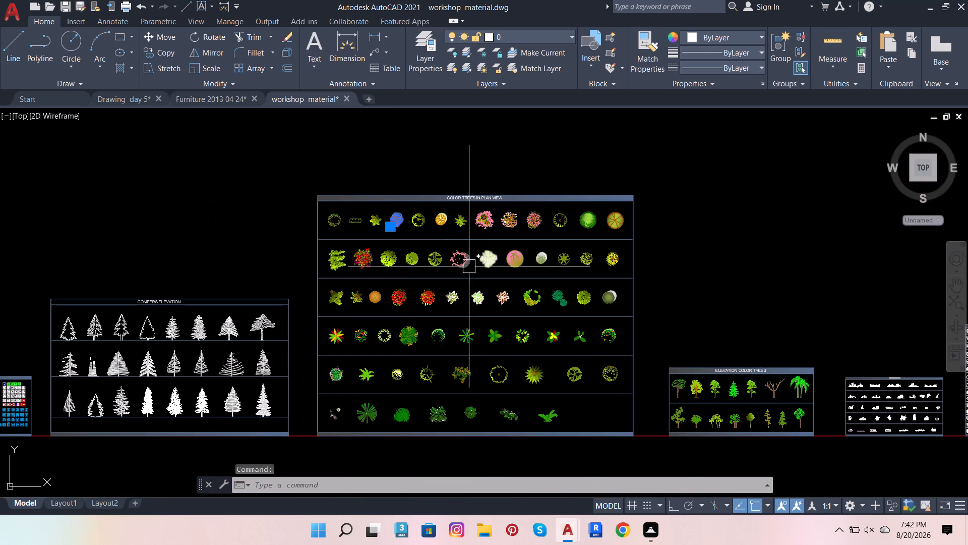
scroll(438, 304, "up", 2)
scroll(725, 326, "down", 2)
scroll(642, 264, "up", 1)
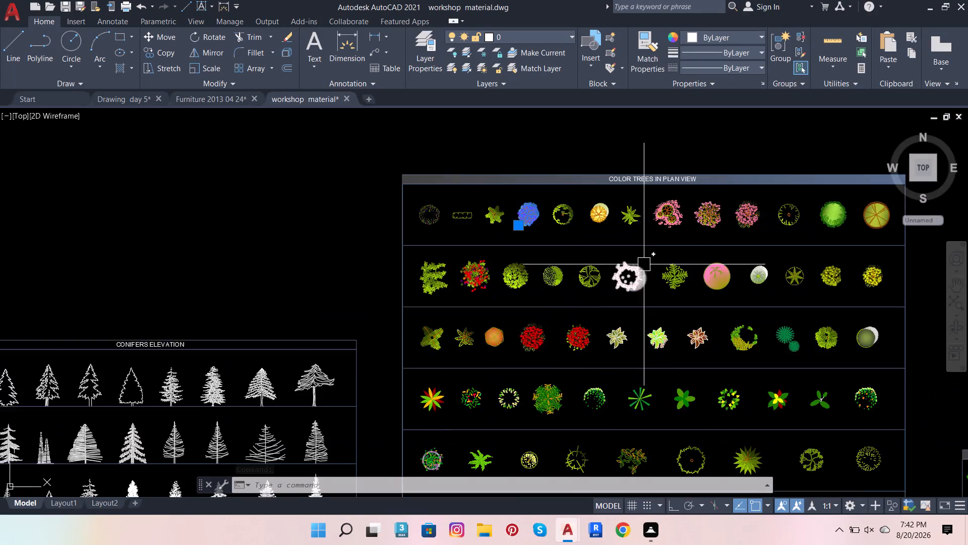
scroll(644, 265, "up", 1)
key("ctrl+c")
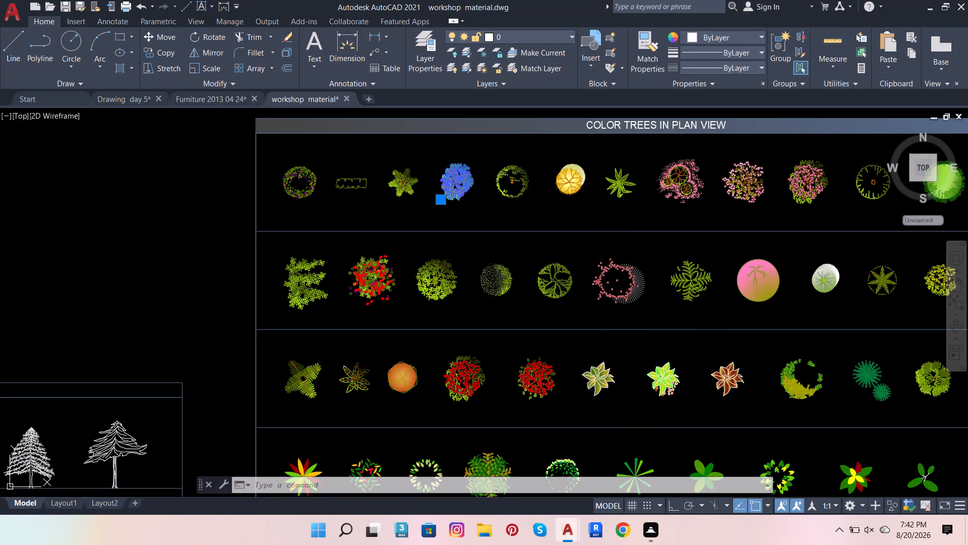
Switch to Drawing day 5 and paste the purple-flowered tree in the empty area east of the second floor plan.
left_click(135, 104)
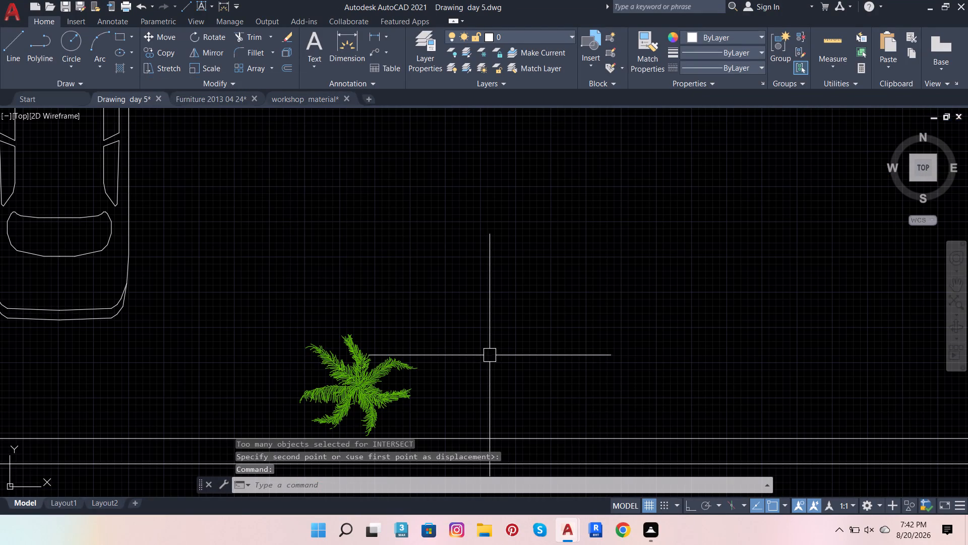
key("ctrl+v")
scroll(438, 339, "down", 3)
scroll(453, 383, "down", 3)
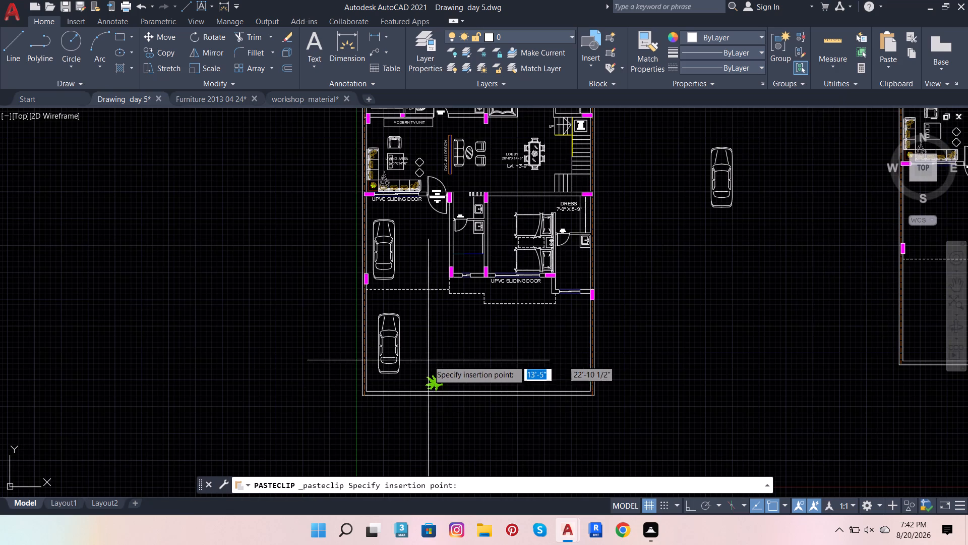
scroll(317, 411, "down", 3)
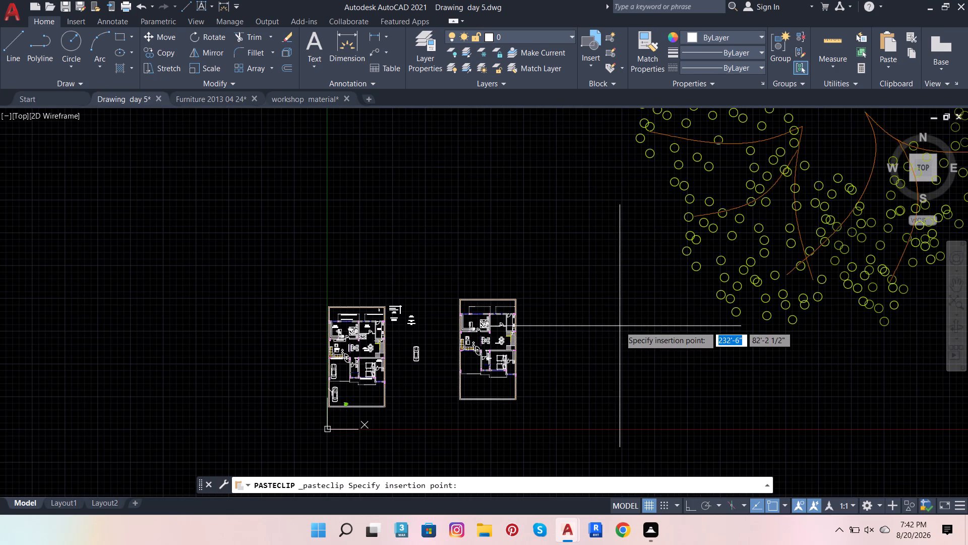
left_click(620, 326)
Place the pasted purple-flowered tree in the empty area northeast of the second floor plan.
scroll(544, 405, "down", 2)
left_click(618, 321)
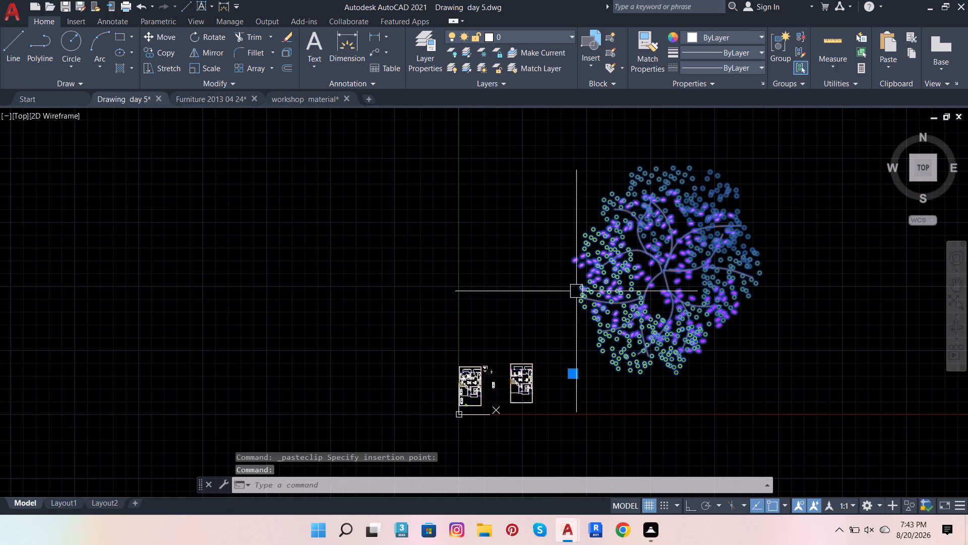
Scale the purple-flowered tree down freehand to roughly one-twentieth of its size.
left_click(205, 70)
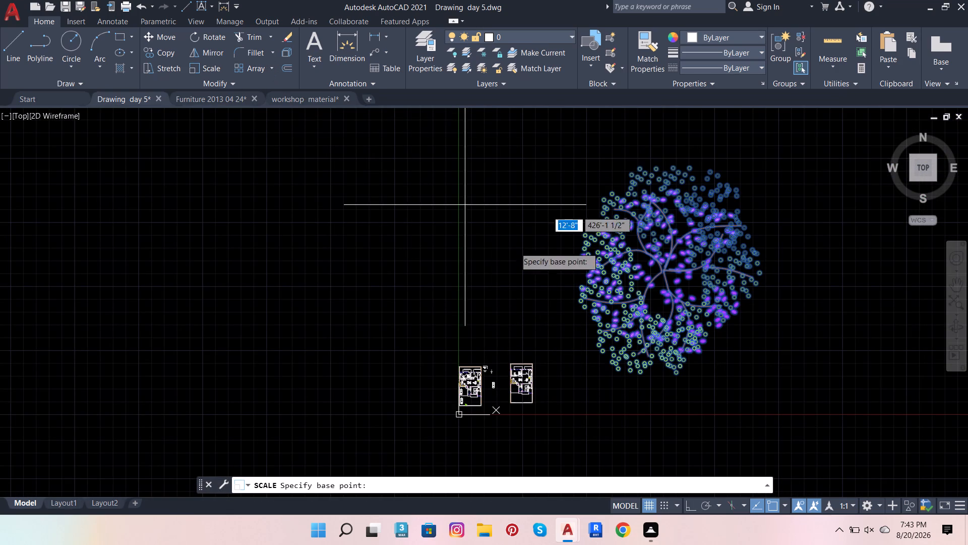
left_click(560, 272)
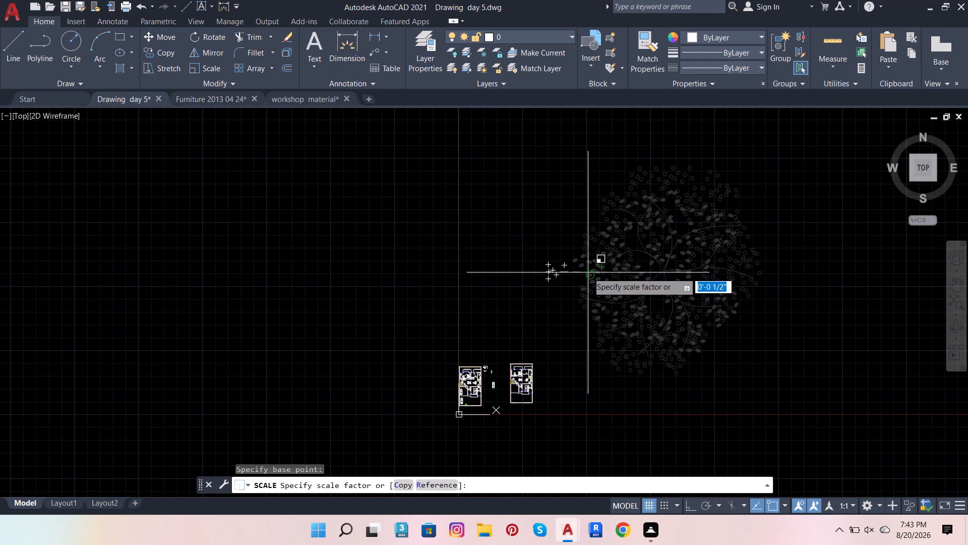
scroll(564, 263, "up", 3)
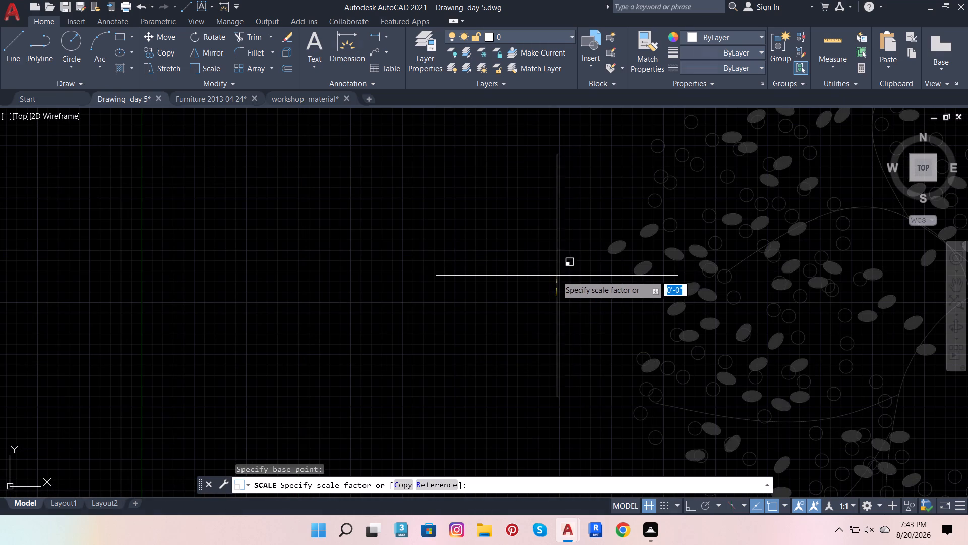
left_click(556, 277)
scroll(575, 295, "up", 2)
Move the purple-flowered tree about 325' southwest into the first plan's front yard, beside the parked car and north of the small palm.
left_click(575, 296)
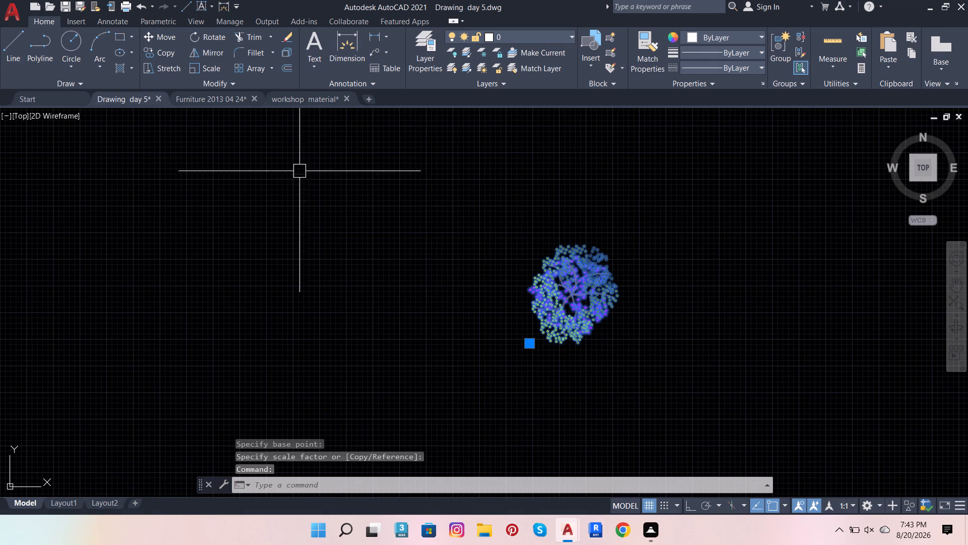
left_click(148, 40)
left_click(563, 304)
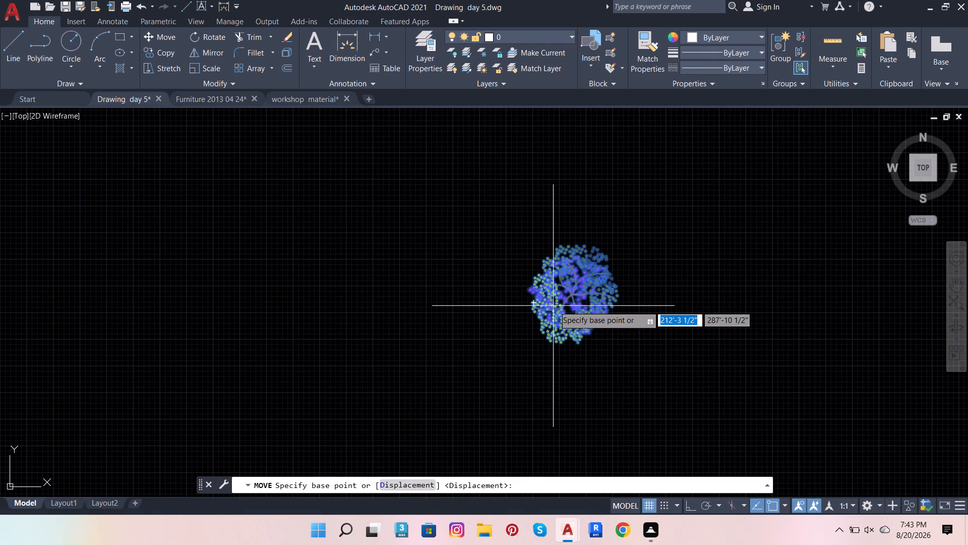
scroll(701, 261, "down", 7)
scroll(602, 417, "up", 4)
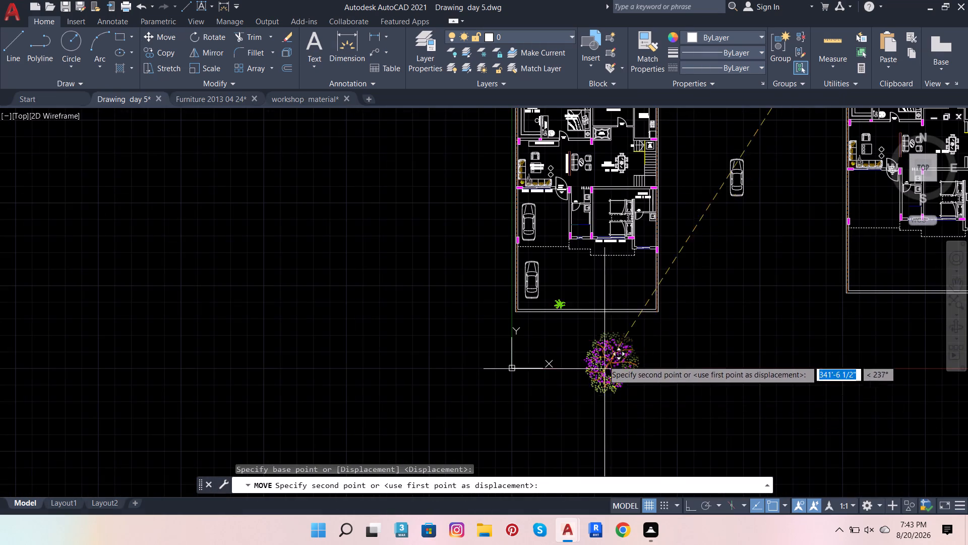
scroll(577, 300, "up", 3)
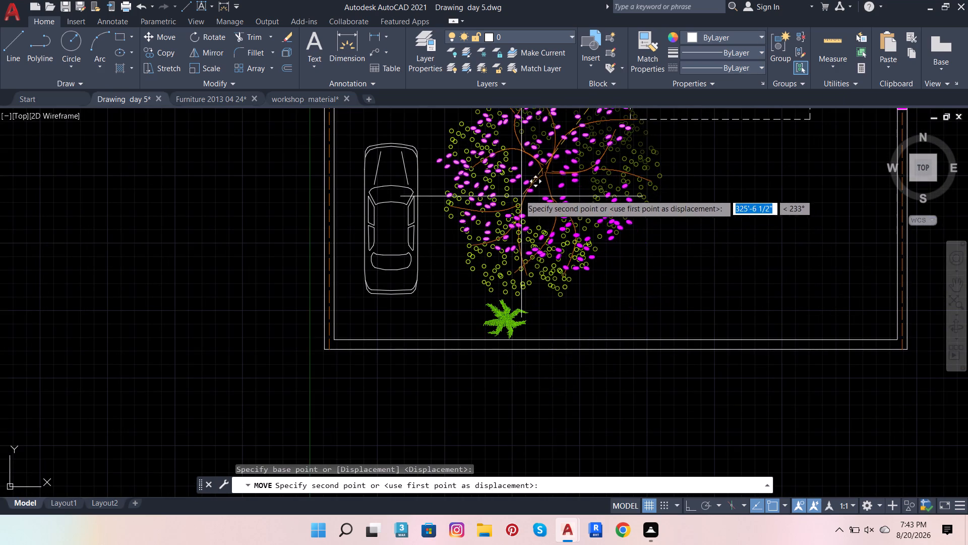
left_click(519, 194)
key("Escape")
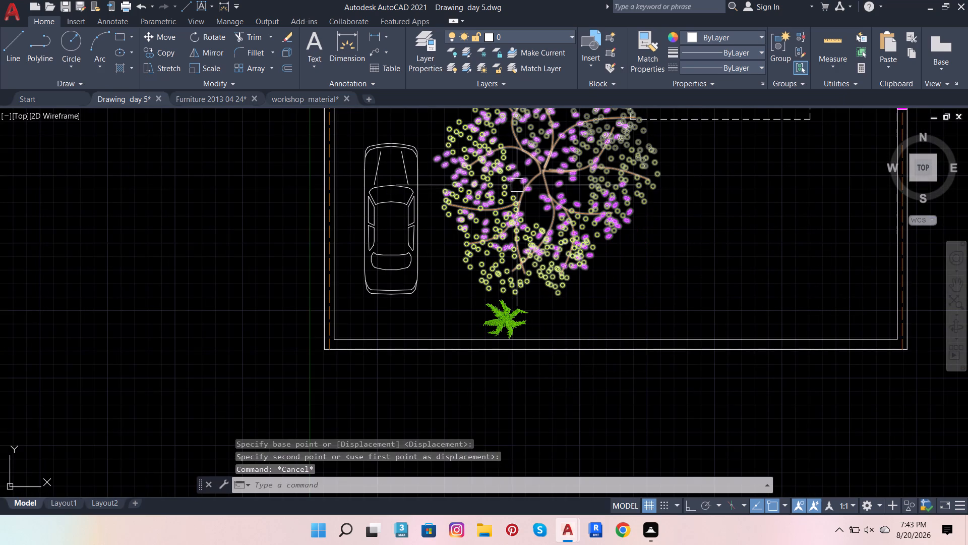
Scale the purple-flowered tree in the front yard down again freehand, to roughly one-twentieth of its size.
left_click(521, 224)
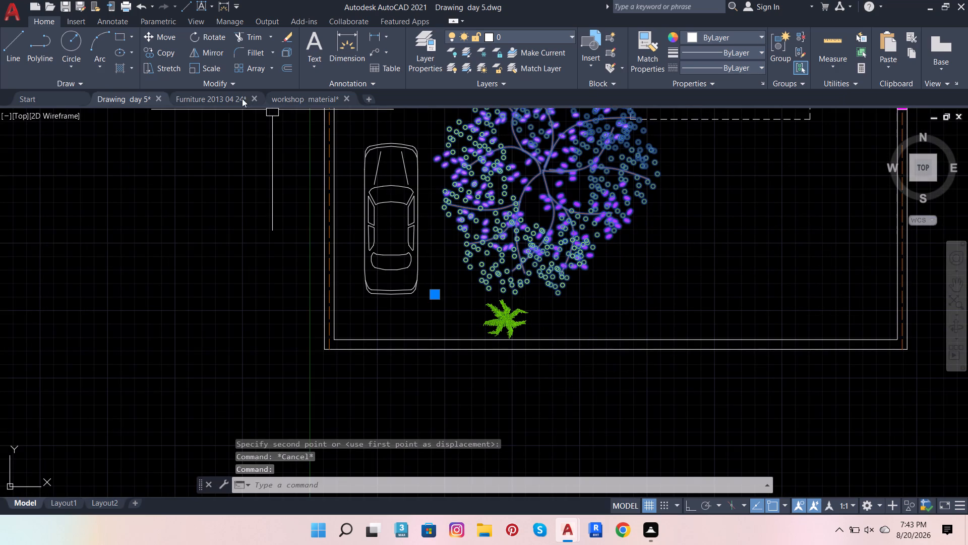
left_click(209, 68)
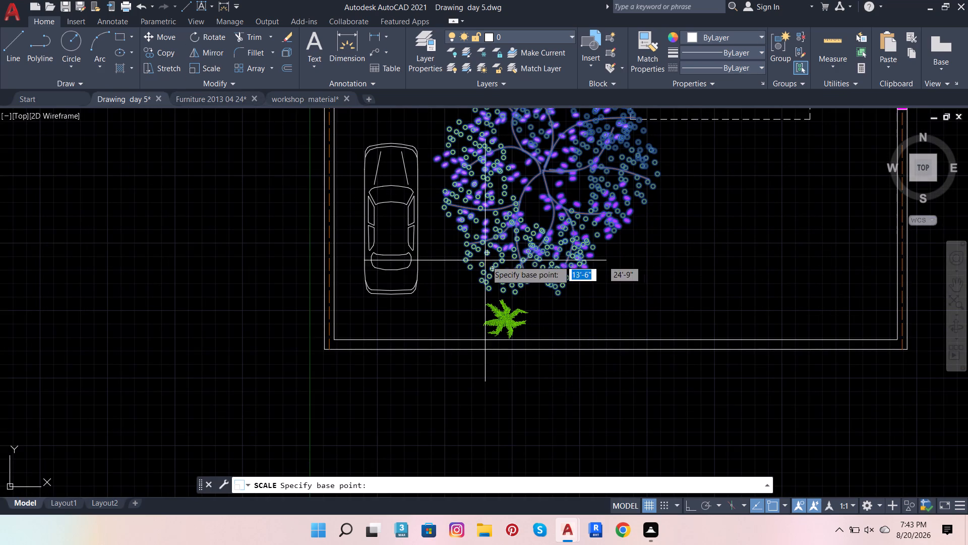
left_click(497, 255)
scroll(502, 260, "up", 1)
scroll(499, 267, "down", 1)
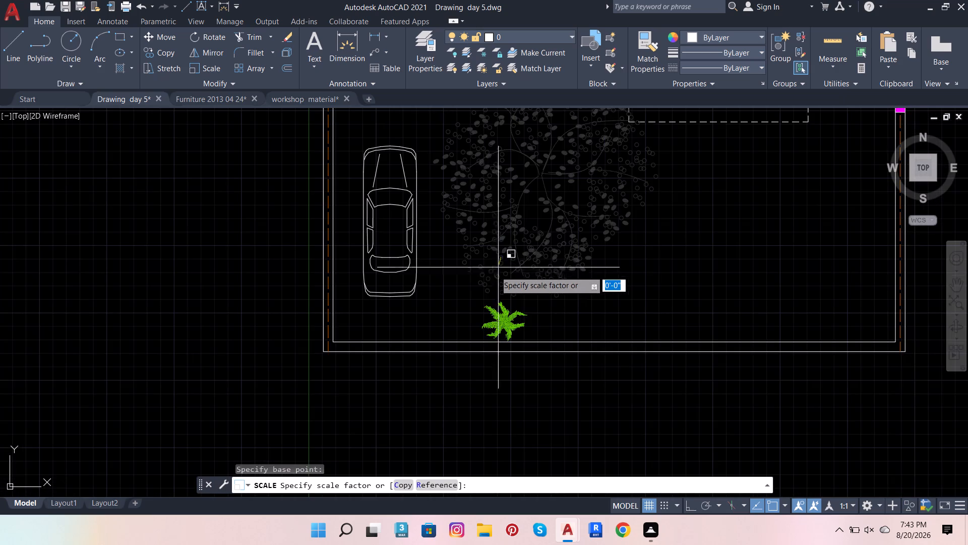
scroll(480, 281, "up", 2)
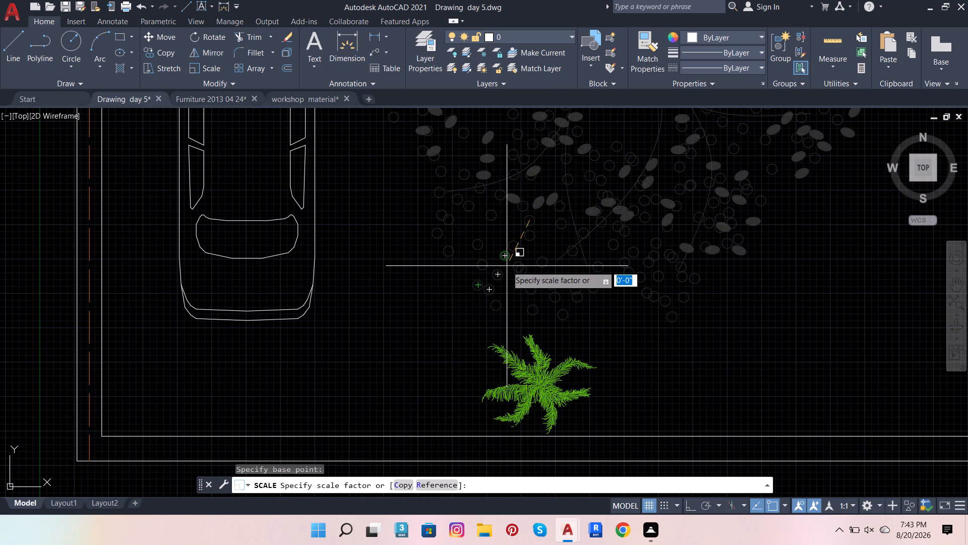
left_click(531, 244)
left_click(541, 214)
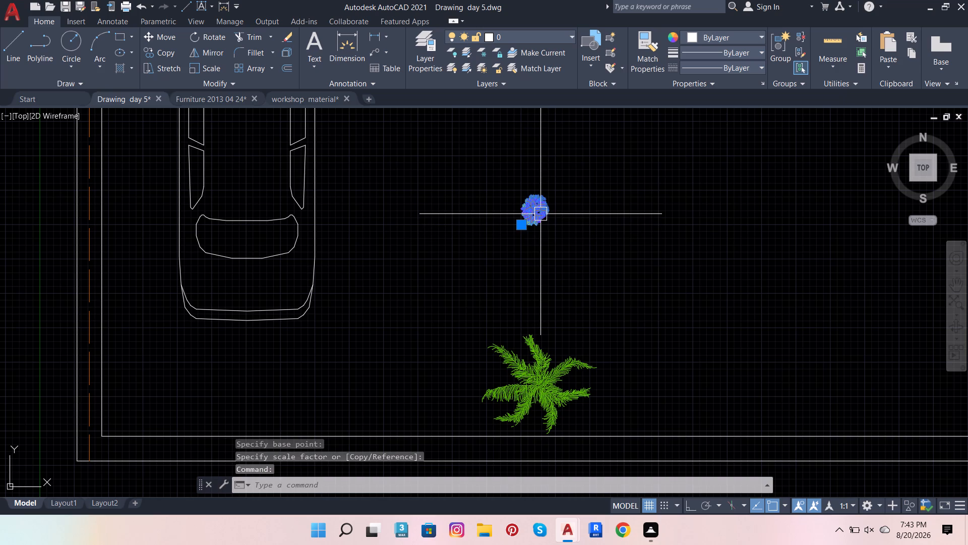
key("Escape")
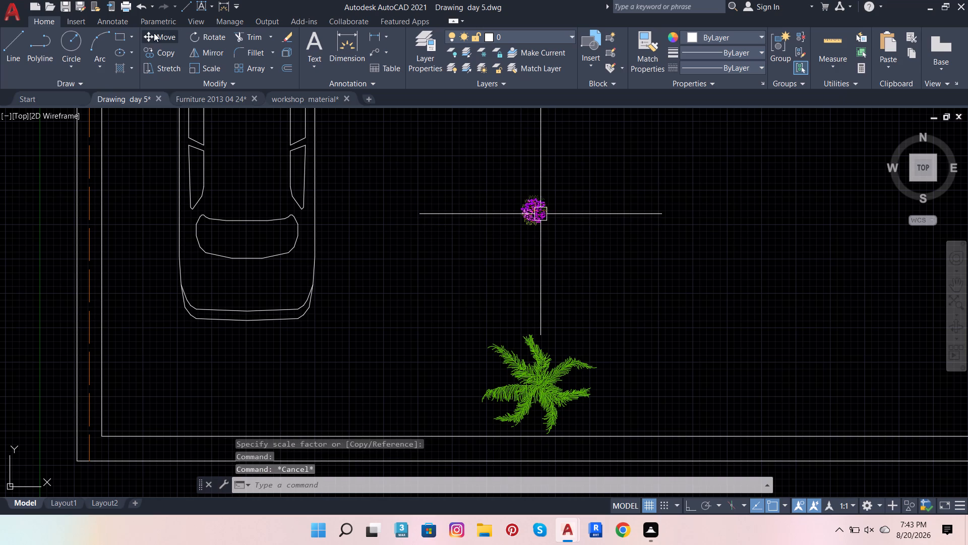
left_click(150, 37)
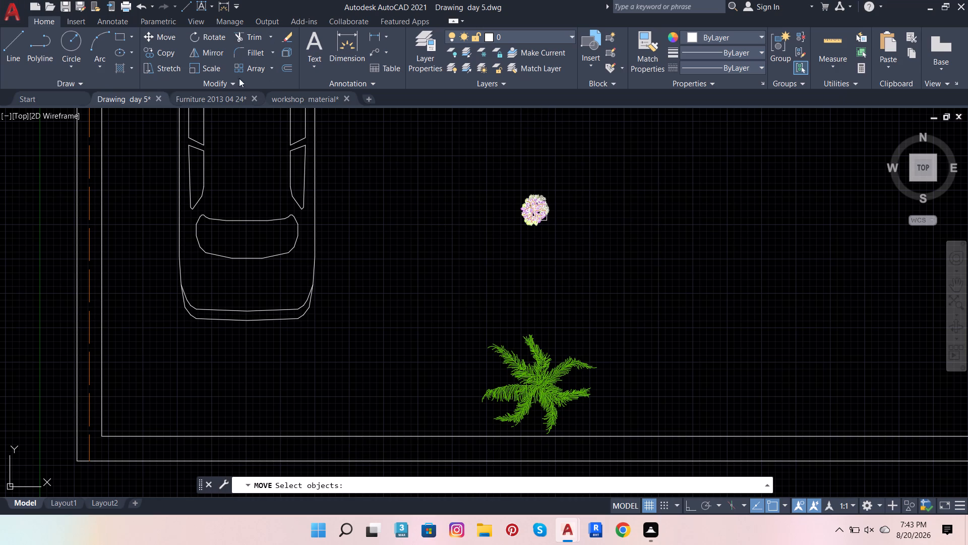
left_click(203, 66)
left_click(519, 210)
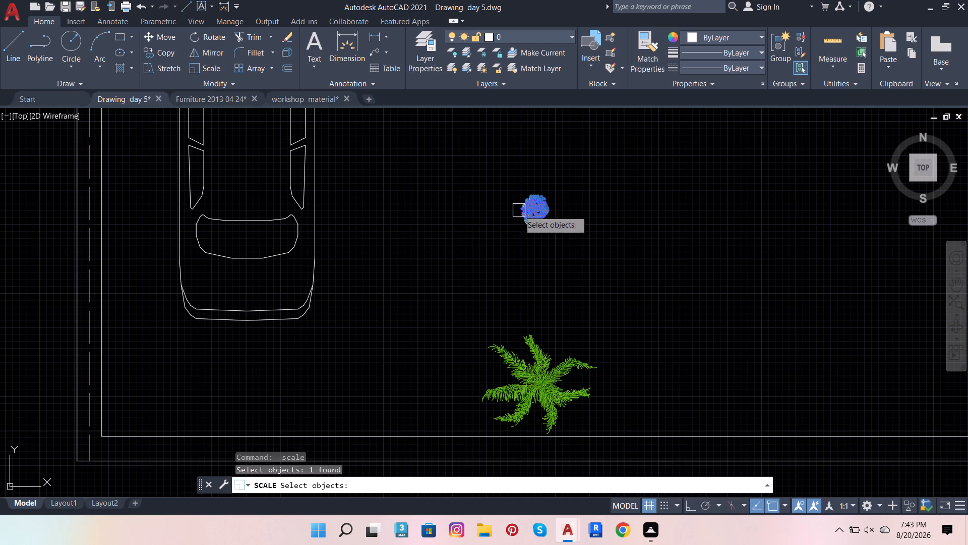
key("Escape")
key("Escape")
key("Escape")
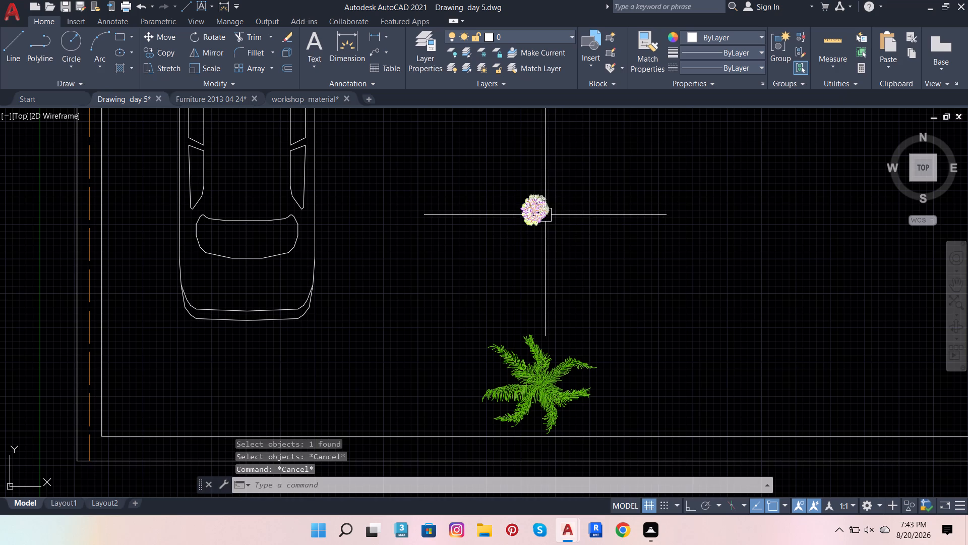
Scale the tiny purple-flowered tree up freehand by a factor of about 2.
left_click(544, 214)
left_click(210, 69)
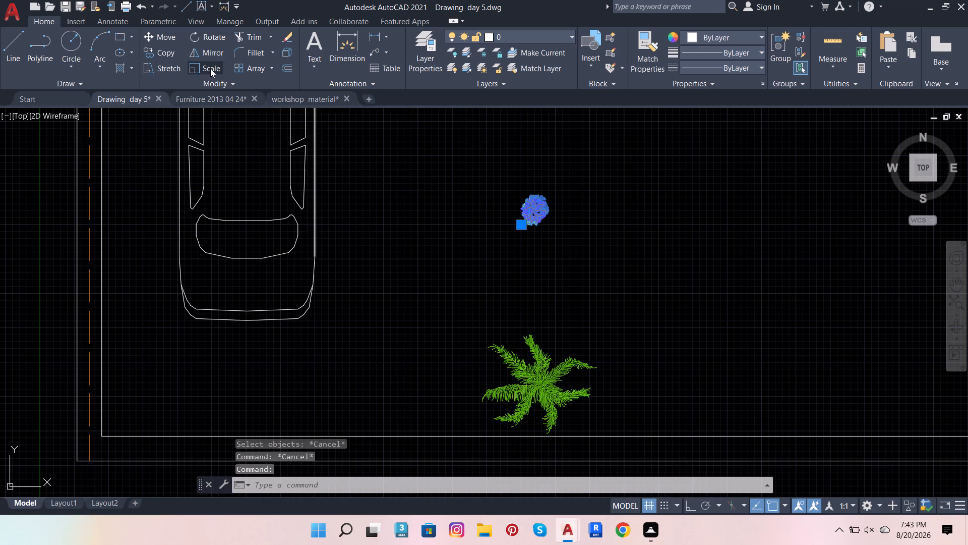
left_click(550, 209)
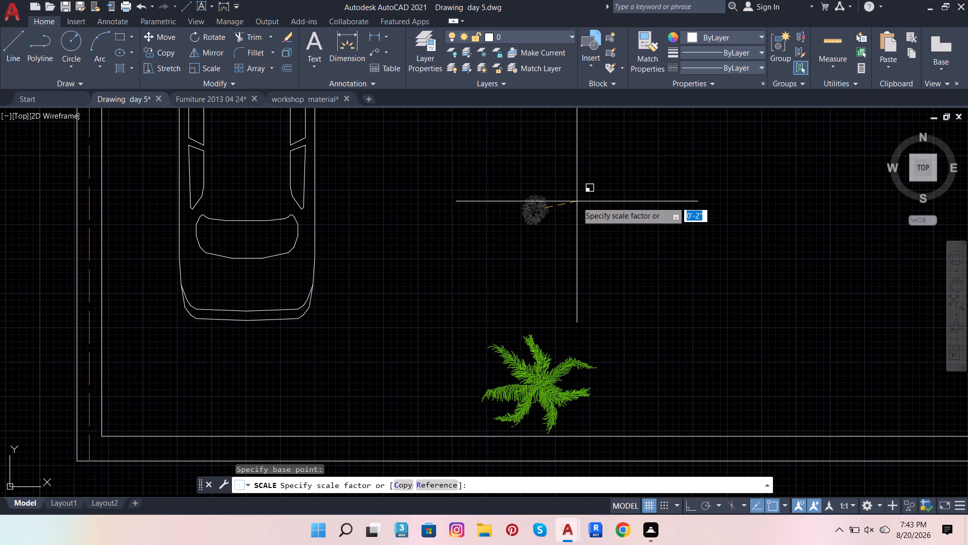
left_click(577, 201)
Move the purple-flowered tree about 2' south so it sits just north of the small palm.
left_click(544, 220)
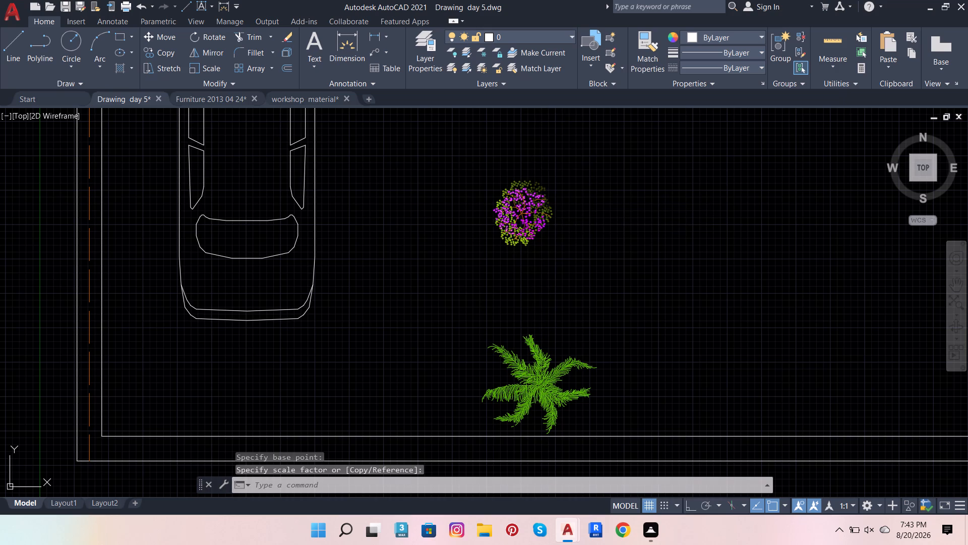
left_click(166, 38)
left_click(500, 195)
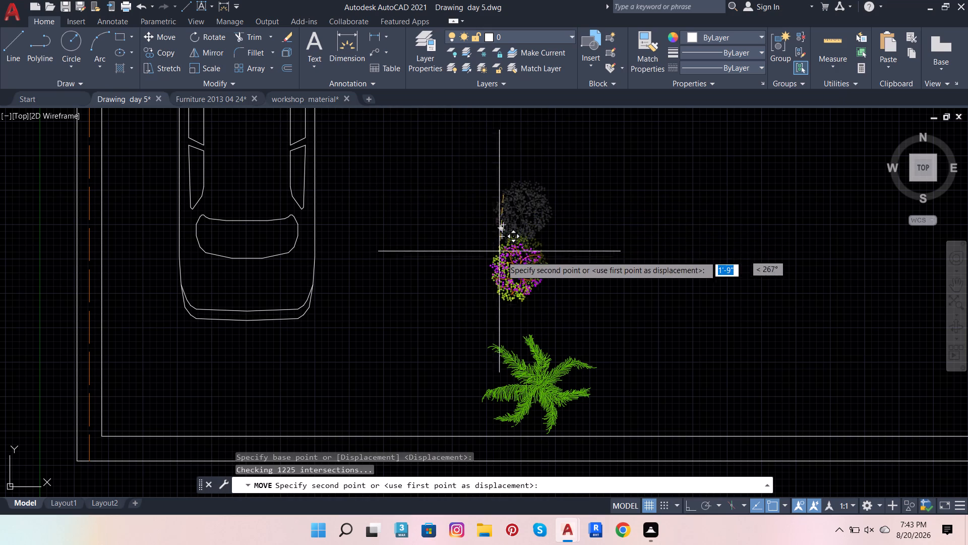
left_click(508, 266)
key("Escape")
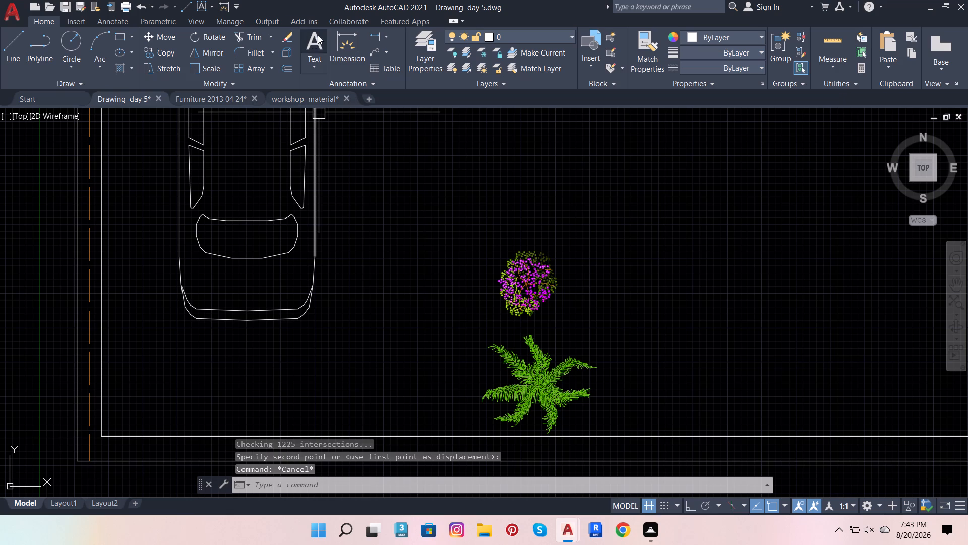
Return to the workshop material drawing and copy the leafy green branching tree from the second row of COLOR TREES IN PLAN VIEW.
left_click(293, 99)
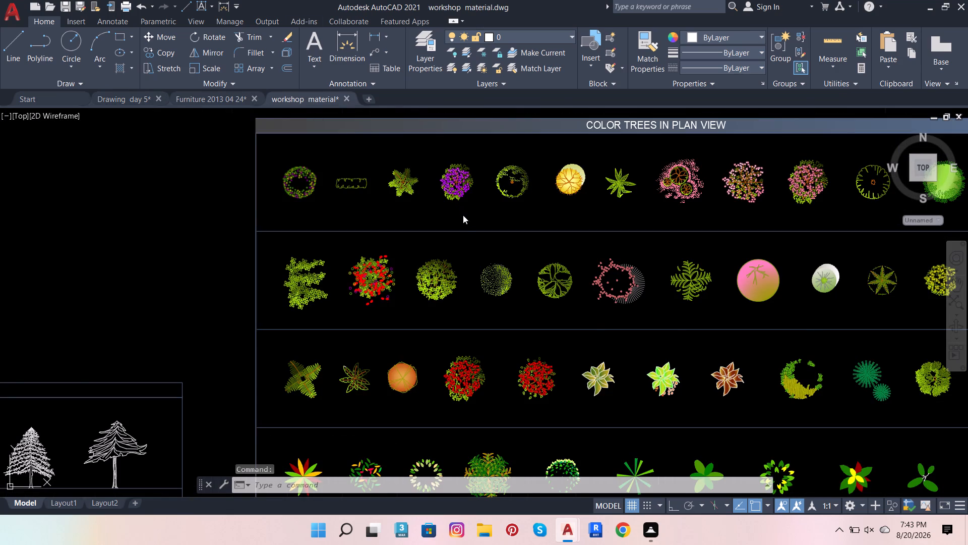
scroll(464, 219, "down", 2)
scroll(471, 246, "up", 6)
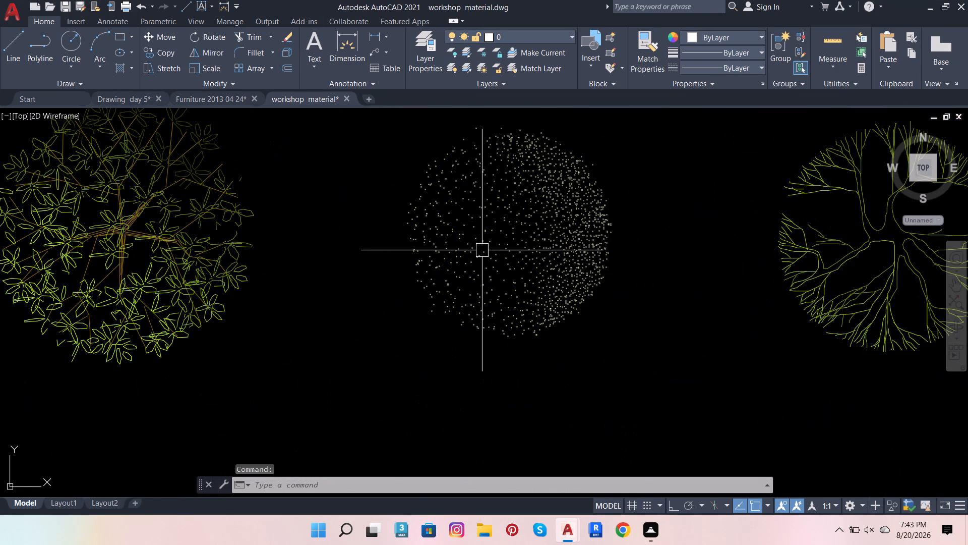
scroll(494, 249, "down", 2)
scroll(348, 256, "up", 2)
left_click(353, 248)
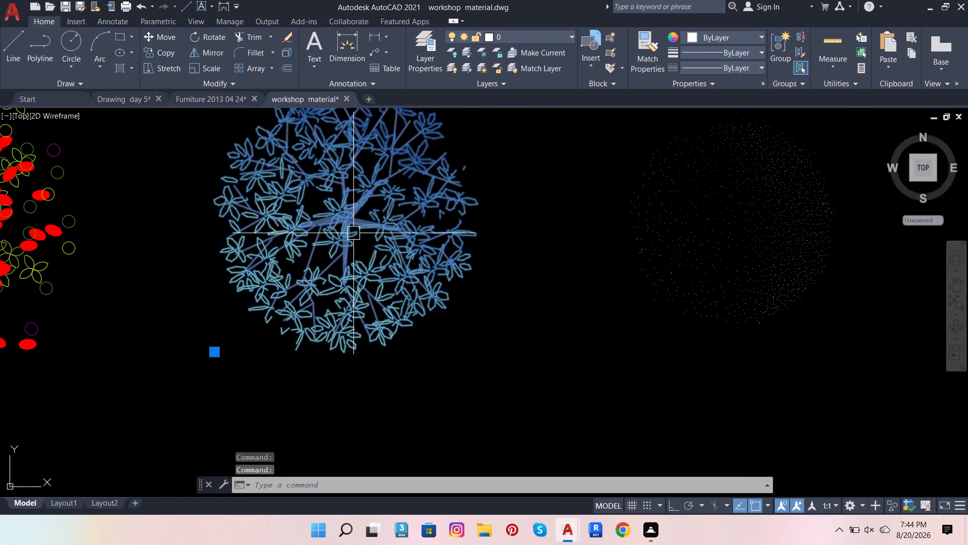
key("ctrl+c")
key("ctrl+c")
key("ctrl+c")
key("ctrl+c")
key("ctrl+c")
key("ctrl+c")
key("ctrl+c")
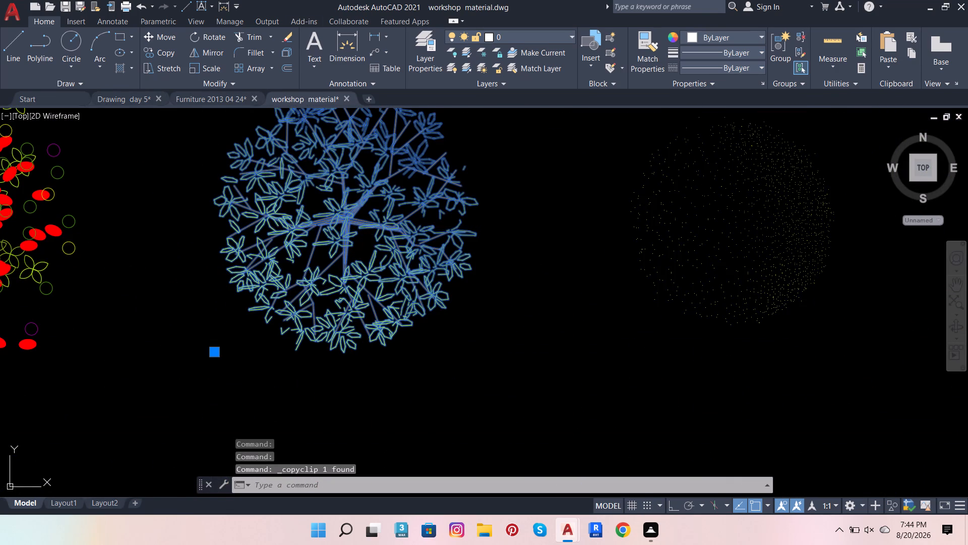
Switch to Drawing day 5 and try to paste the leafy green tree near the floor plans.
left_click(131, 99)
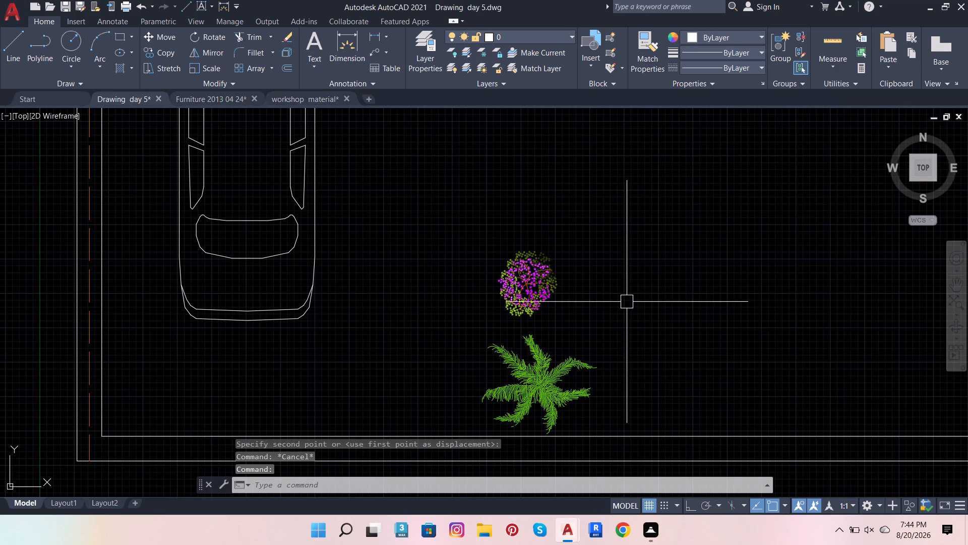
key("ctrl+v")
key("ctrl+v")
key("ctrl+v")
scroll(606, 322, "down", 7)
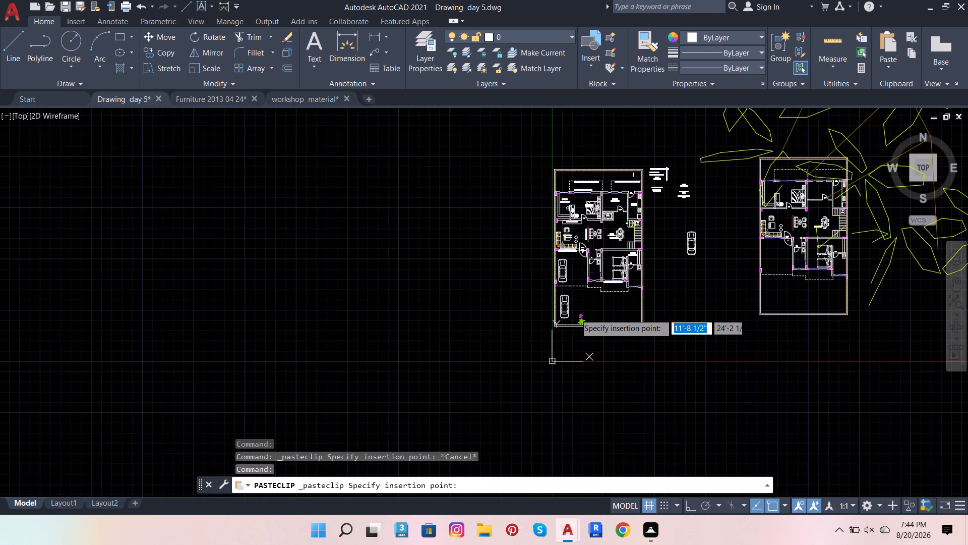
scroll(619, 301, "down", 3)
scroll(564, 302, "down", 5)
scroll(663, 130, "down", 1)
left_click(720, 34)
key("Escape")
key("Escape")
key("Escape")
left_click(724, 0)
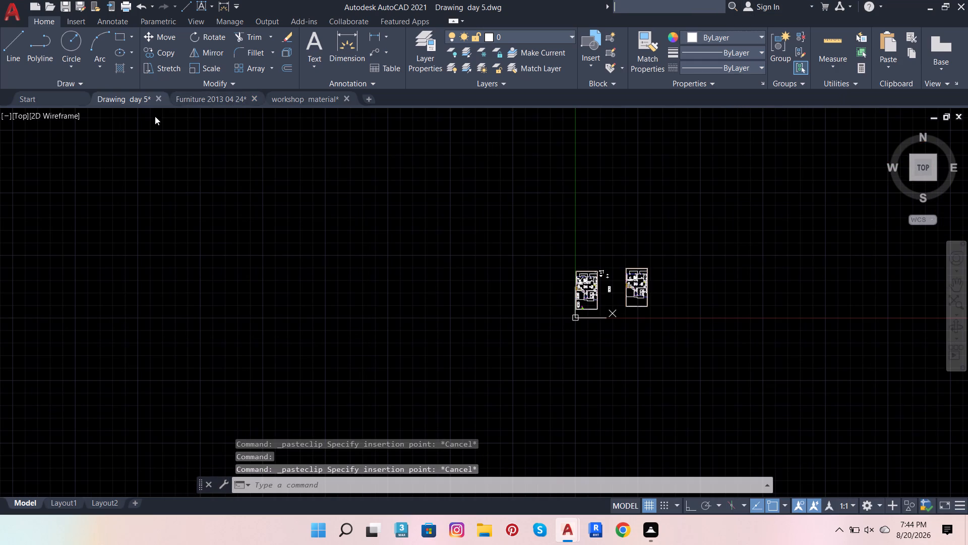
Return to the workshop material drawing and select the feathery green tree in the fourth row of COLOR TREES IN PLAN VIEW.
left_click(303, 101)
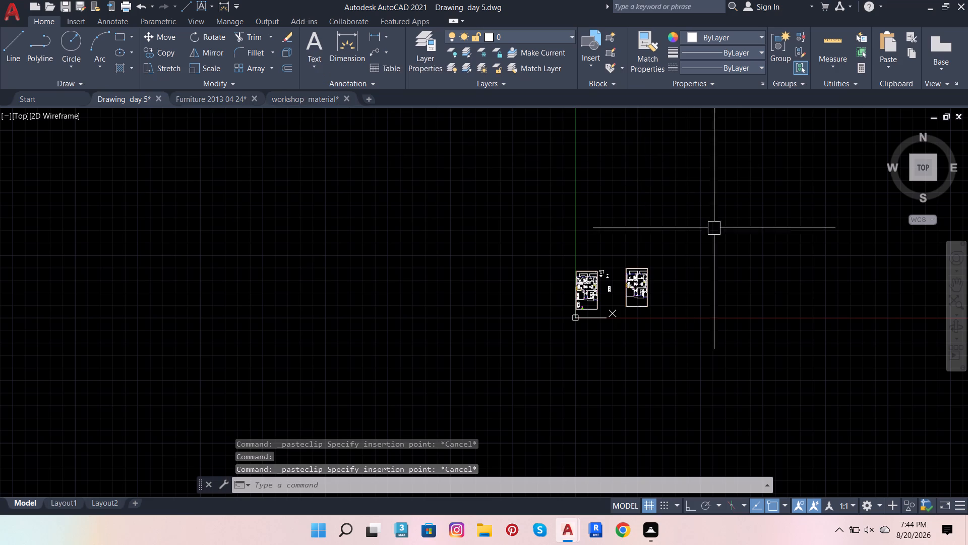
left_click(318, 96)
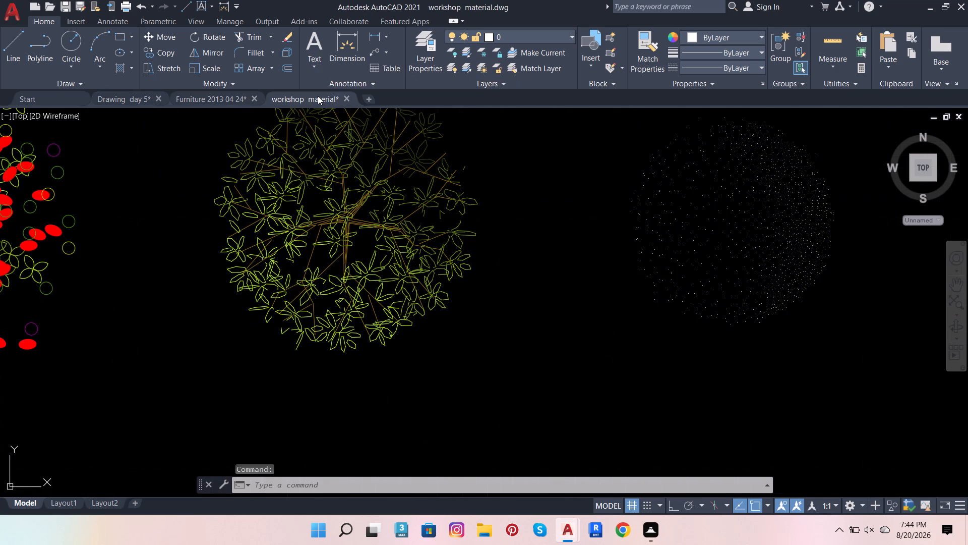
scroll(357, 257, "down", 3)
scroll(495, 259, "down", 3)
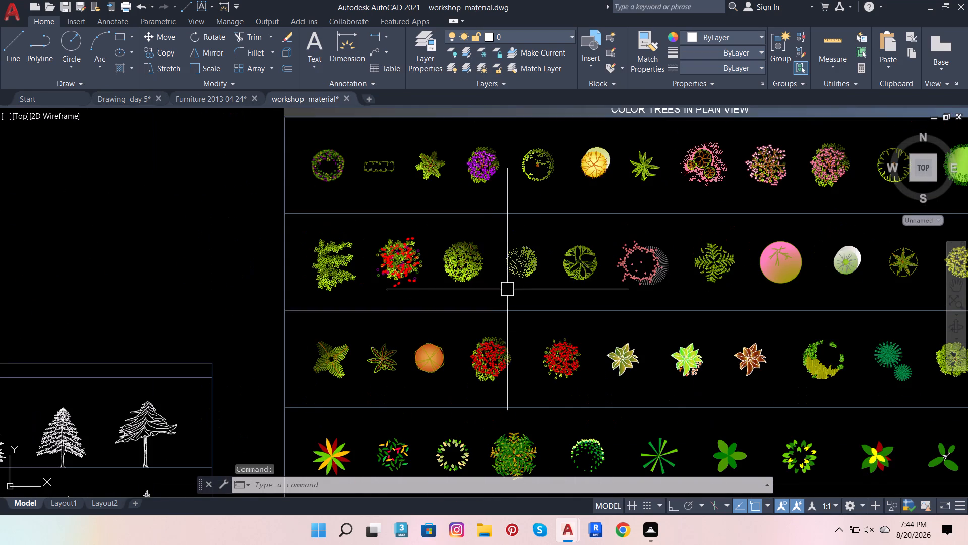
scroll(582, 306, "down", 1)
scroll(541, 404, "up", 3)
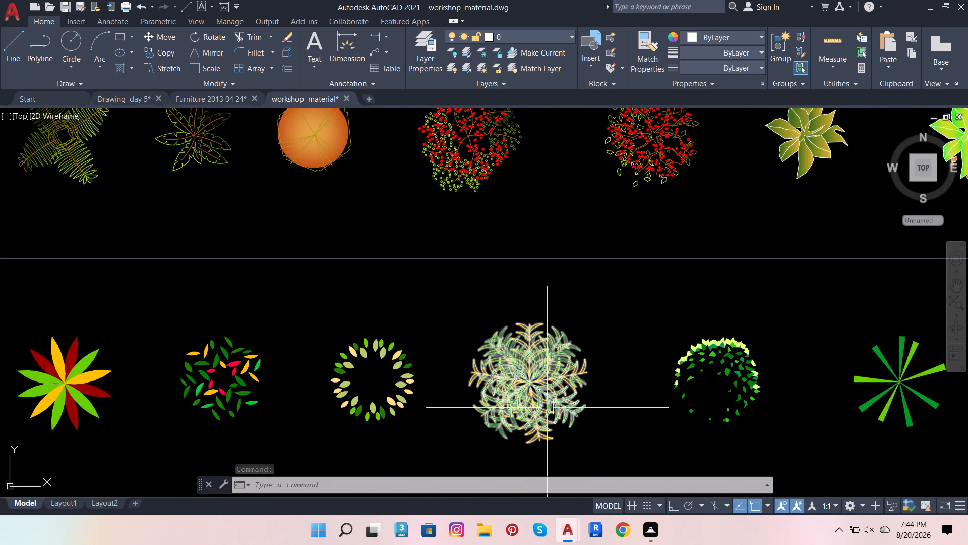
left_click(548, 407)
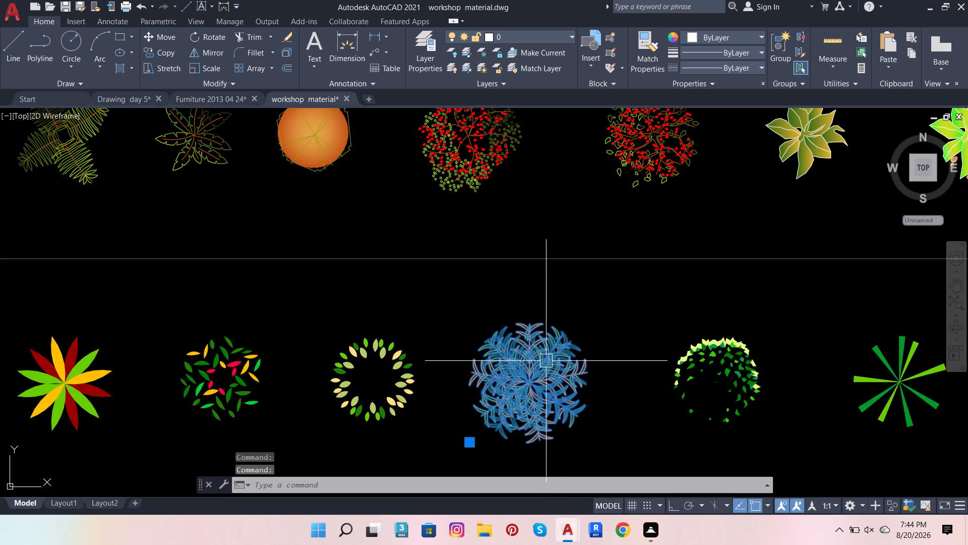
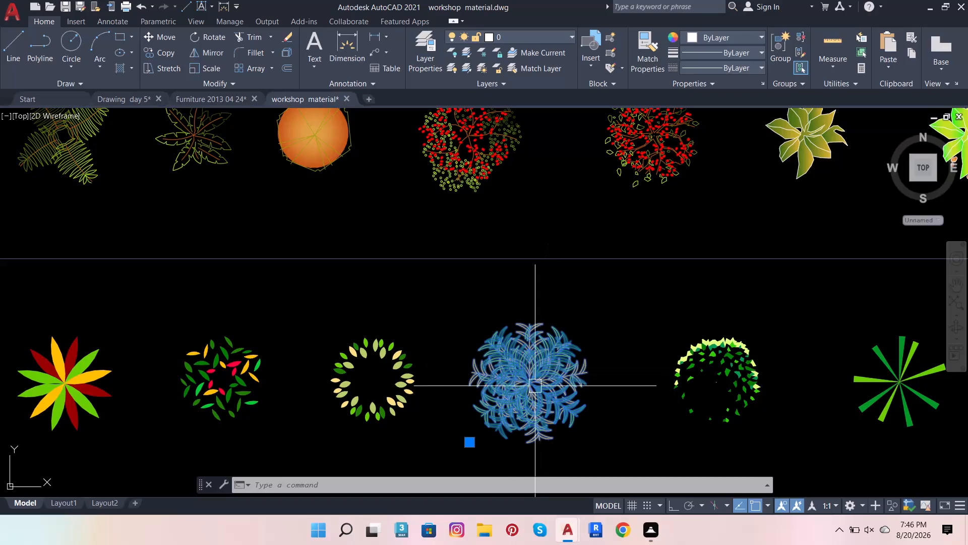
Copy the selected feathery green tree from the workshop material drawing and paste it into Drawing day 5 near the floor plans.
scroll(528, 383, "down", 3)
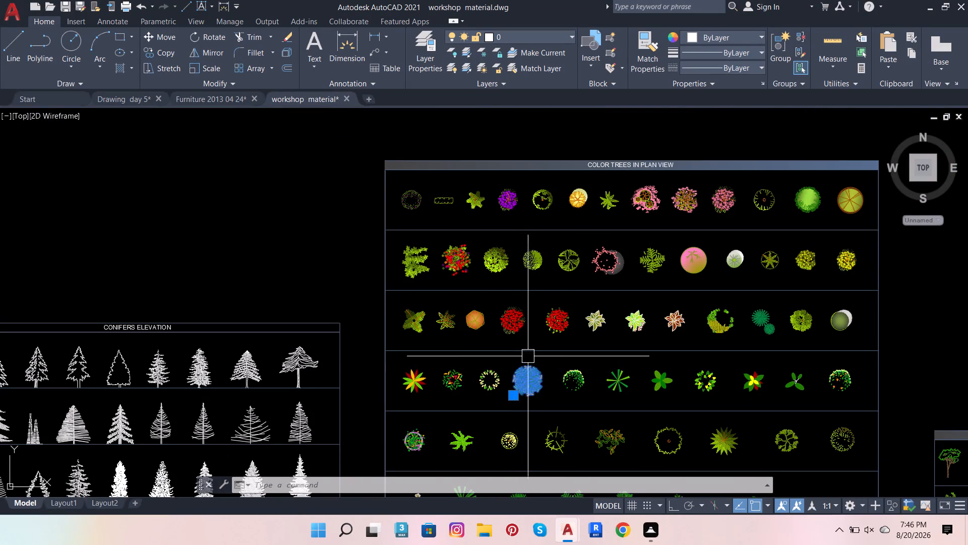
key("ctrl+c")
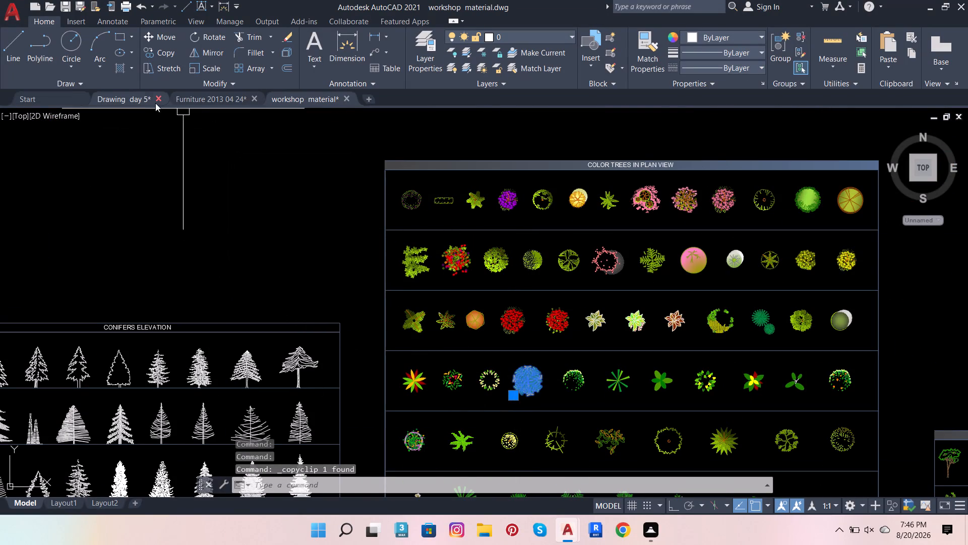
left_click(134, 97)
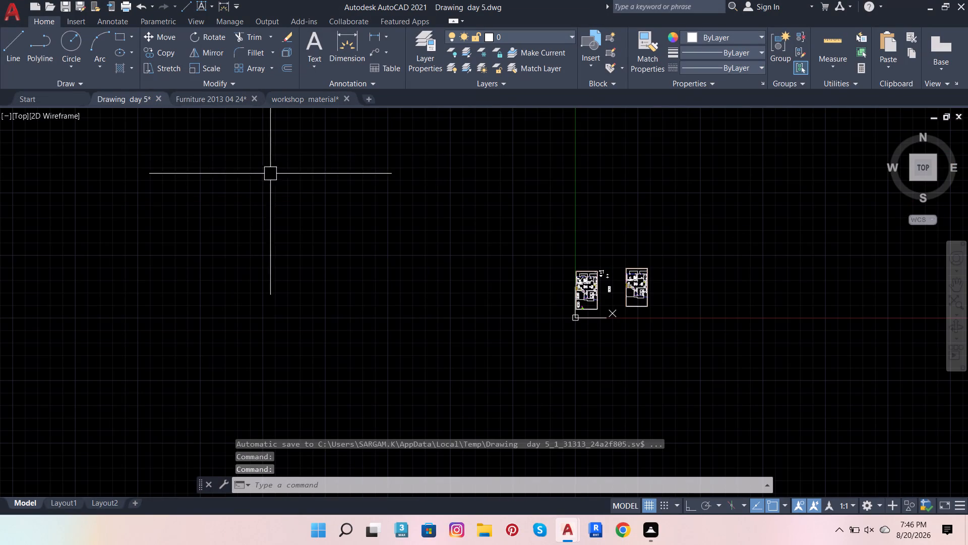
left_click(709, 212, "ctrl")
key("ctrl+v")
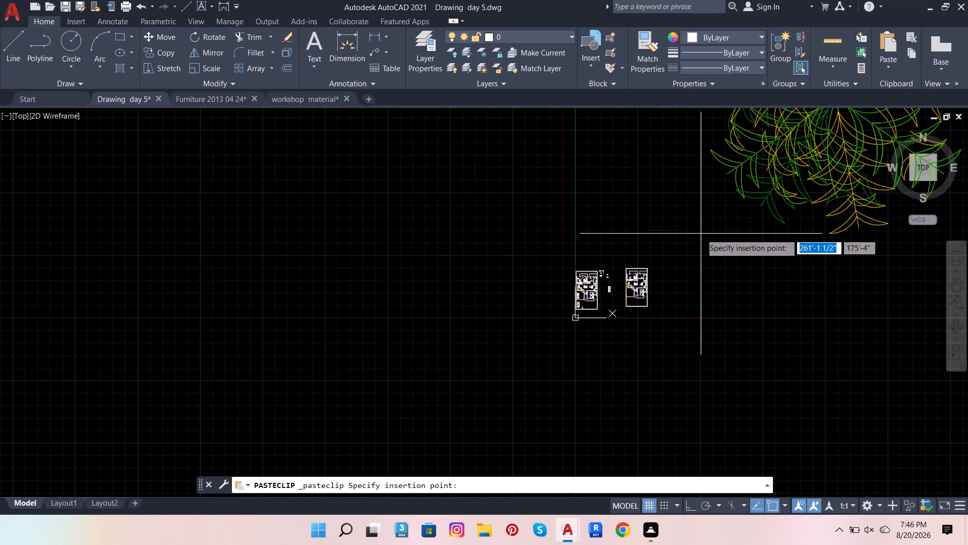
scroll(701, 234, "down", 2)
left_click(687, 246)
Scale the pasted feathery green tree down freehand to a small fraction of its size.
scroll(647, 323, "down", 3)
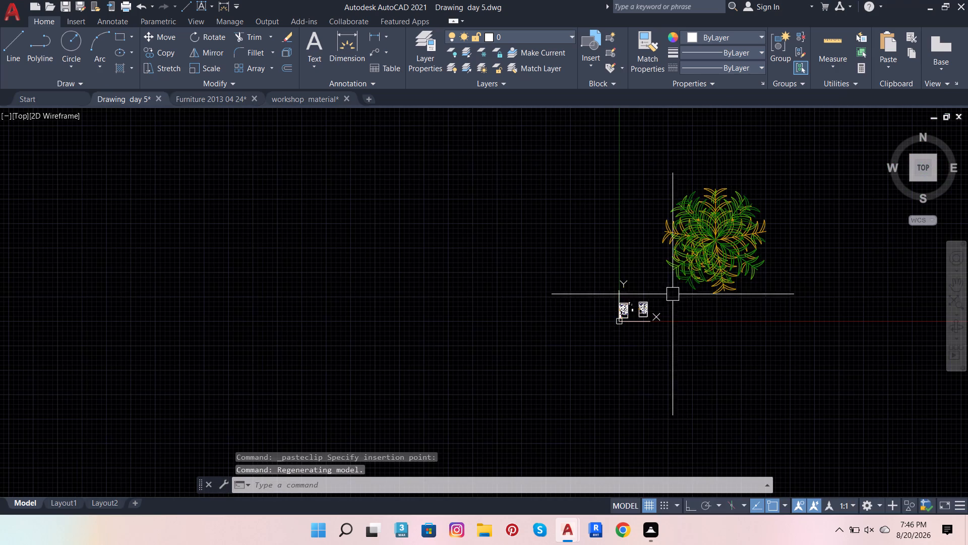
left_click(692, 254)
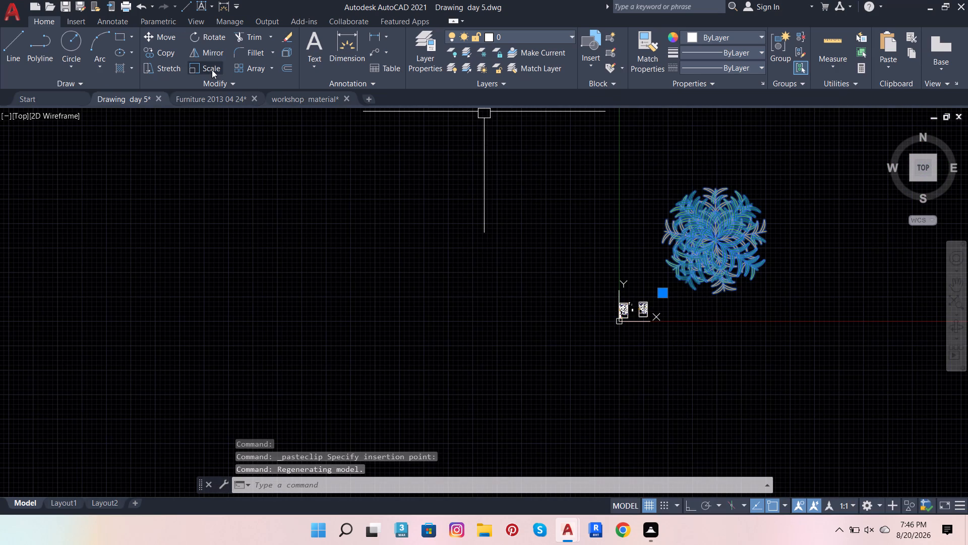
left_click(212, 70)
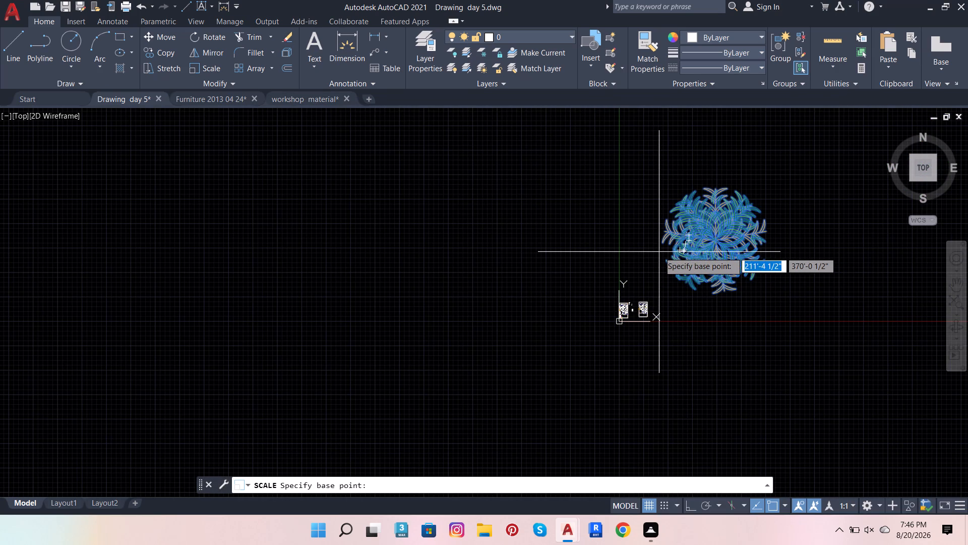
left_click(659, 252)
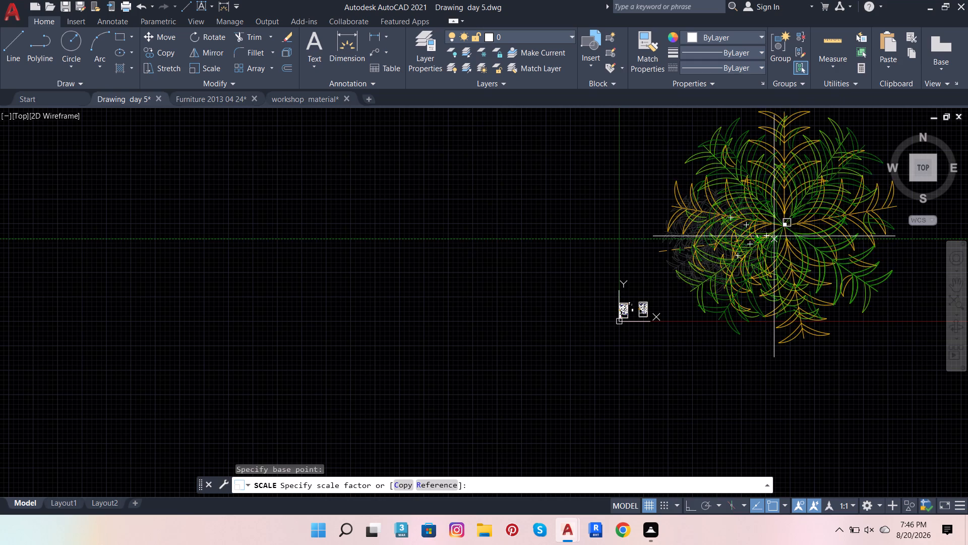
scroll(685, 257, "up", 3)
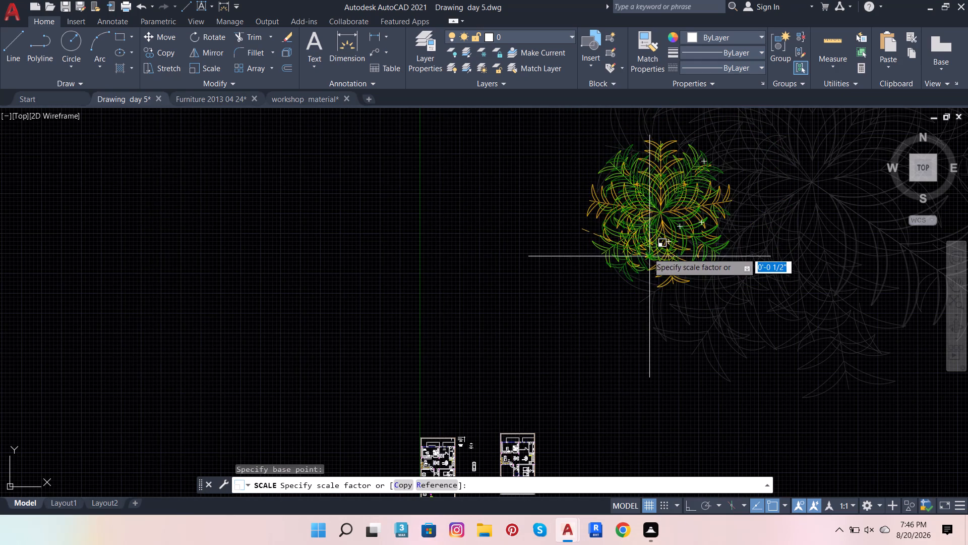
left_click(581, 236)
Move the feathery green tree into the front yard of the west floor plan, east of the car and small palm.
scroll(582, 231, "up", 3)
left_click(599, 217)
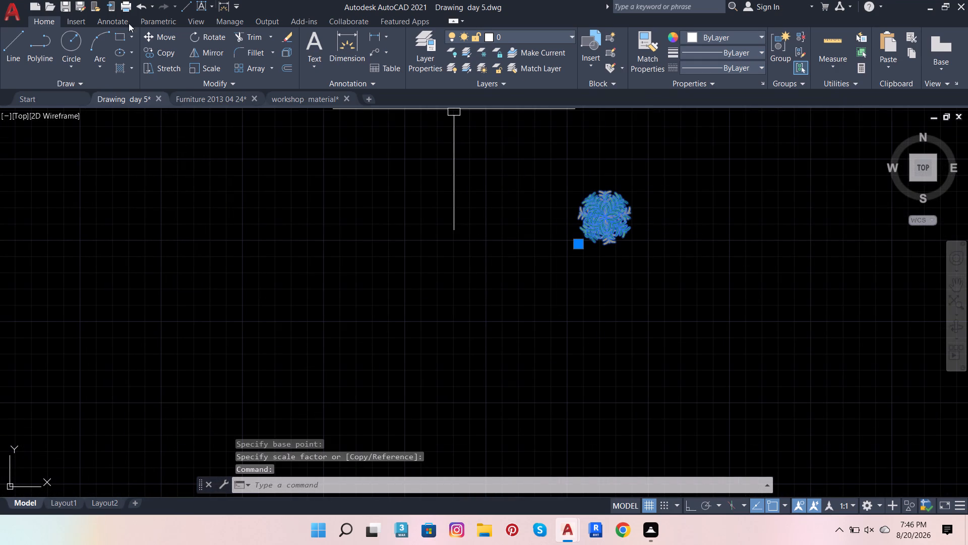
left_click(157, 44)
left_click(594, 219)
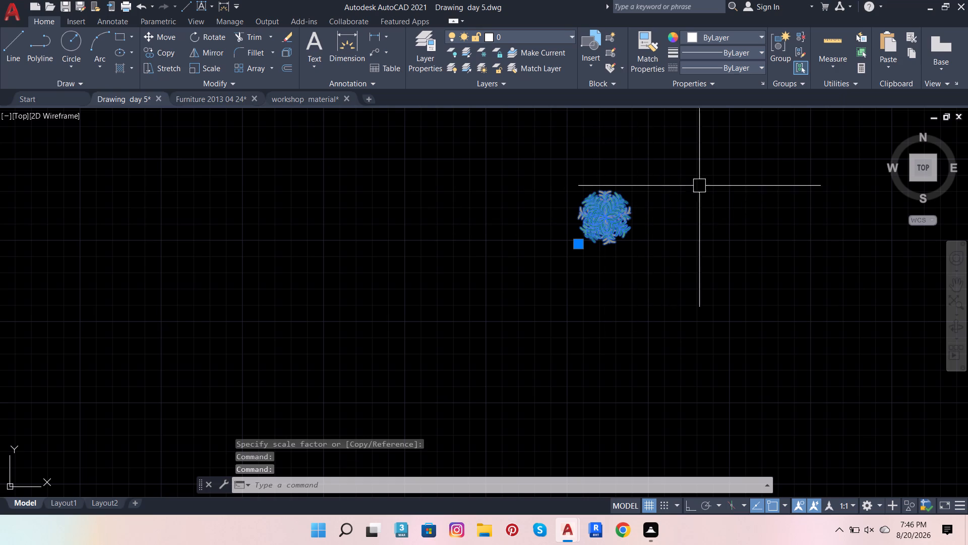
key("Escape")
left_click_drag(630, 199, 626, 204)
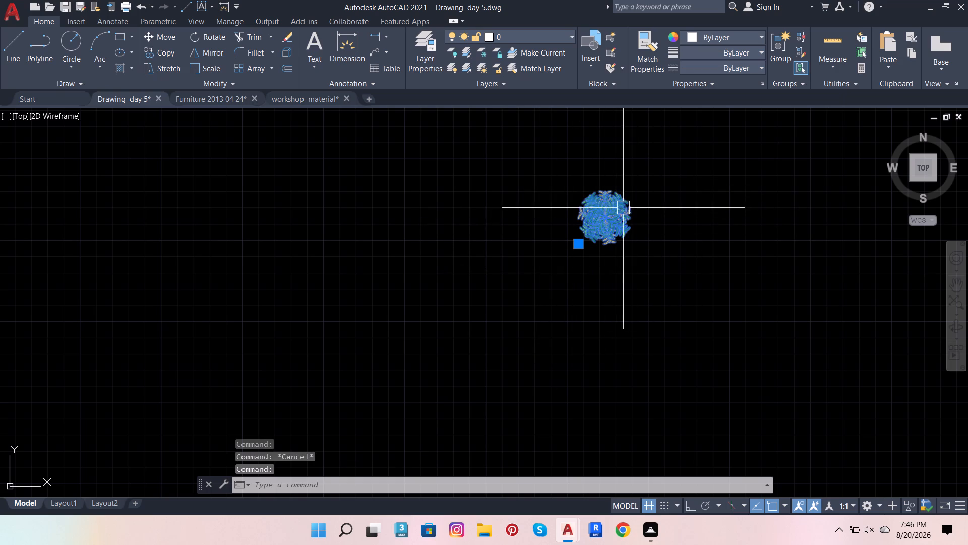
left_click(168, 32)
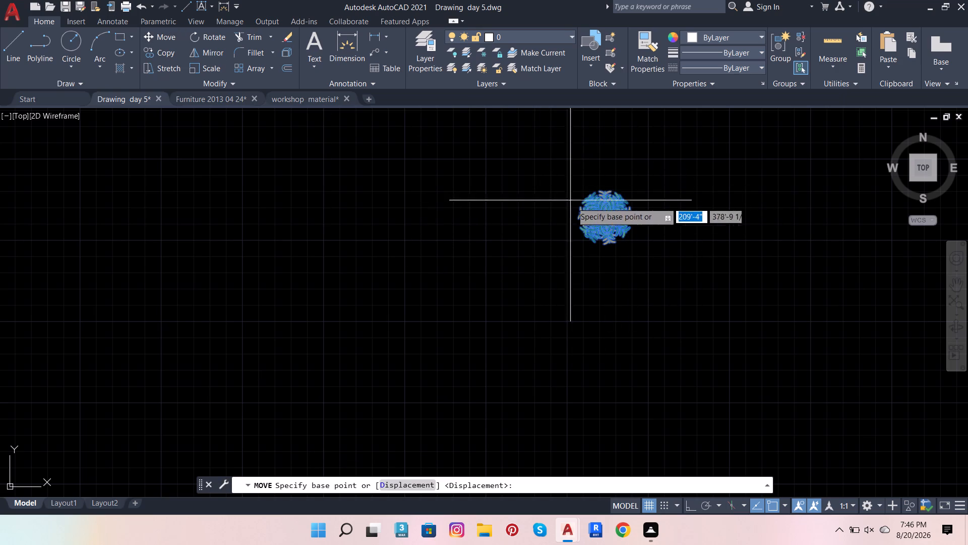
left_click(617, 224)
scroll(857, 198, "down", 5)
scroll(811, 341, "up", 3)
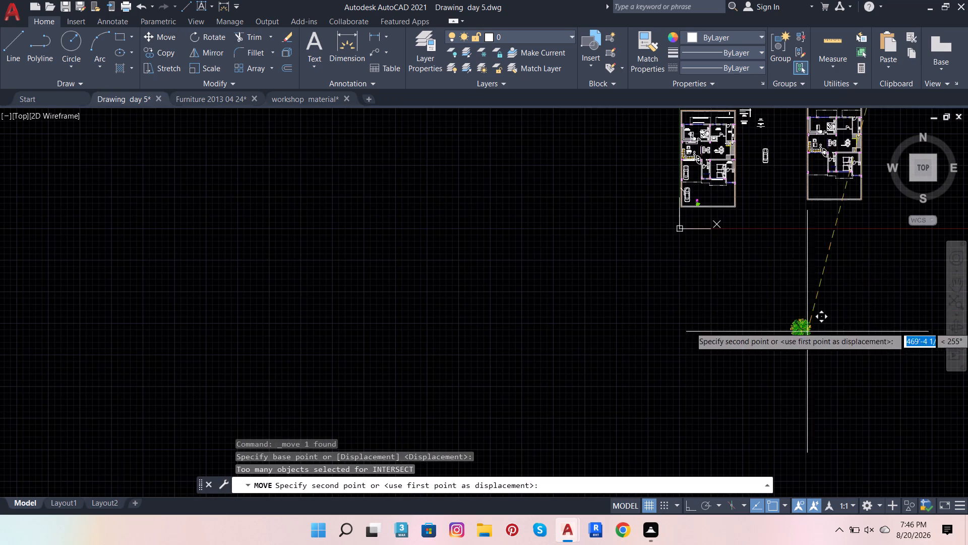
scroll(722, 205, "up", 4)
left_click(694, 171)
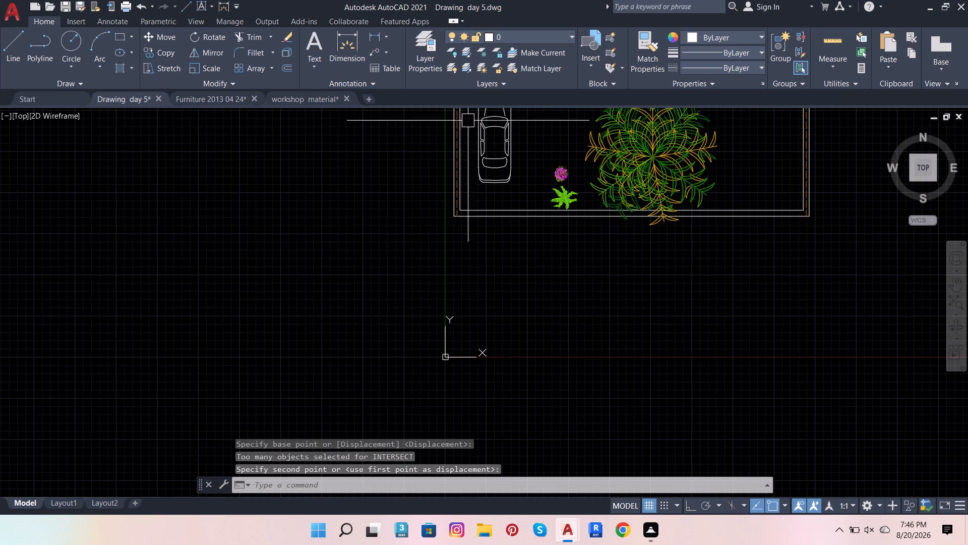
key("Escape")
Scale the feathery green tree down freehand to roughly the size of the purple-flowered tree.
left_click(664, 174)
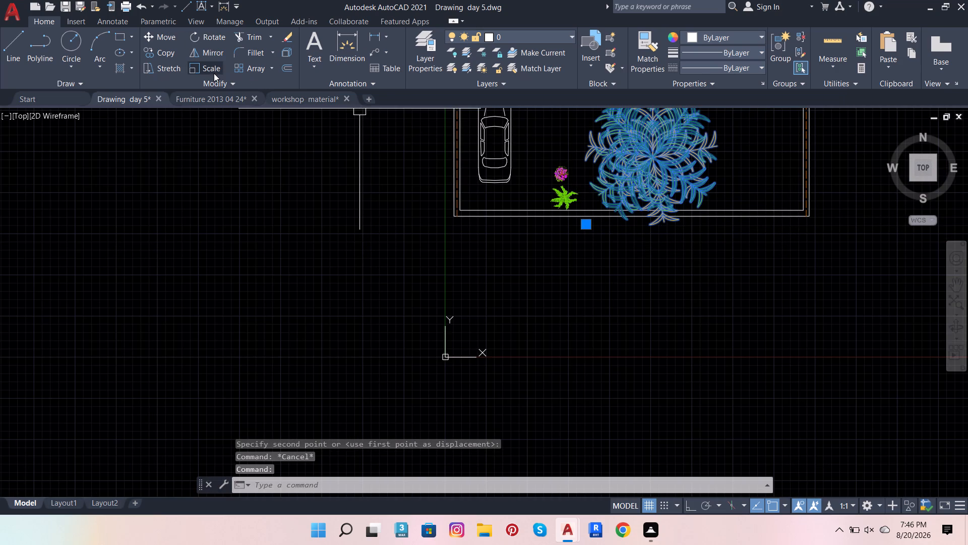
left_click(214, 73)
left_click(670, 171)
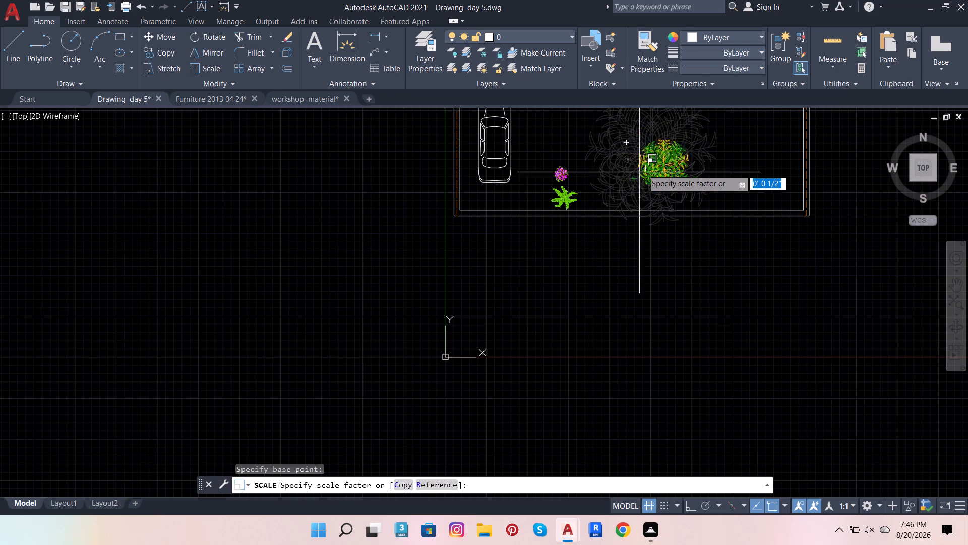
scroll(663, 162, "up", 2)
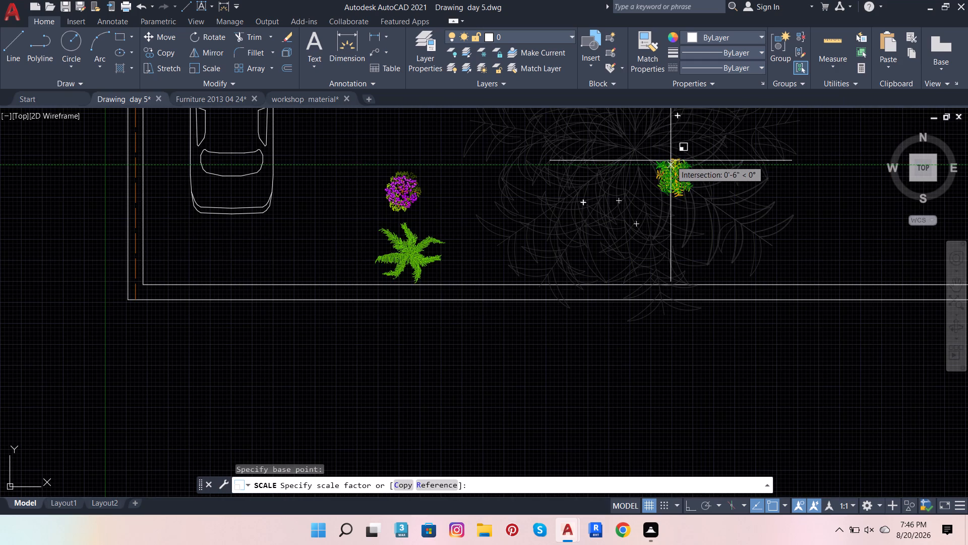
left_click(673, 160)
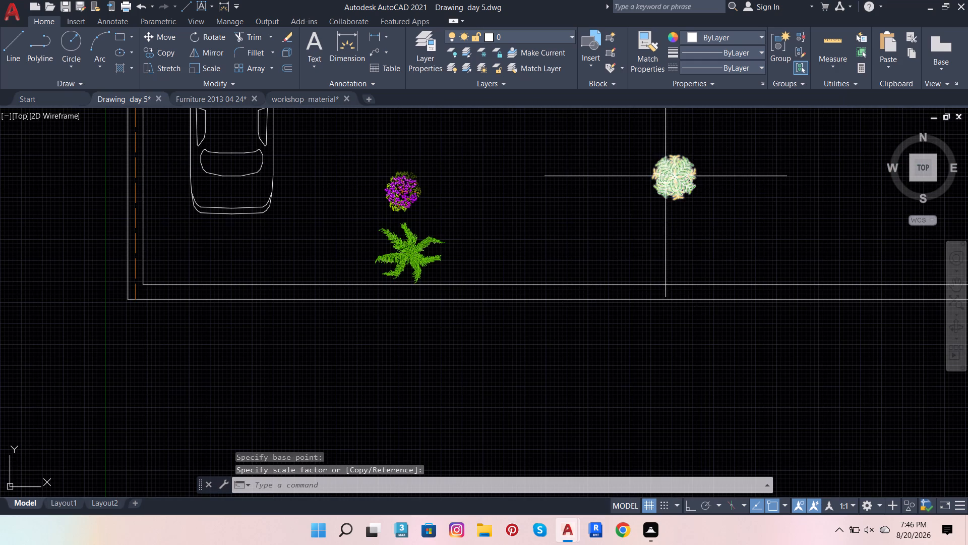
Move the feathery green tree about 14' west-southwest onto the small palm, south of the purple-flowered tree.
left_click(665, 176)
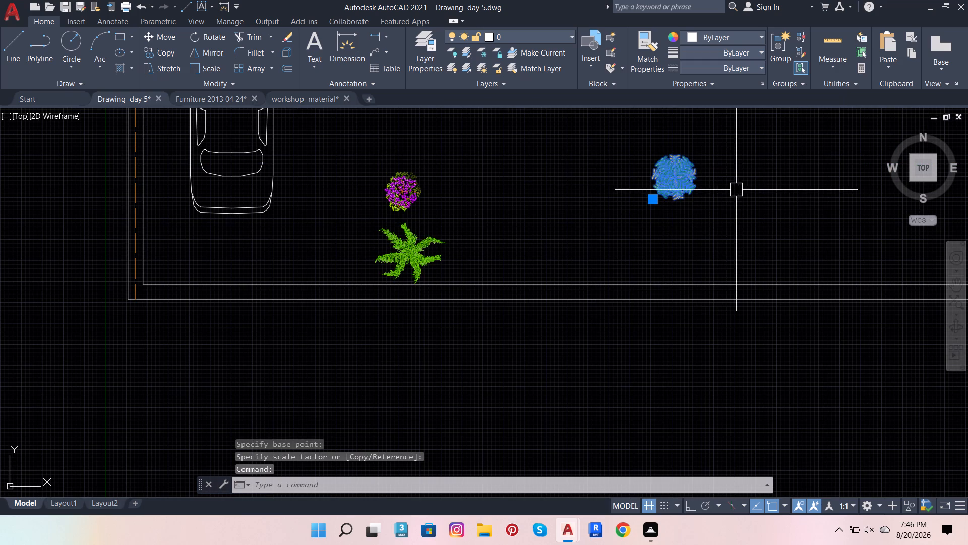
left_click(173, 37)
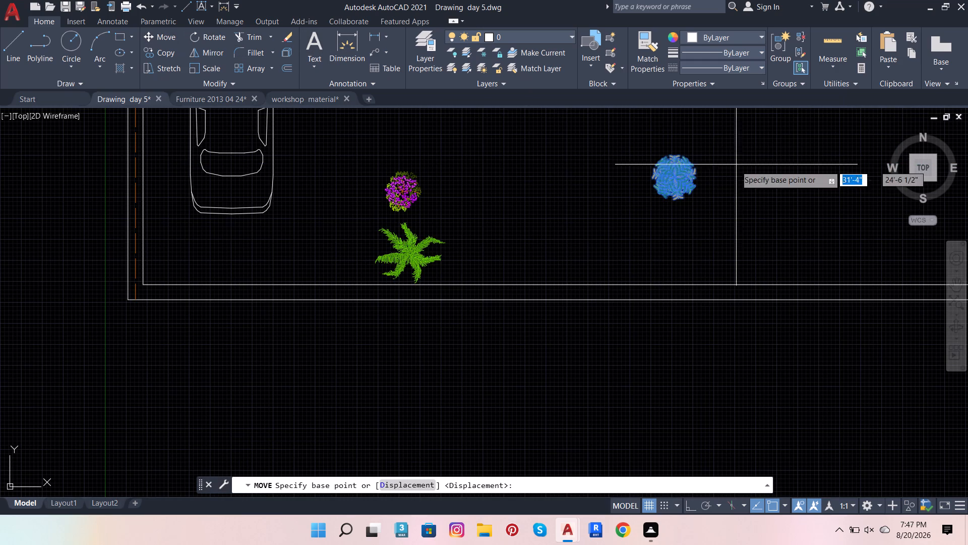
left_click(688, 173)
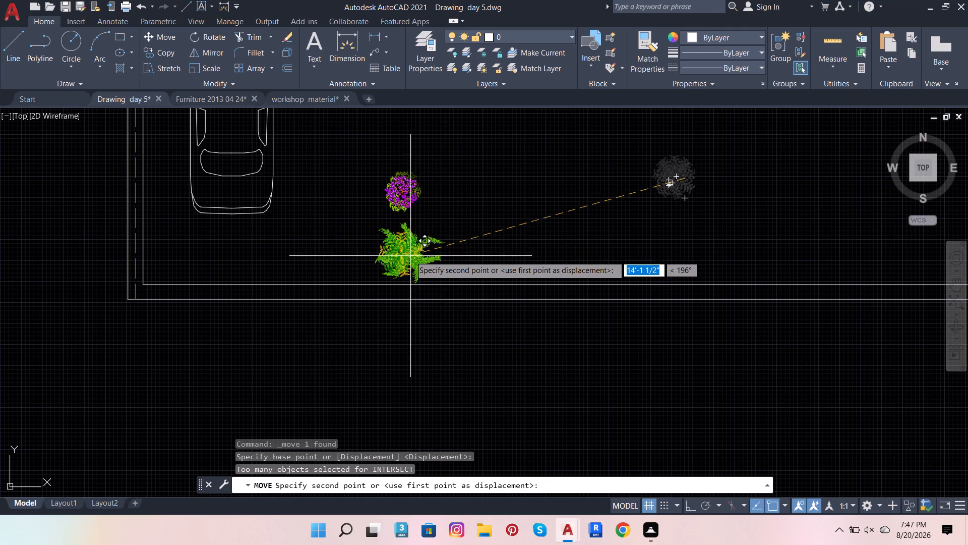
scroll(410, 256, "up", 2)
left_click(397, 261)
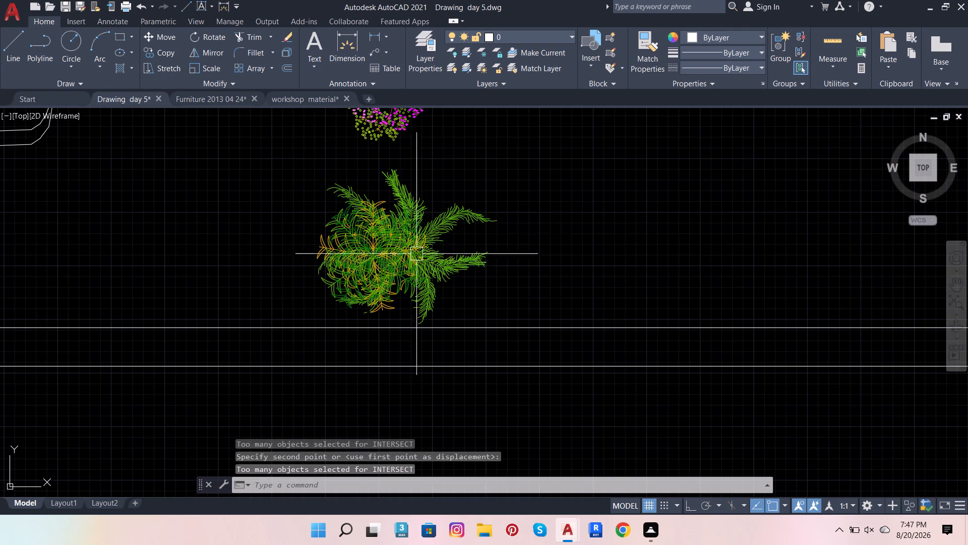
Delete the small palm overlapping the feathery green tree.
left_click(475, 228)
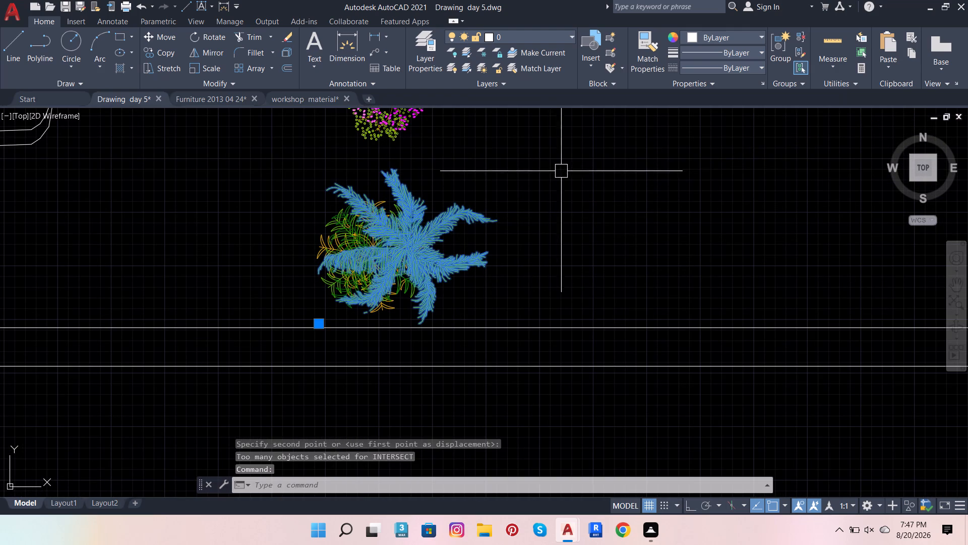
key("Delete")
Move the purple-flowered tree about 1' southwest so it sits just north of the feathery green tree.
scroll(428, 286, "down", 2)
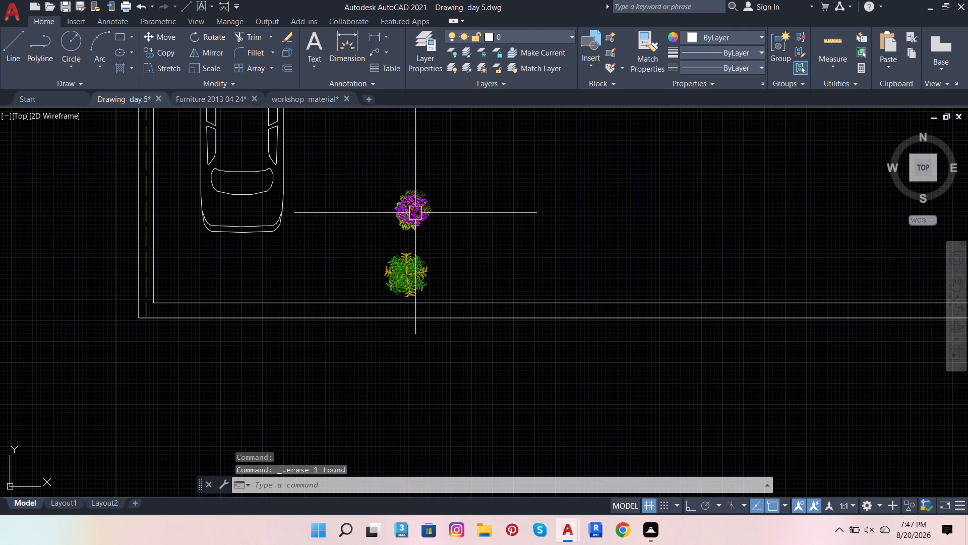
left_click(415, 213)
left_click(167, 35)
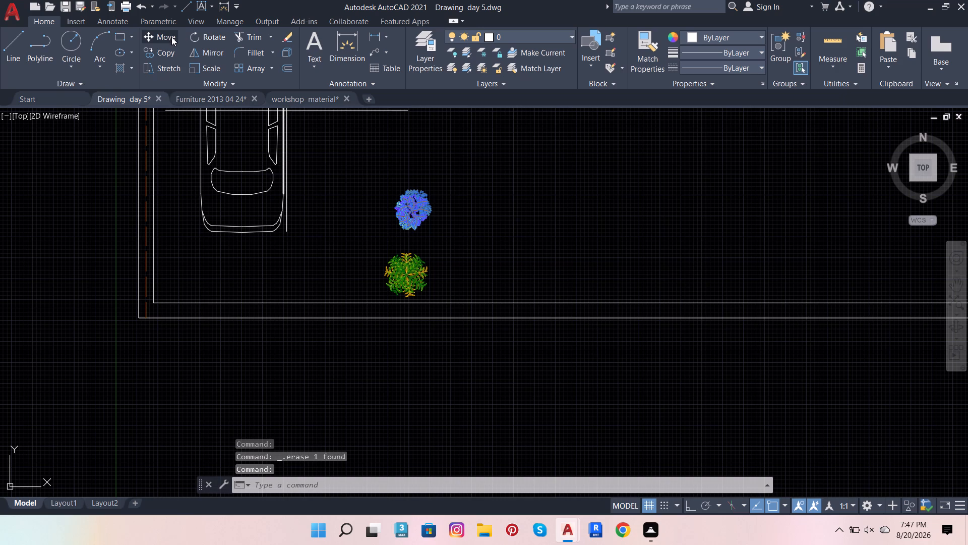
left_click(393, 208)
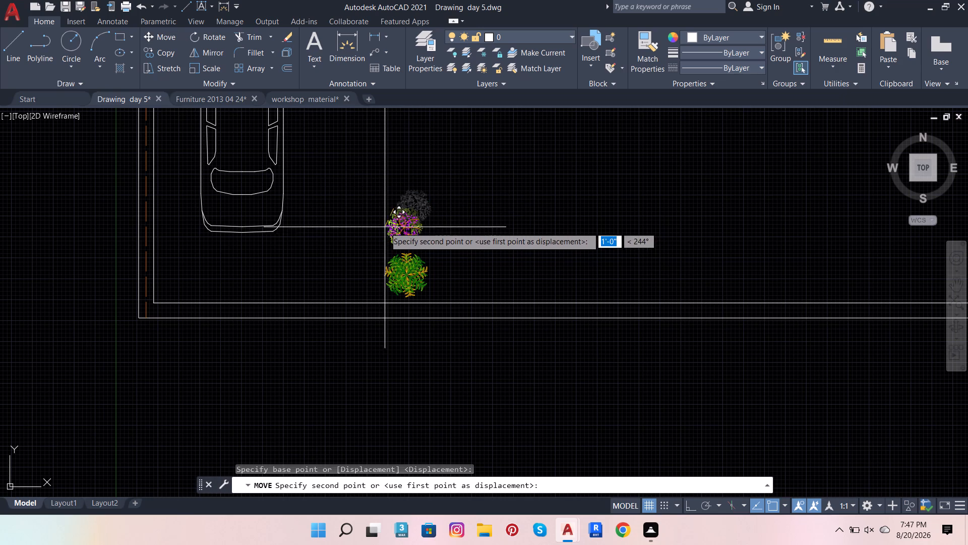
left_click(385, 231)
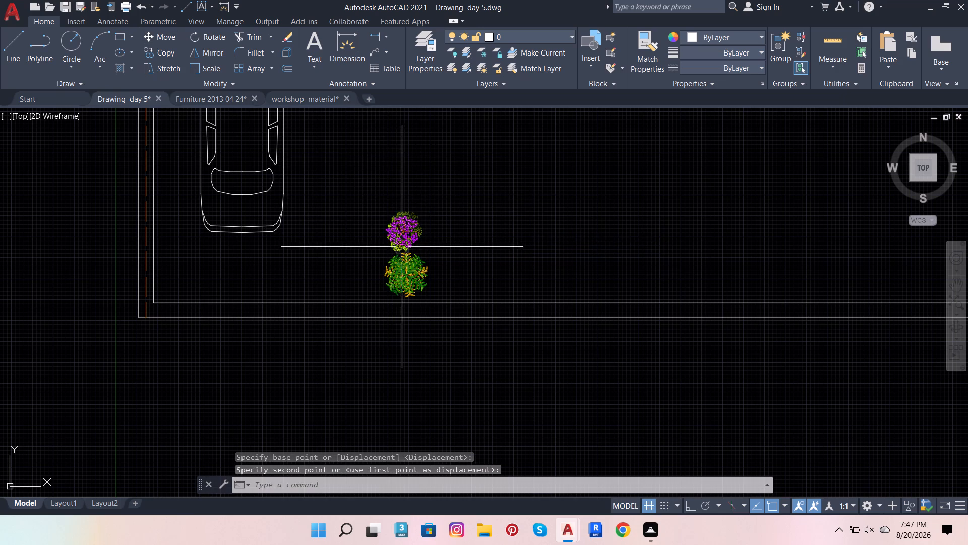
Copy the purple-flowered and feathery green trees as a pair about 4'-4" straight north.
left_click(408, 264)
left_click(403, 222)
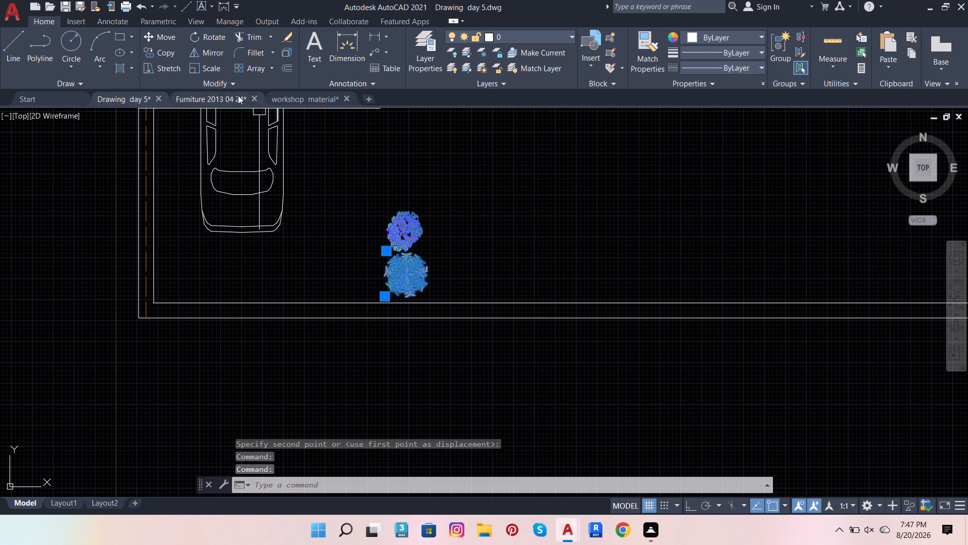
left_click(162, 54)
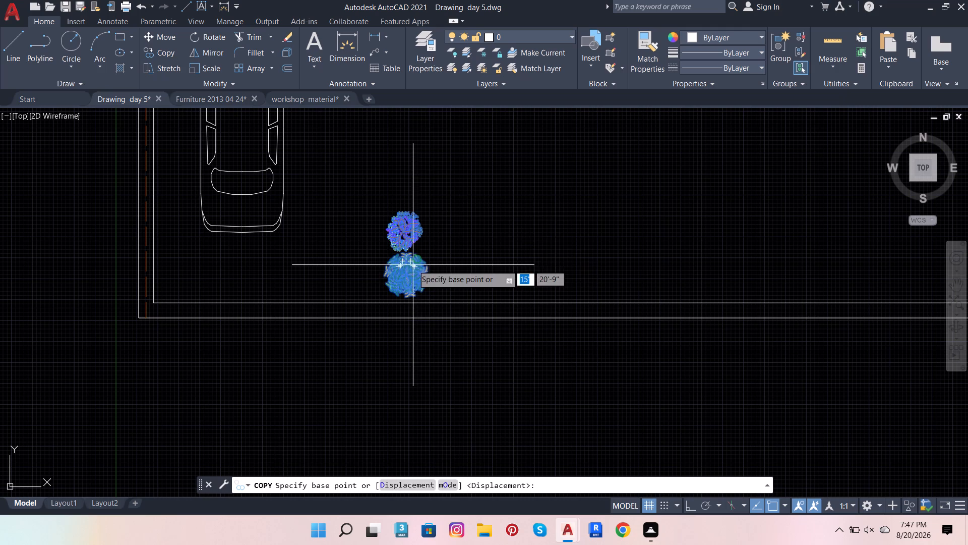
left_click(413, 265)
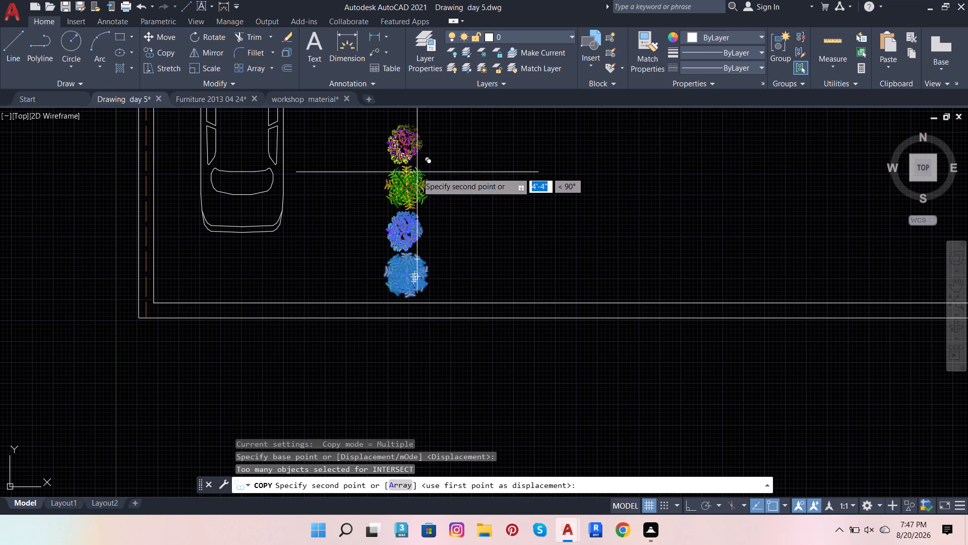
left_click(417, 172)
Place three more copies of the tree pair: two stacked along the front yard's east wall and one in the open yard between the rows.
scroll(435, 275, "down", 1)
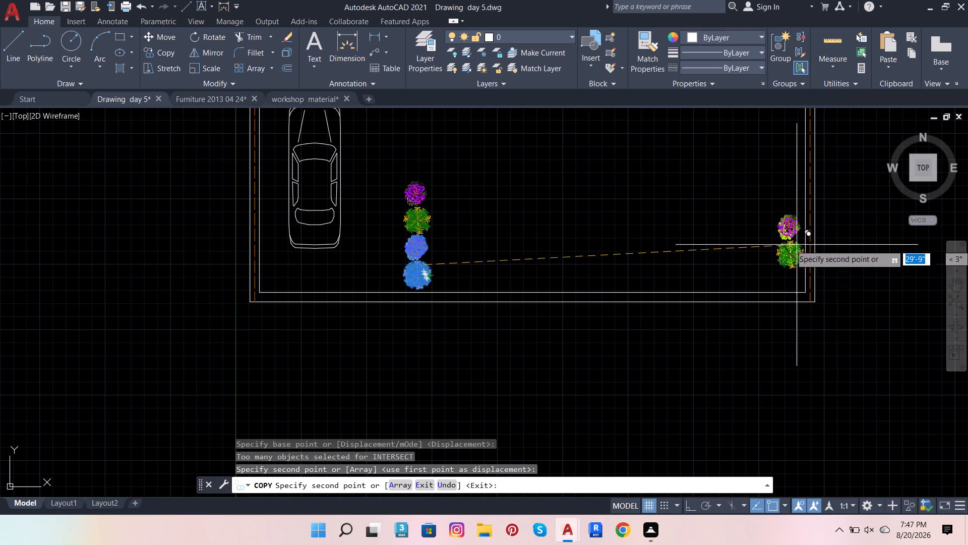
left_click(798, 267)
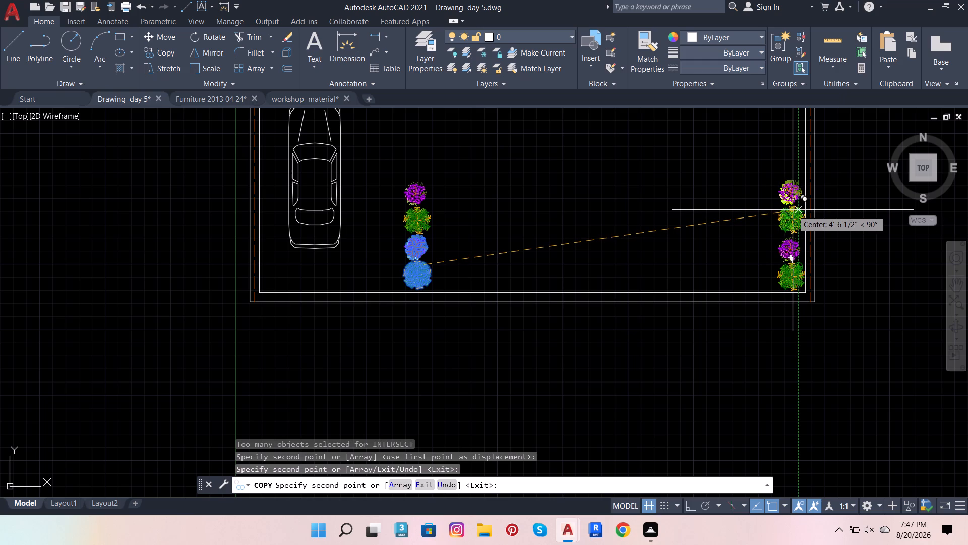
left_click(793, 210)
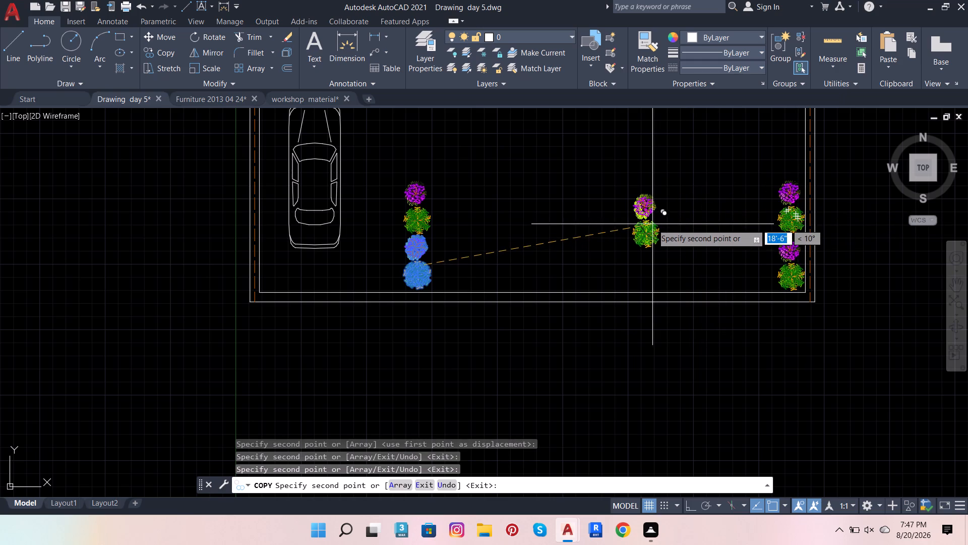
left_click(650, 222)
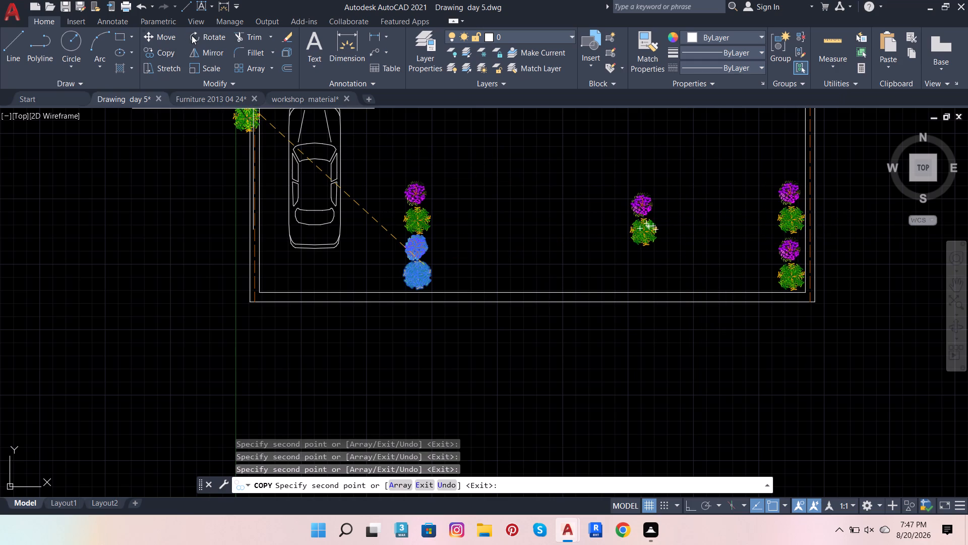
Rotate the tree pair in the open yard 90° clockwise with Ortho on, so the purple-flowered tree sits east of the green one.
left_click(211, 37)
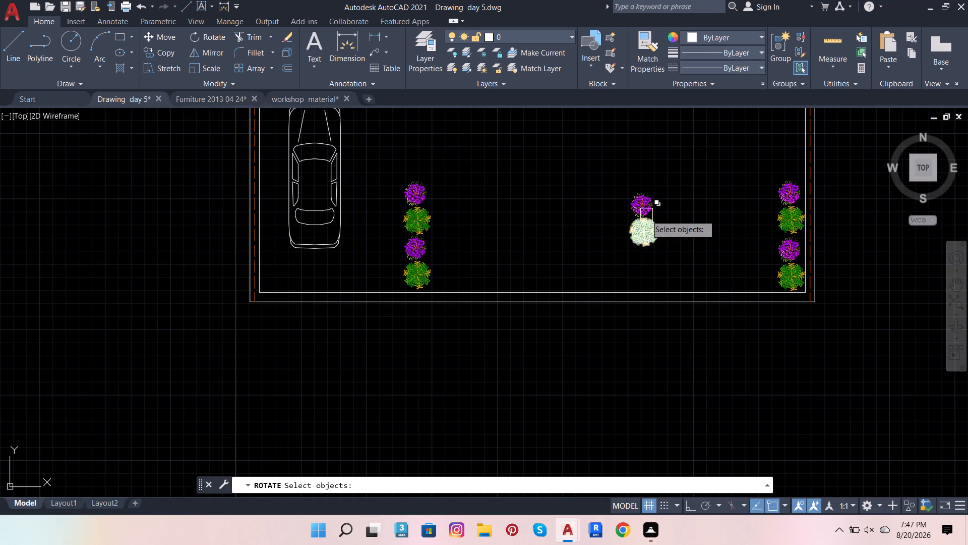
key("Escape")
left_click(647, 219)
left_click(649, 241)
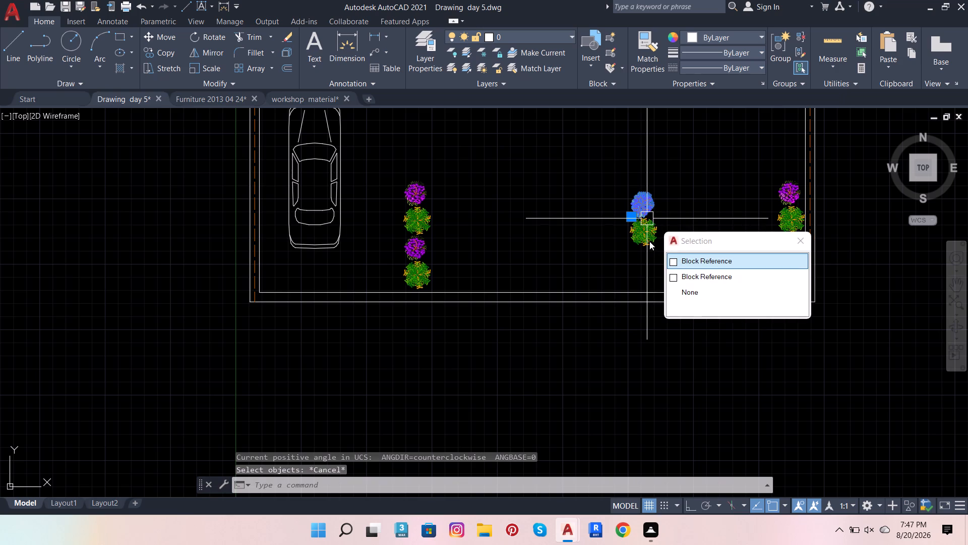
left_click(639, 233)
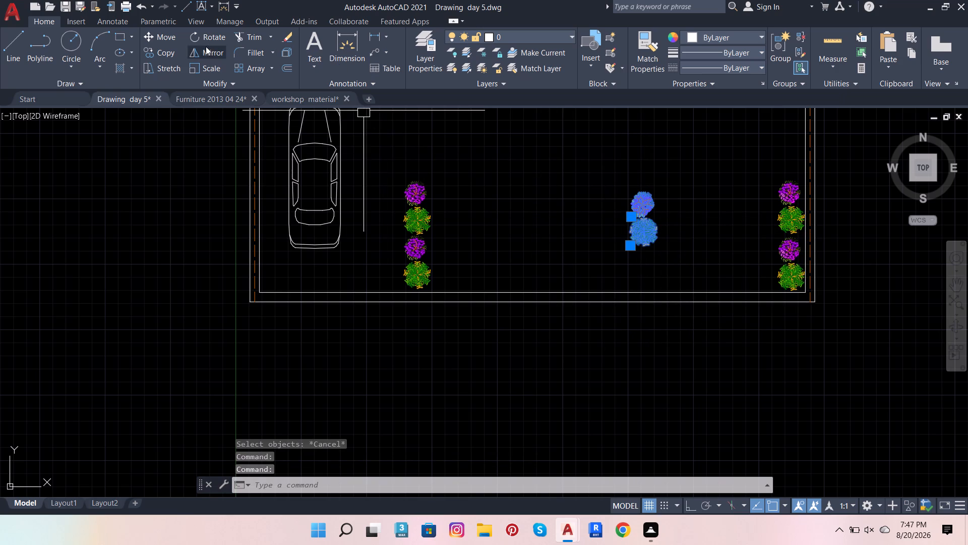
left_click(210, 37)
left_click(662, 249)
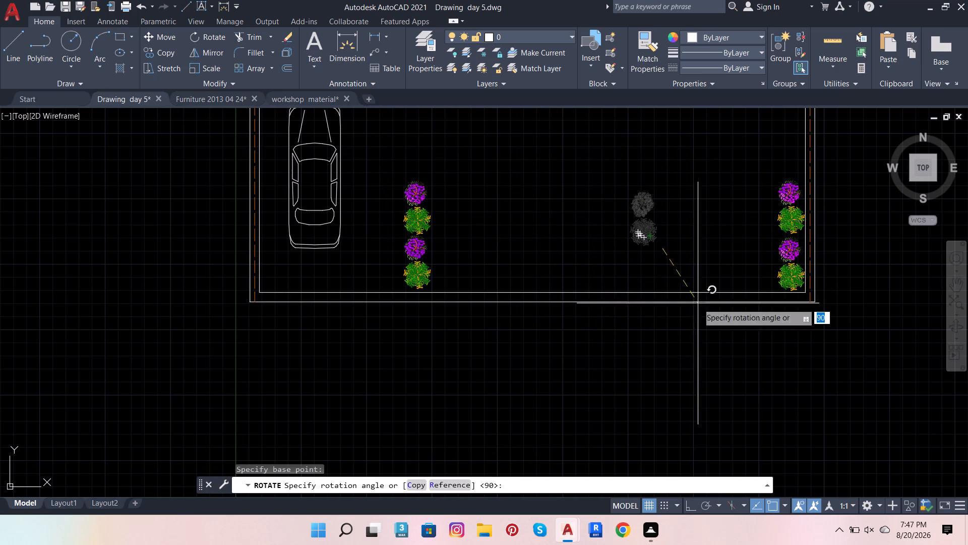
left_click(687, 508)
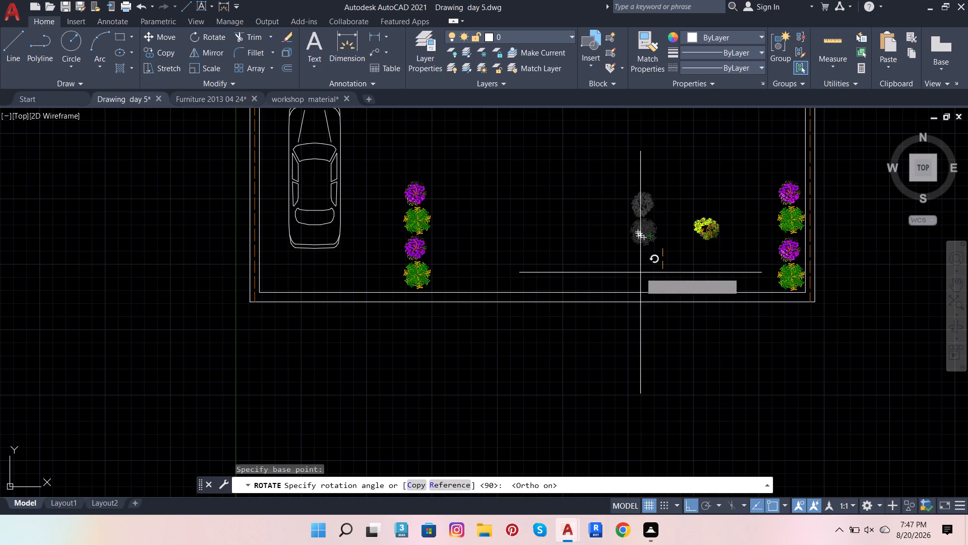
left_click(641, 366)
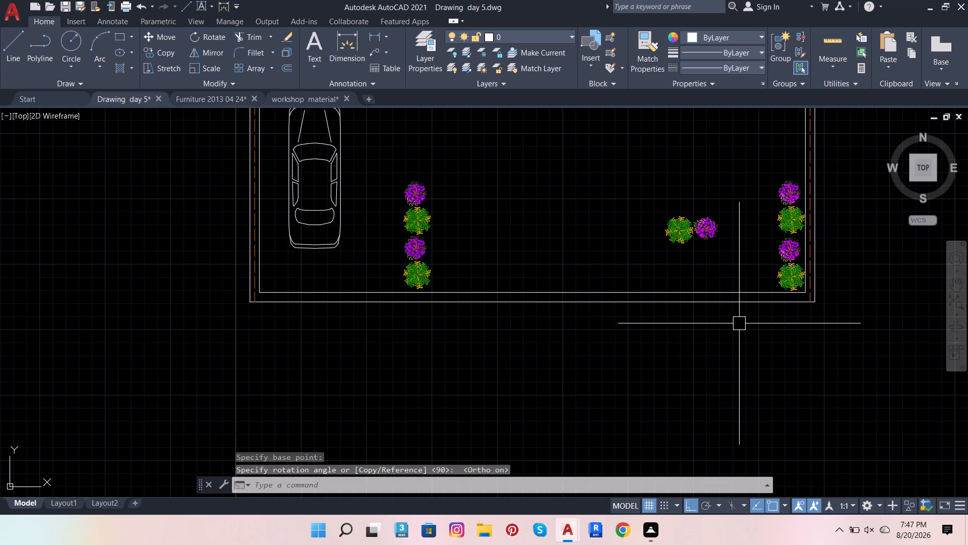
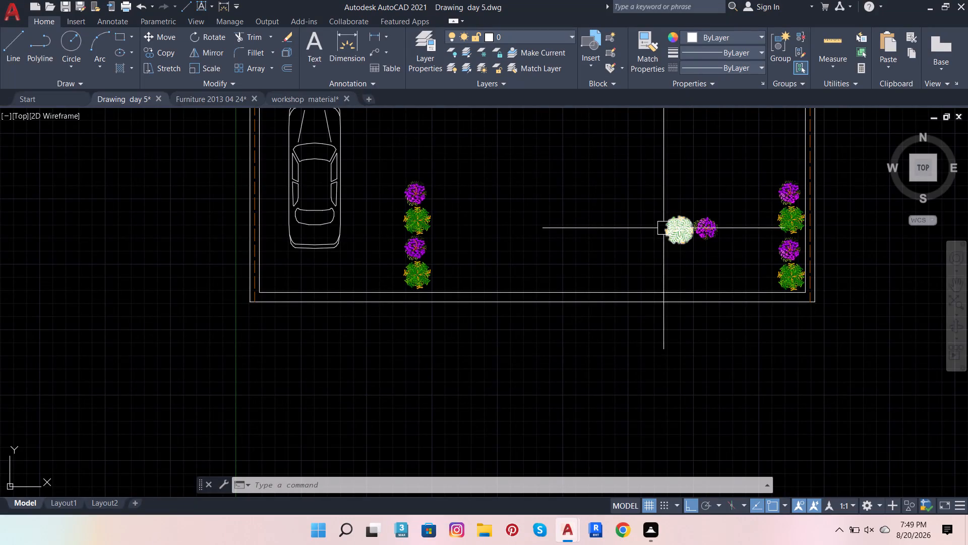
Copy the rotated tree pair six times with Ortho off, forming an east-west row between the tops of the two vertical tree rows.
left_click(659, 207)
left_click(728, 260)
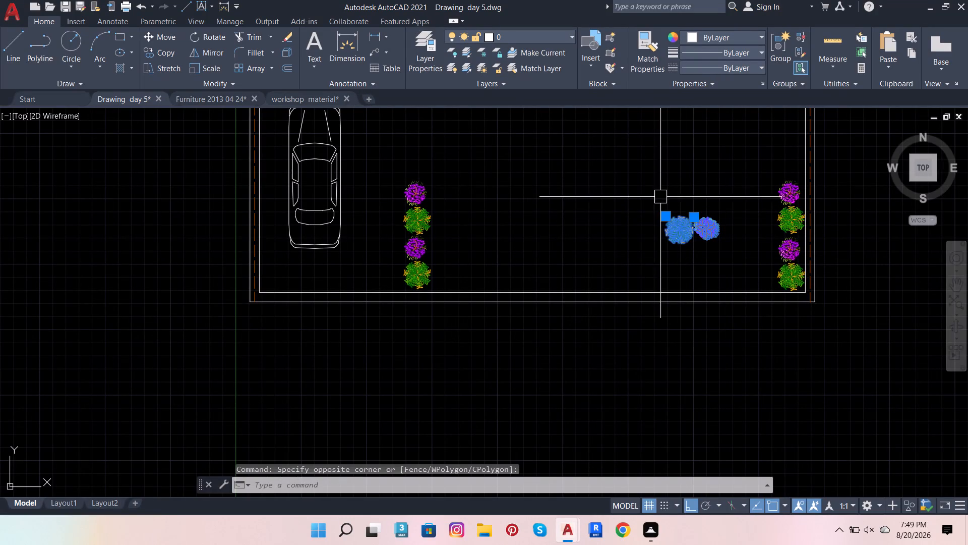
left_click(155, 50)
left_click(679, 244)
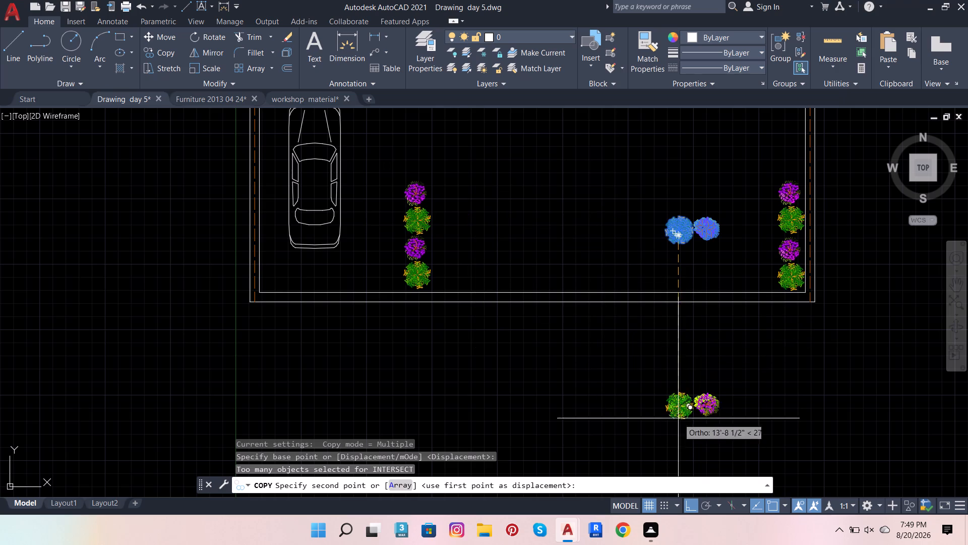
left_click(692, 510)
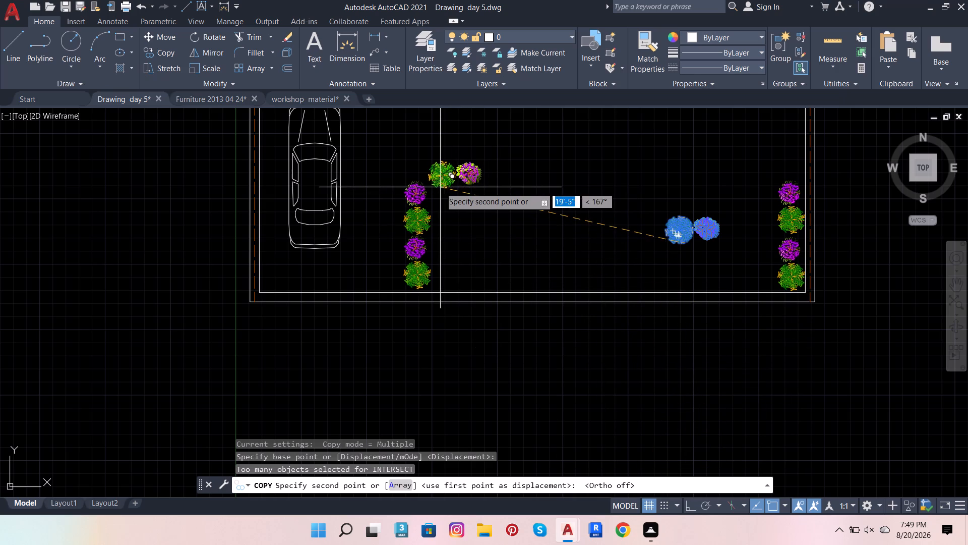
left_click(440, 200)
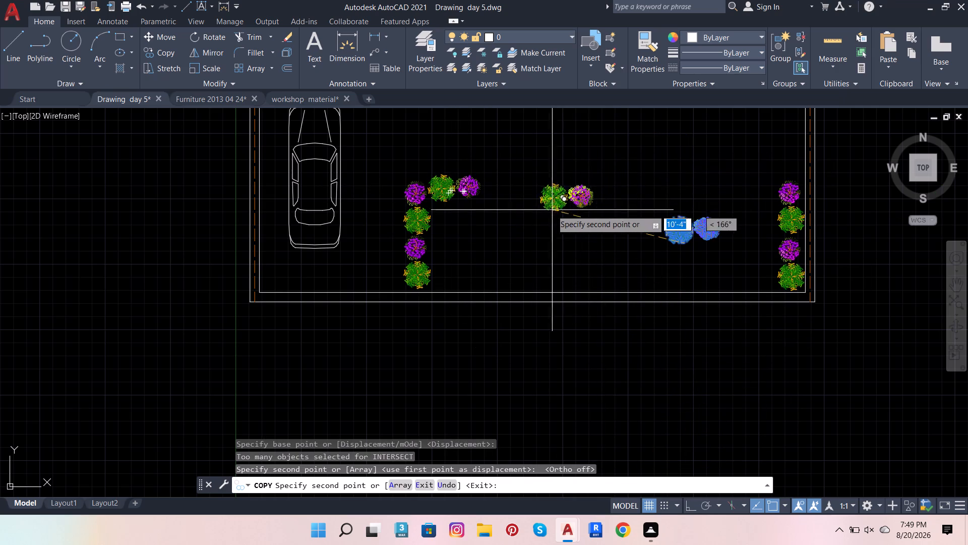
left_click(496, 199)
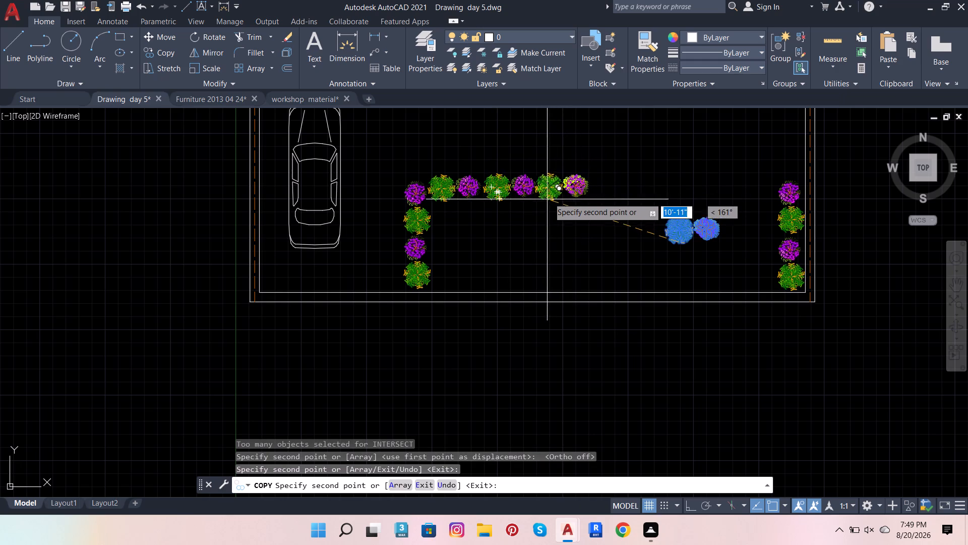
left_click(550, 197)
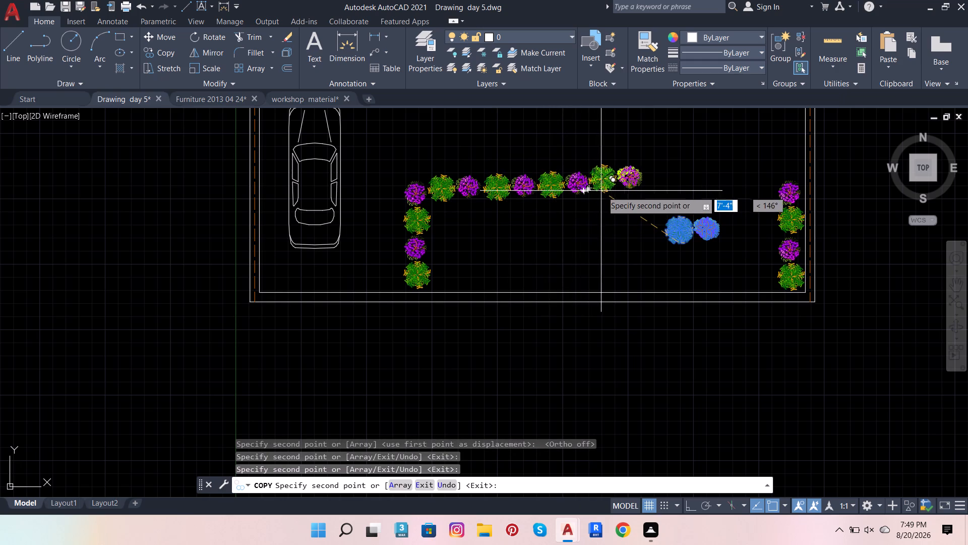
left_click(604, 194)
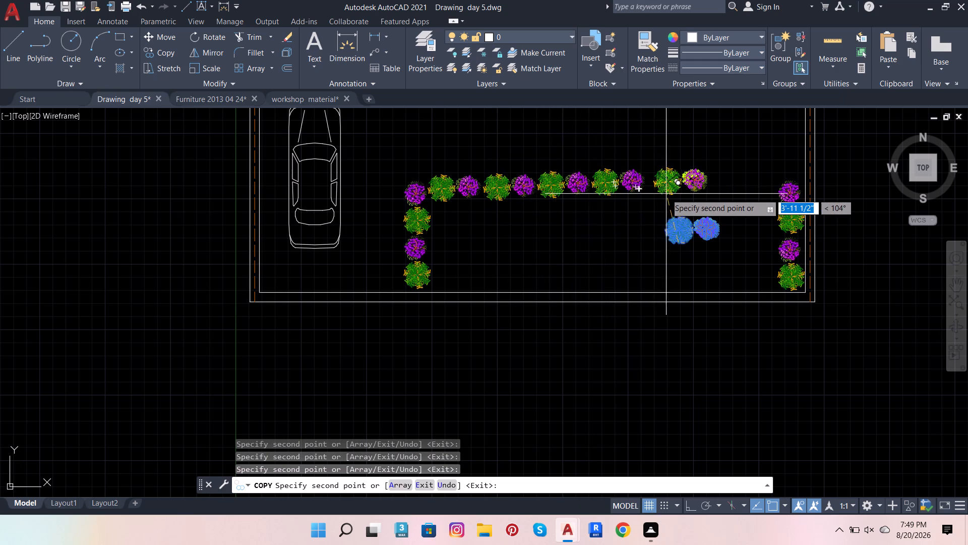
left_click(656, 195)
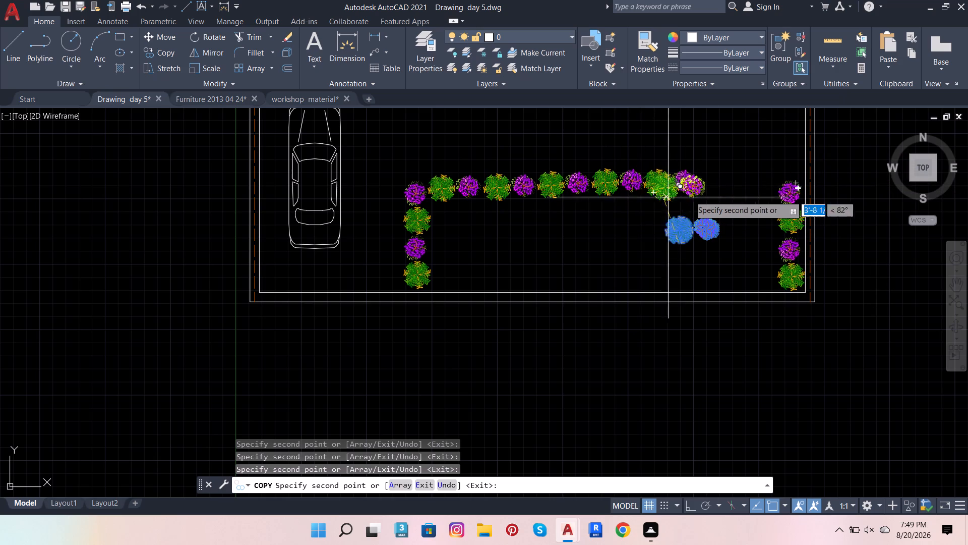
left_click(710, 194)
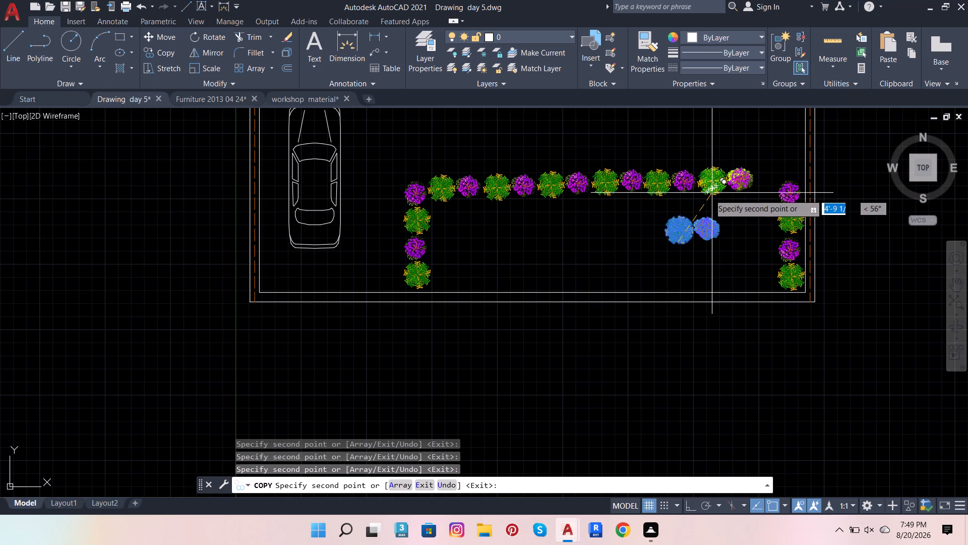
key("Escape")
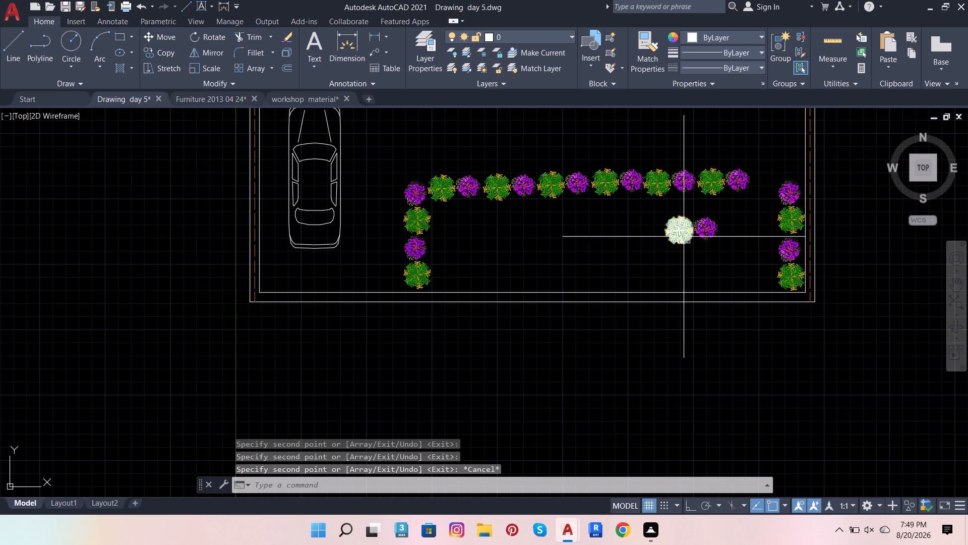
Move the leftover green tree from the open yard northeast to fill the row's east end, beside the eastern column's top purple-flowered tree.
left_click(684, 237)
left_click(156, 37)
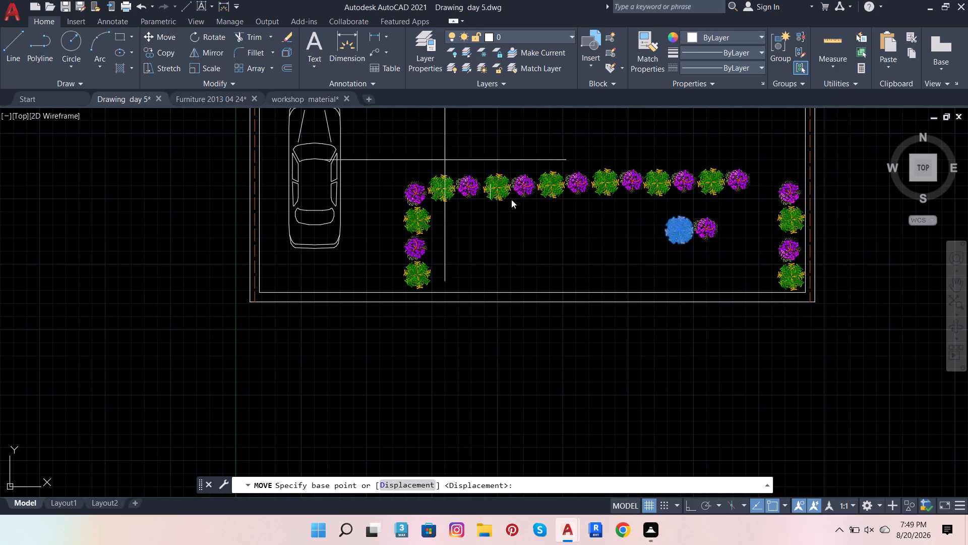
left_click(670, 232)
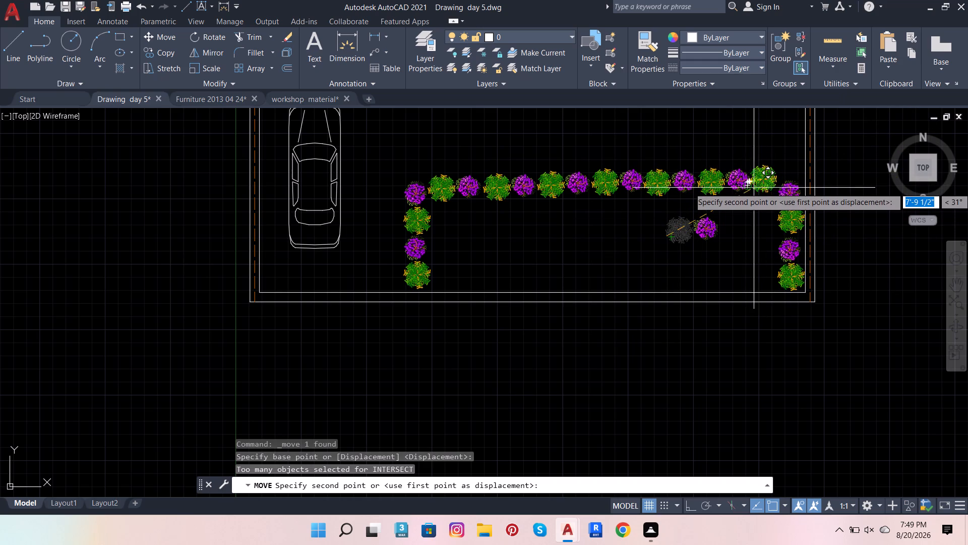
scroll(765, 195, "up", 3)
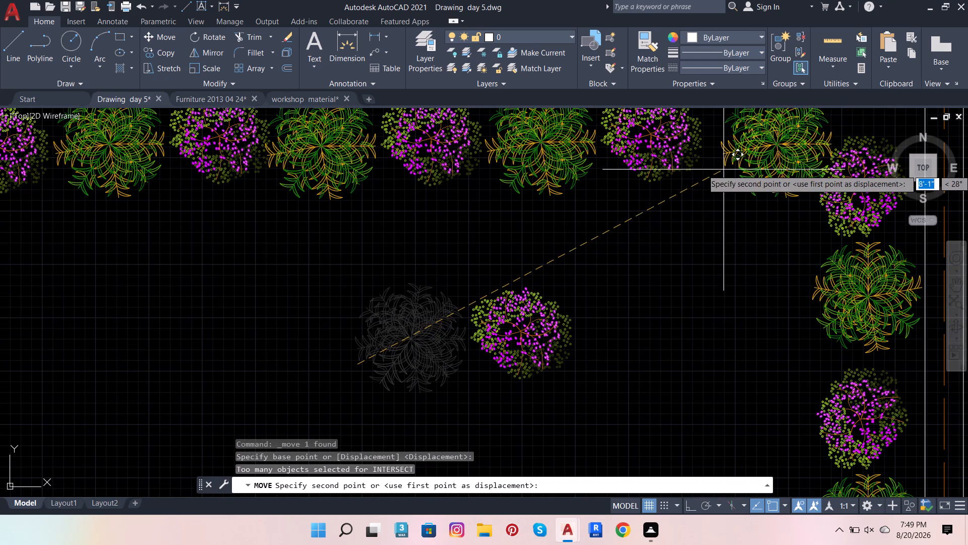
left_click(708, 204)
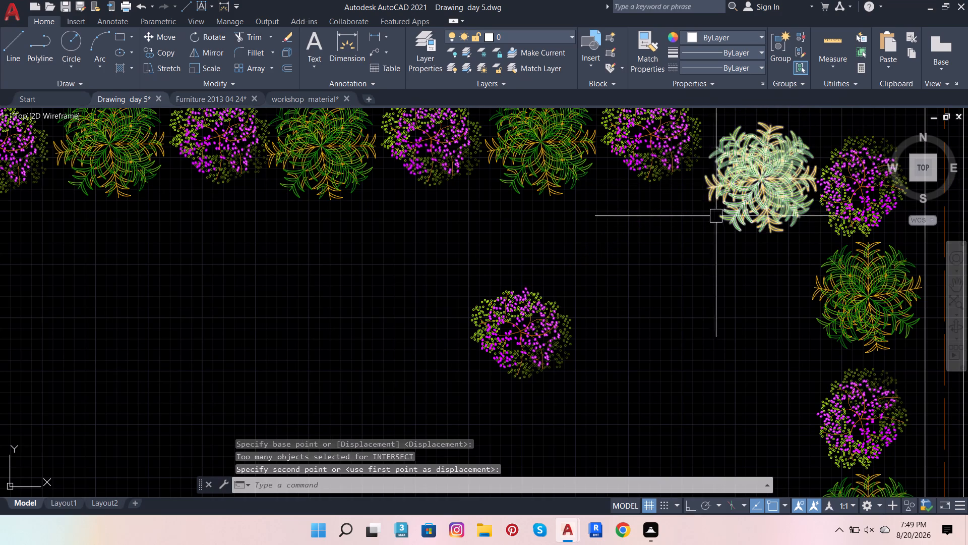
Move the easternmost copied green and purple-flowered pair in the horizontal row about 1' south, level with the green tree at its east end.
scroll(717, 222, "down", 2)
left_click(645, 186)
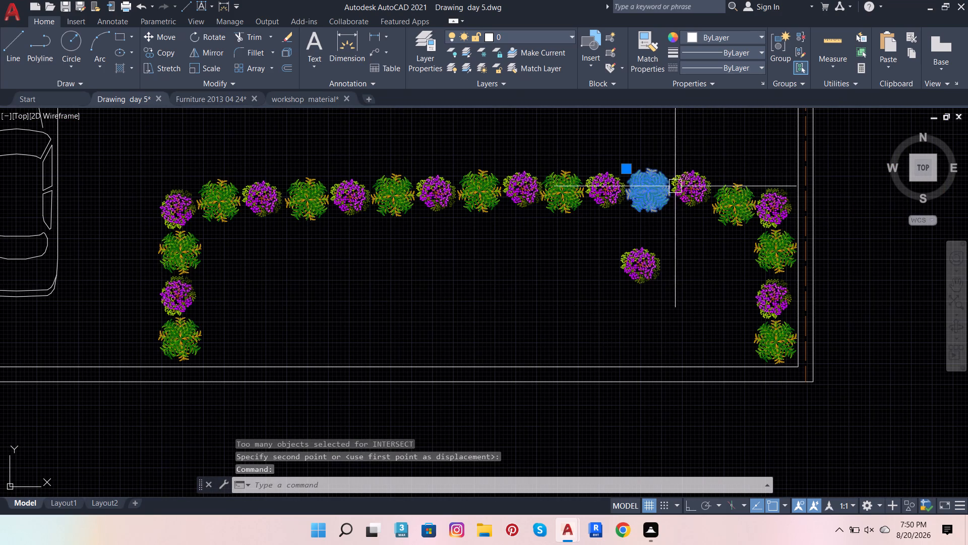
left_click(692, 187)
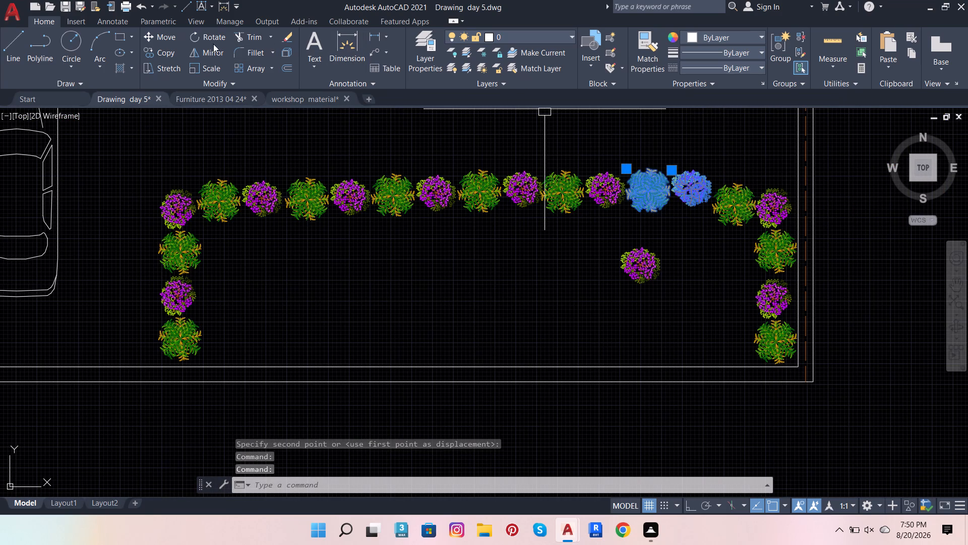
left_click(162, 35)
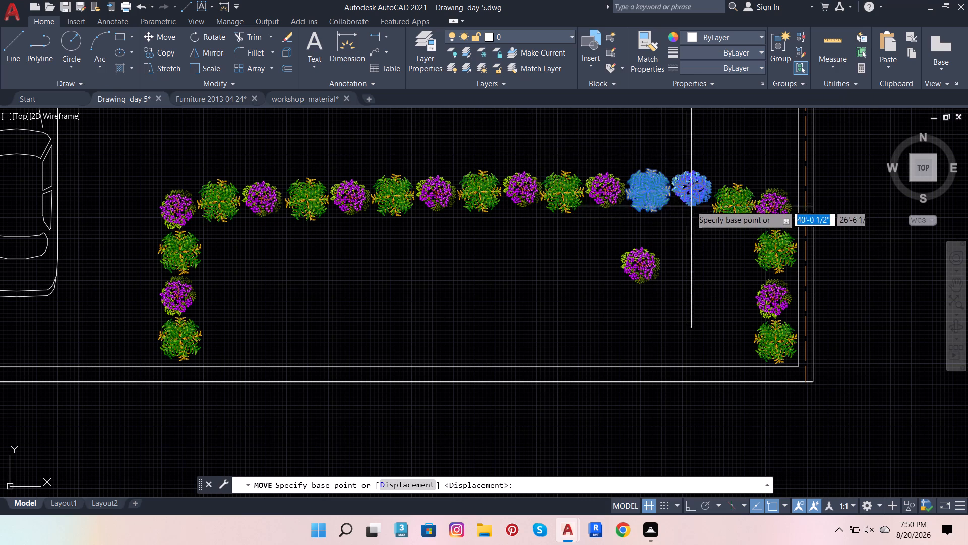
left_click(679, 199)
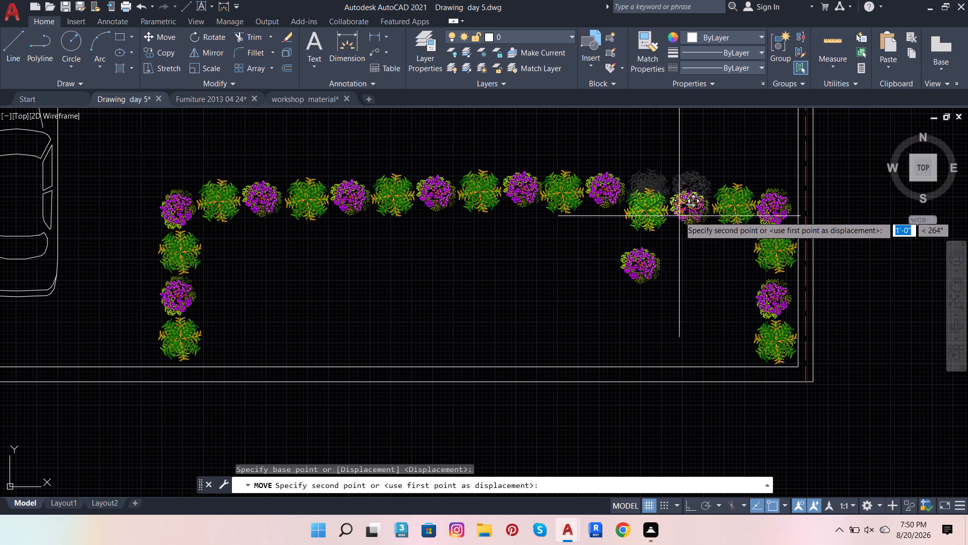
left_click(680, 213)
Move the six trees in the middle of the horizontal row south together, slightly below the neighbouring trees' line.
left_click(602, 191)
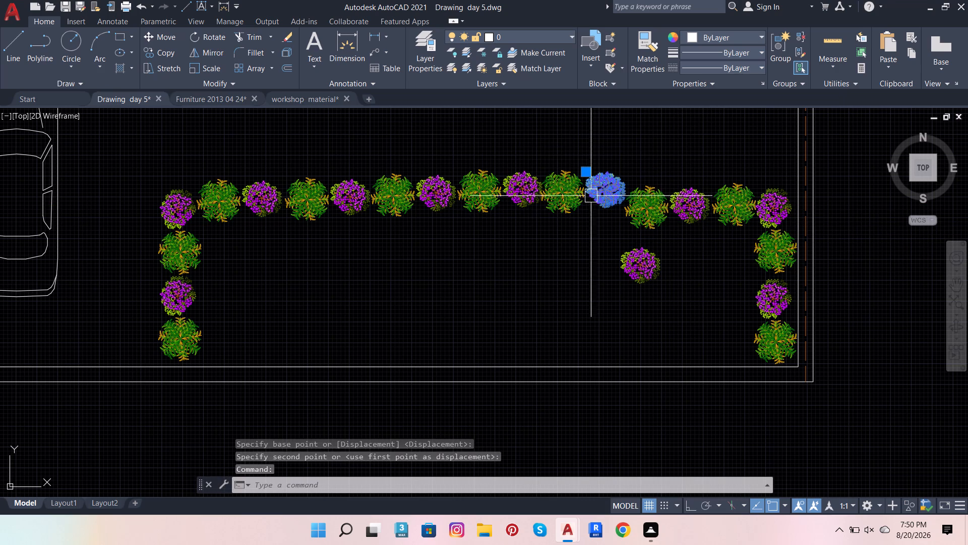
left_click(571, 196)
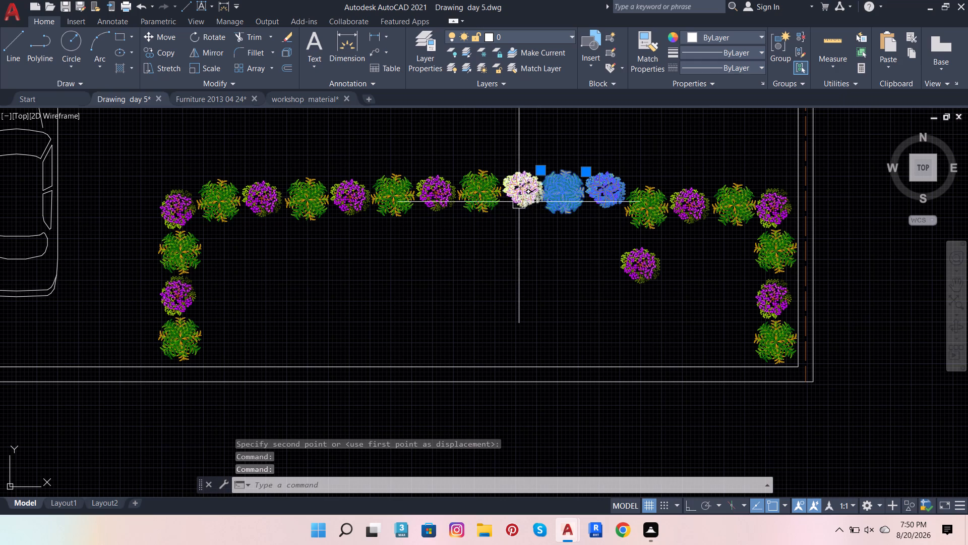
left_click(519, 201)
left_click(479, 204)
left_click(425, 205)
left_click(397, 204)
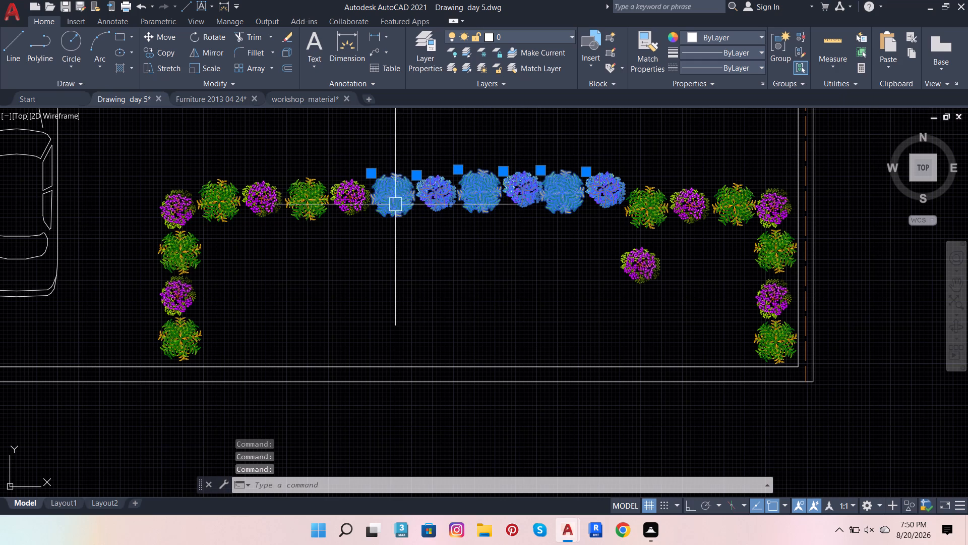
left_click(153, 33)
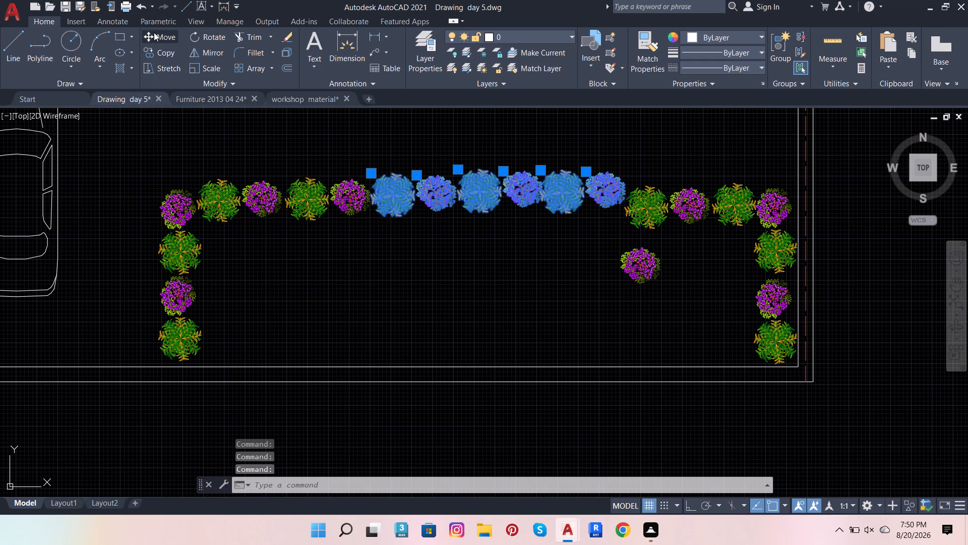
left_click(613, 201)
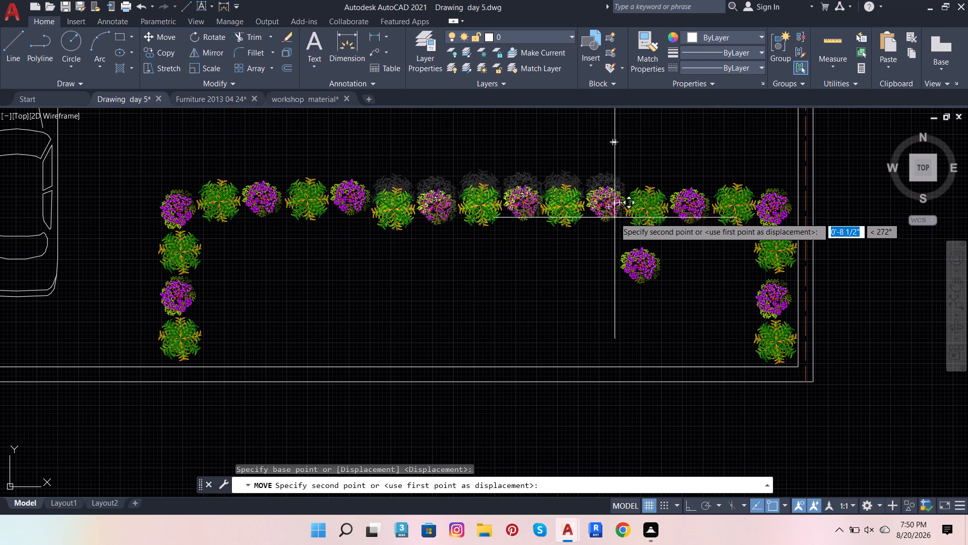
left_click(612, 227)
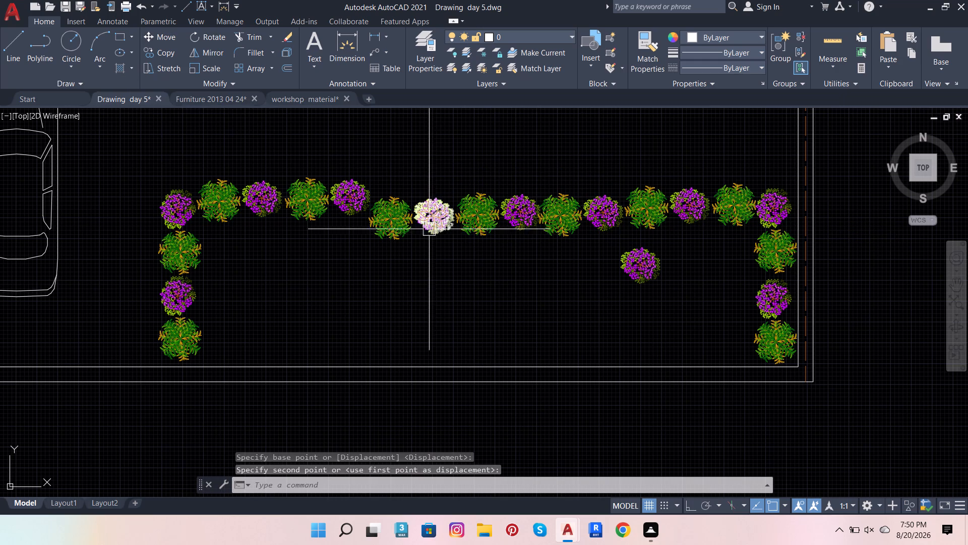
Move the westernmost lowered green and purple-flowered pair about 10" north, in line with the western trees of the row.
left_click(418, 227)
left_click(381, 222)
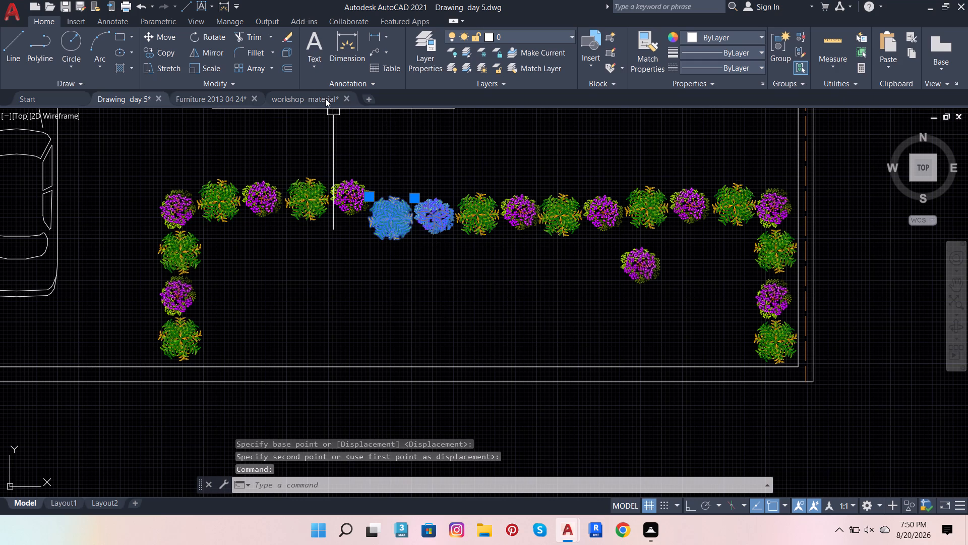
left_click(168, 42)
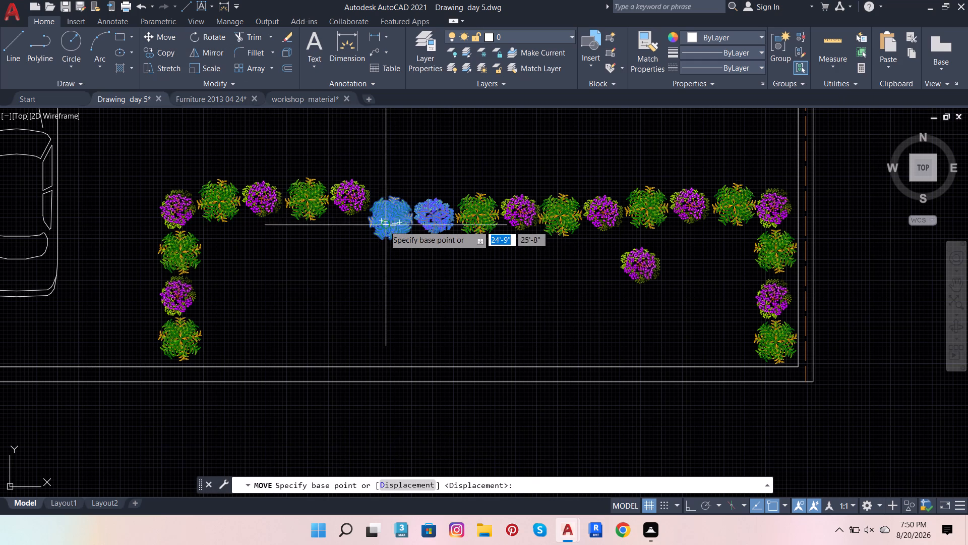
left_click(384, 226)
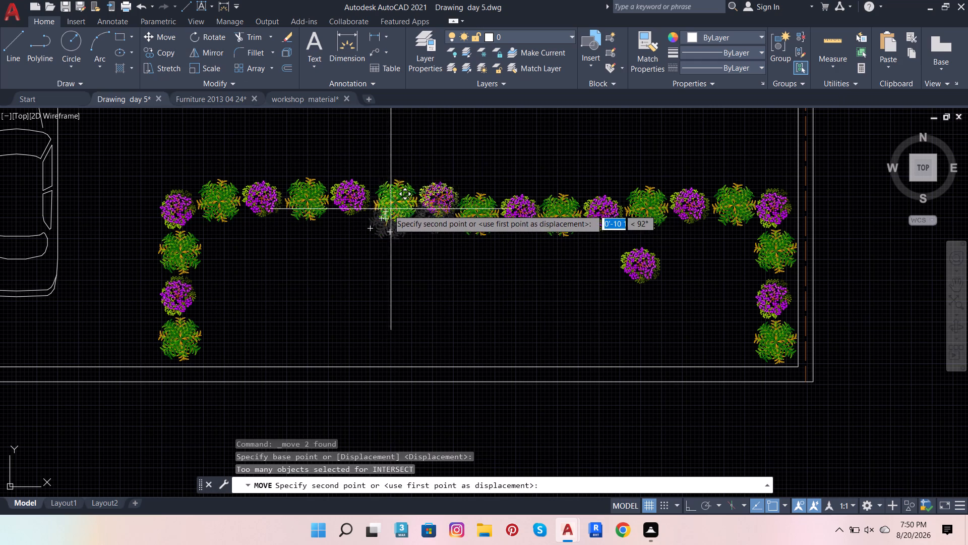
left_click(388, 209)
Move the westernmost green tree still below the line slightly northeast, in line with the row's western trees.
left_click(476, 227)
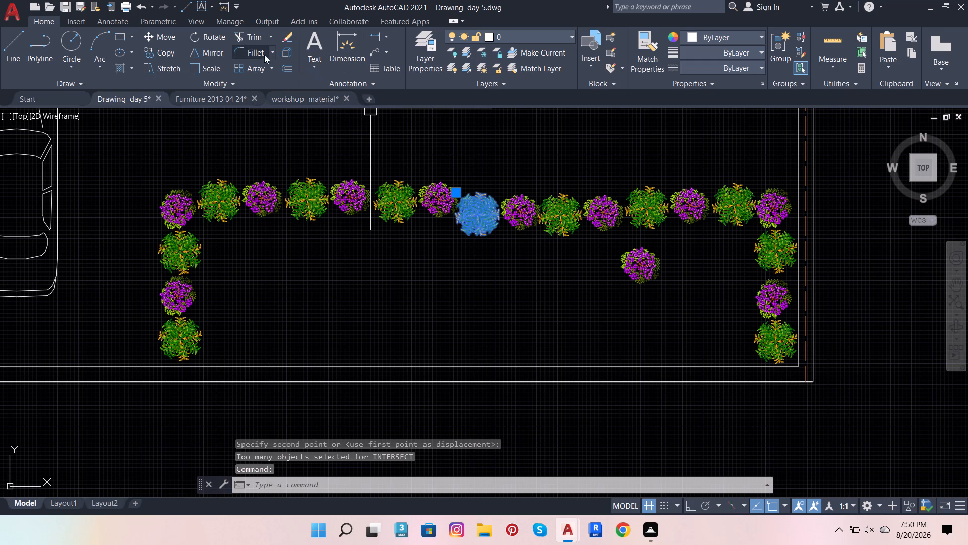
left_click(165, 34)
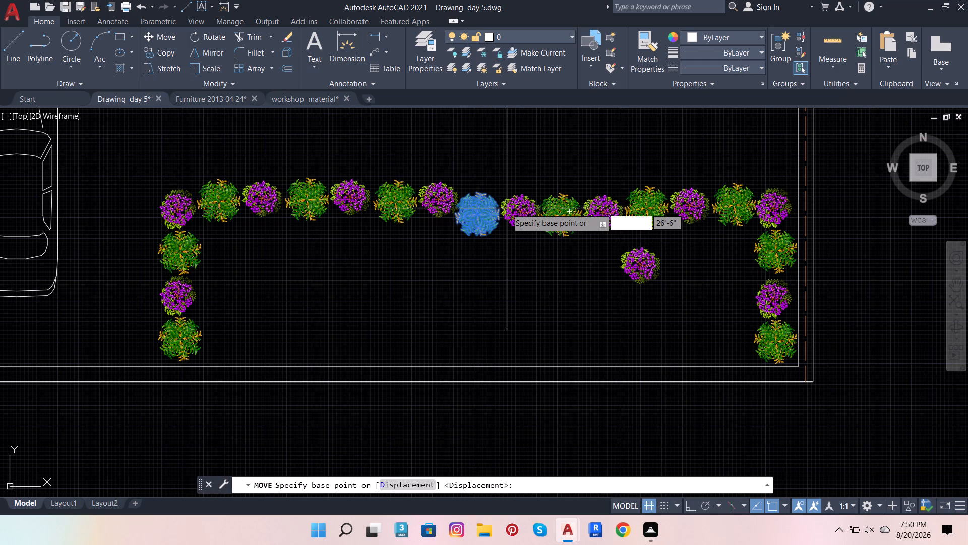
left_click(482, 205)
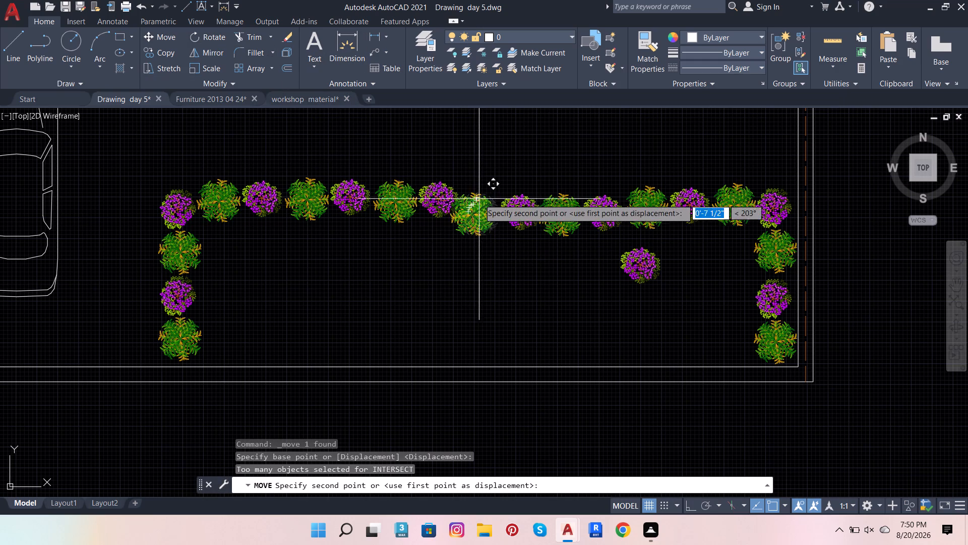
left_click(490, 187)
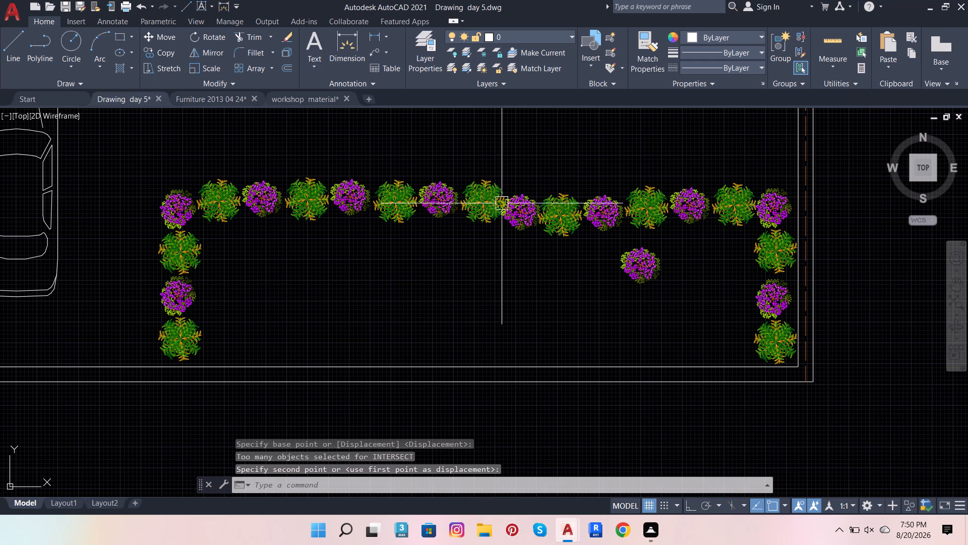
Move the purple-flowered tree just east of that green tree northeast, slightly above the row.
left_click(523, 210)
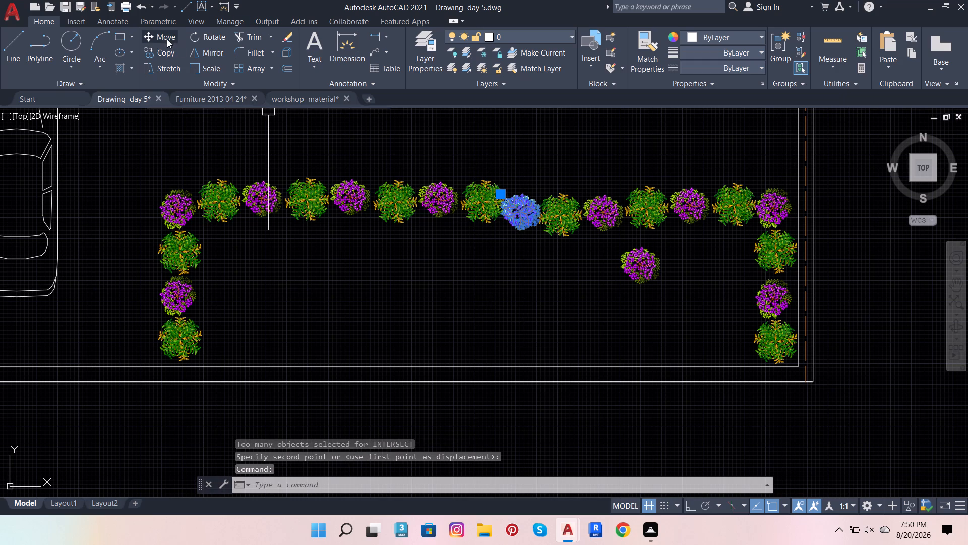
left_click(167, 33)
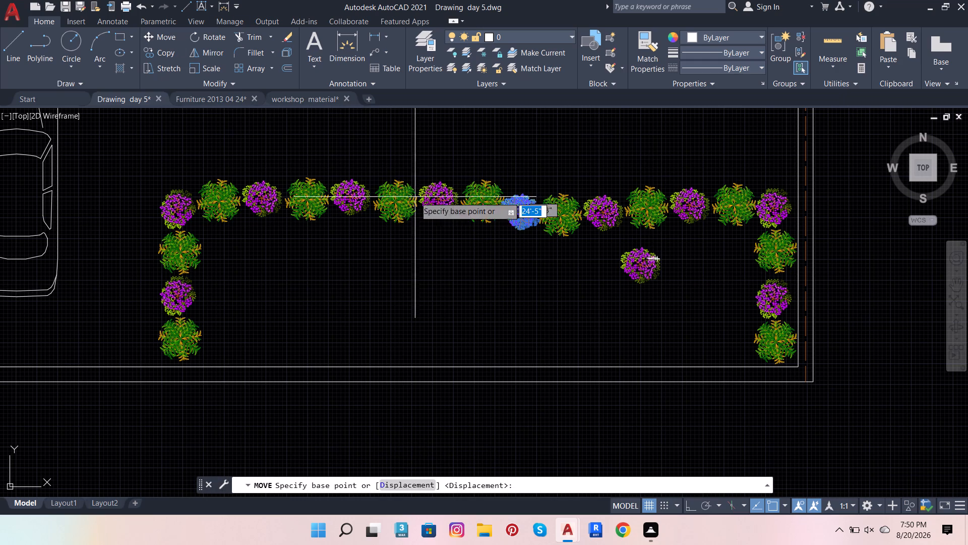
left_click(527, 206)
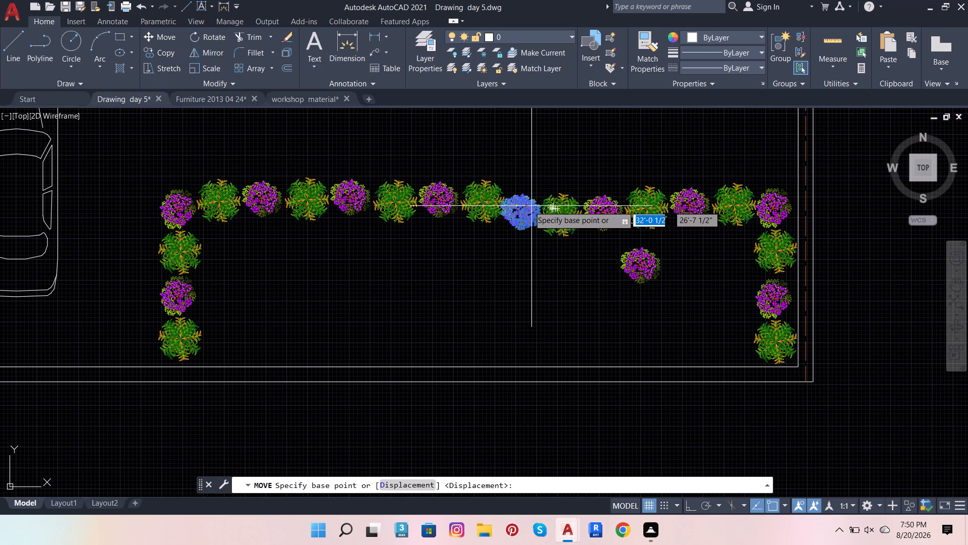
left_click(533, 172)
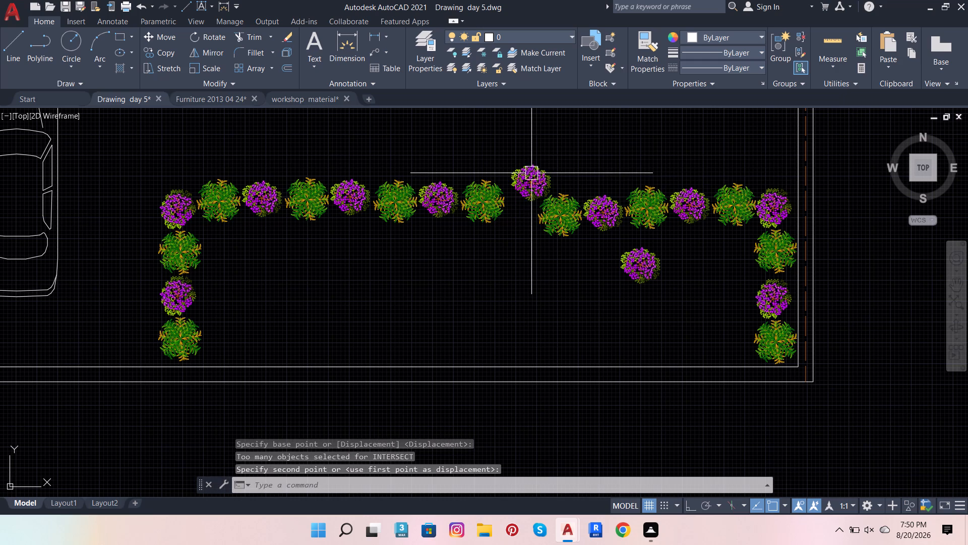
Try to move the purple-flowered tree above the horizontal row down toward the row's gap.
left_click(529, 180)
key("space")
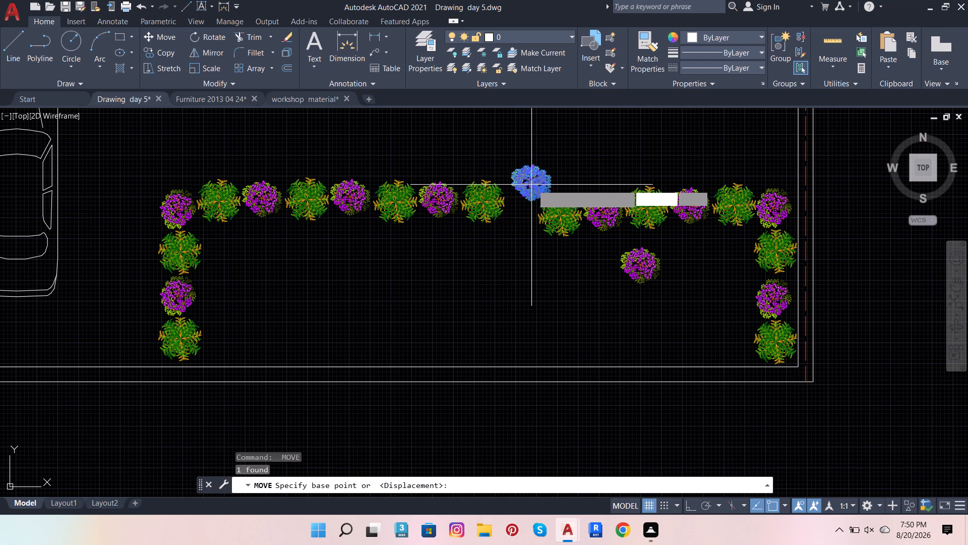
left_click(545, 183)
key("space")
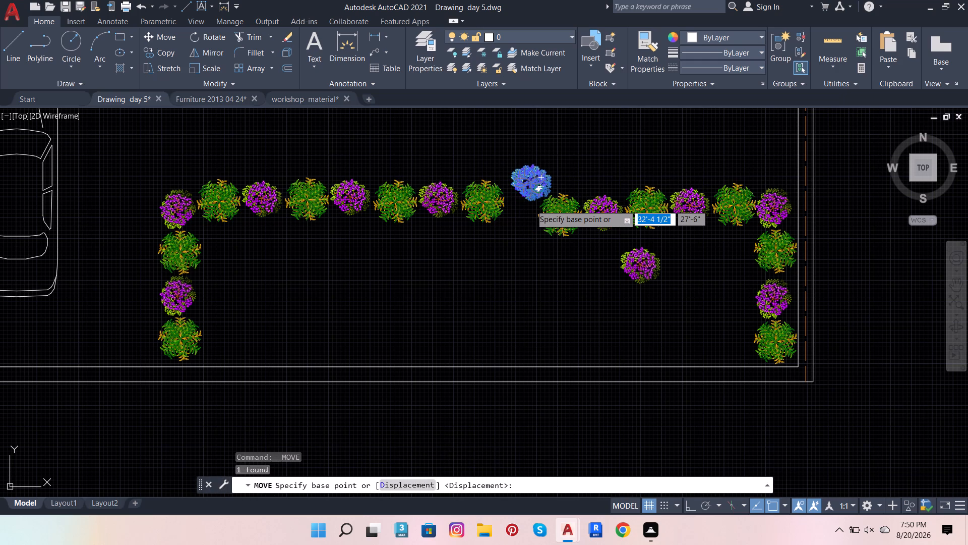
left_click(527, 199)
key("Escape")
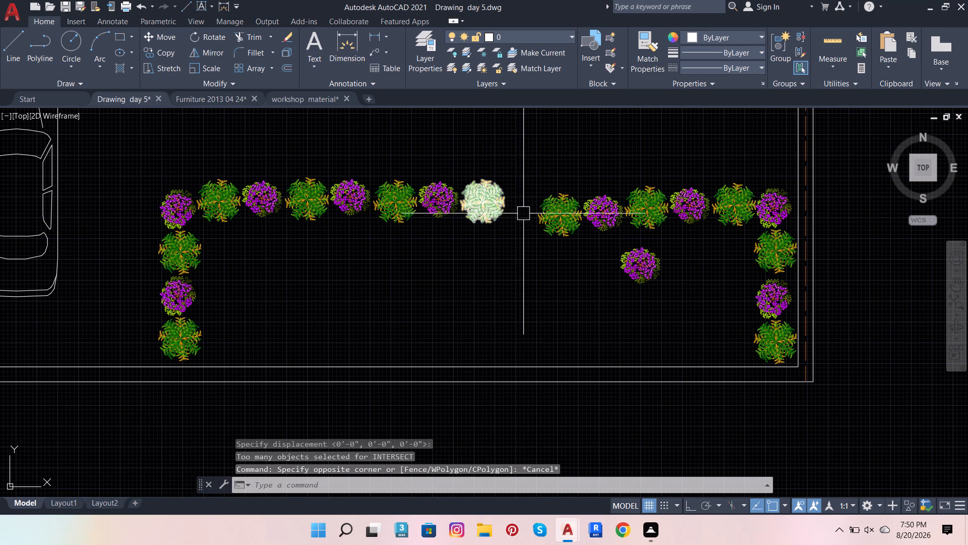
Move the loose purple-flowered tree below the row into the gap between the two green trees.
left_click(640, 264)
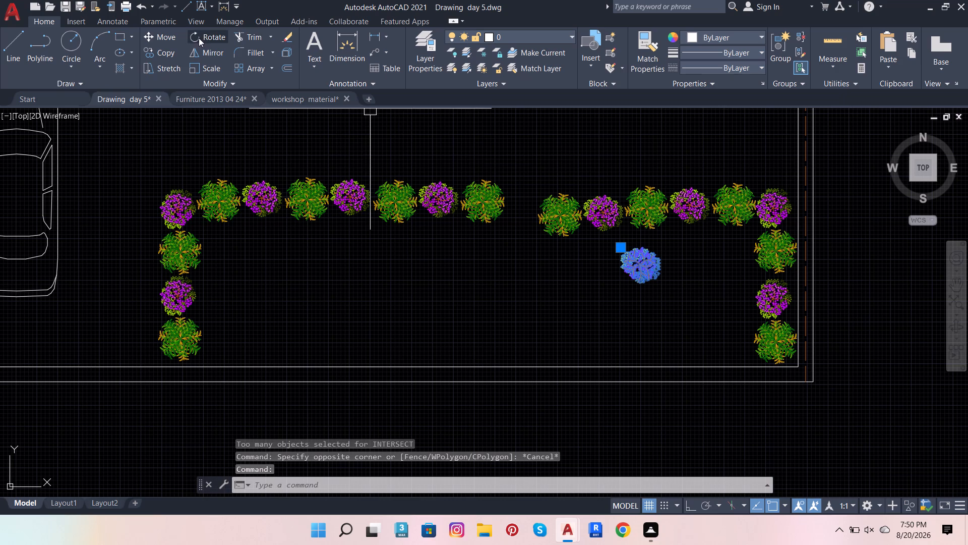
left_click(161, 39)
left_click(627, 264)
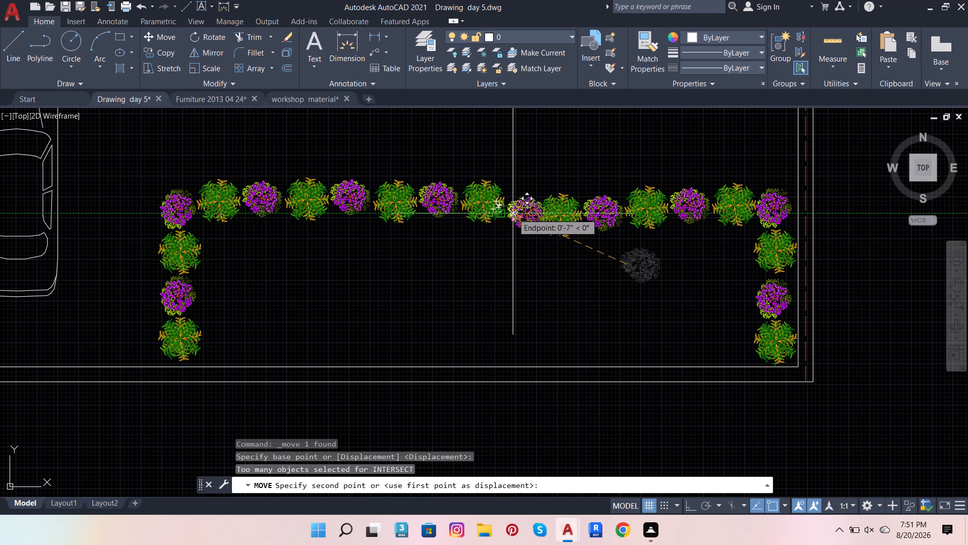
left_click(513, 213)
Erase the stray purple-flowered tree lying outside the plan near the spare car.
scroll(623, 334, "down", 3)
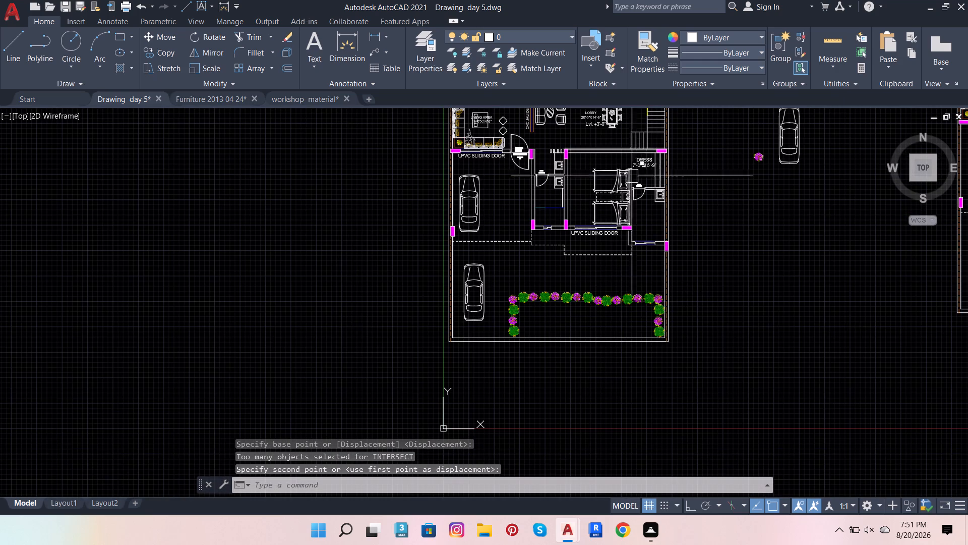
left_click(758, 158)
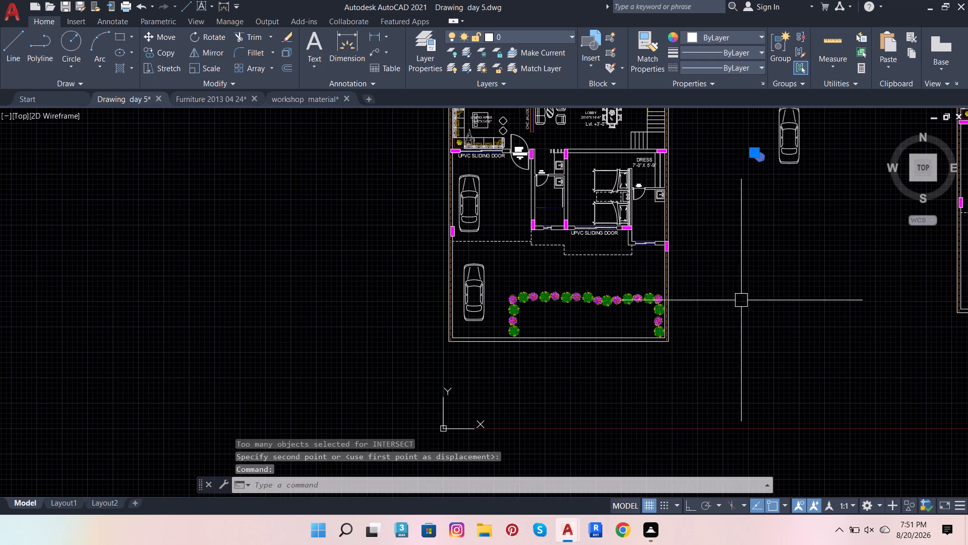
key("Delete")
Move the double bed with side tables from the eastern plan's northwest bedroom to the empty area east of that plan.
scroll(554, 287, "down", 2)
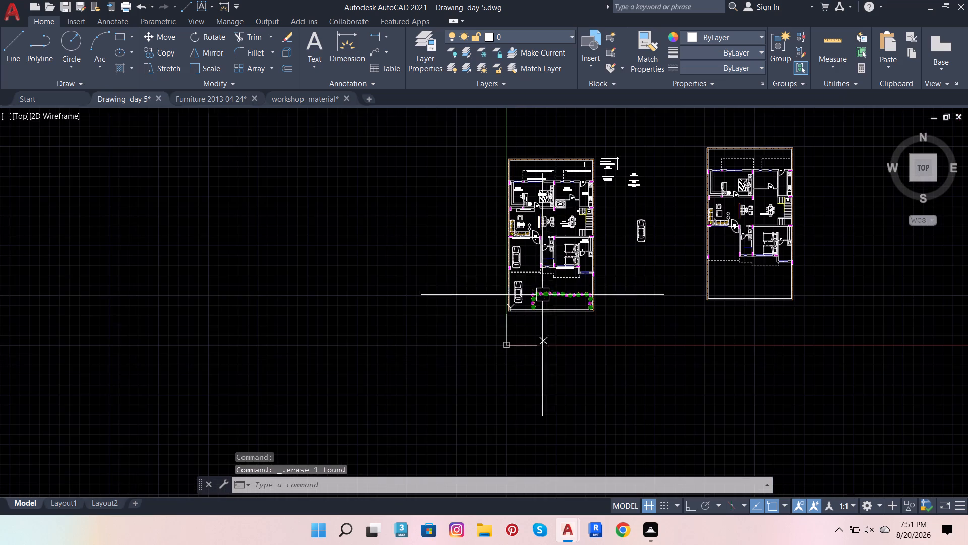
scroll(800, 159, "up", 3)
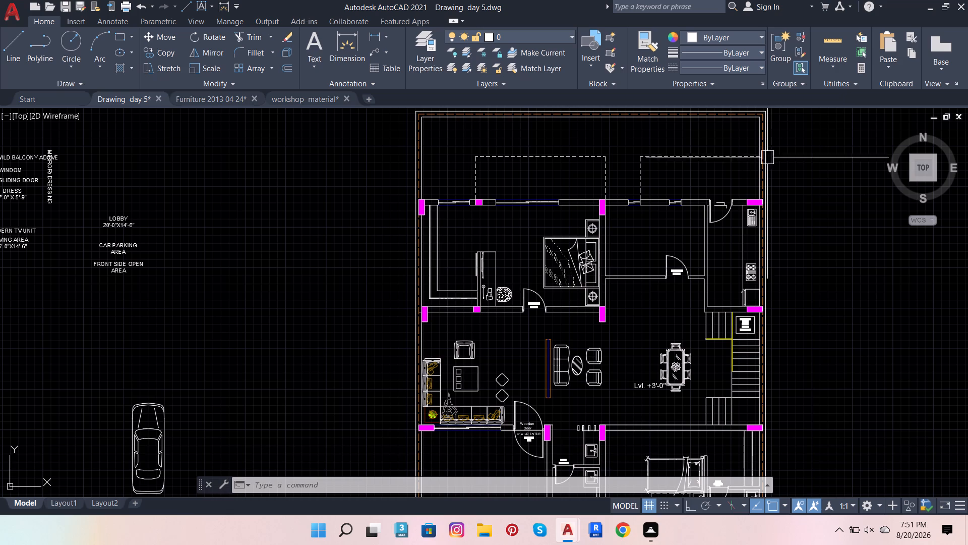
left_click(582, 243)
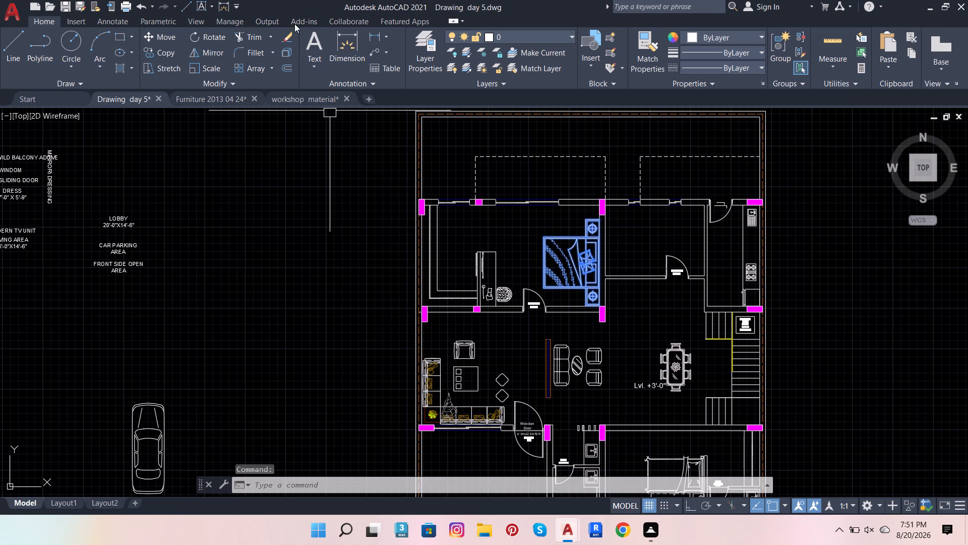
left_click(162, 32)
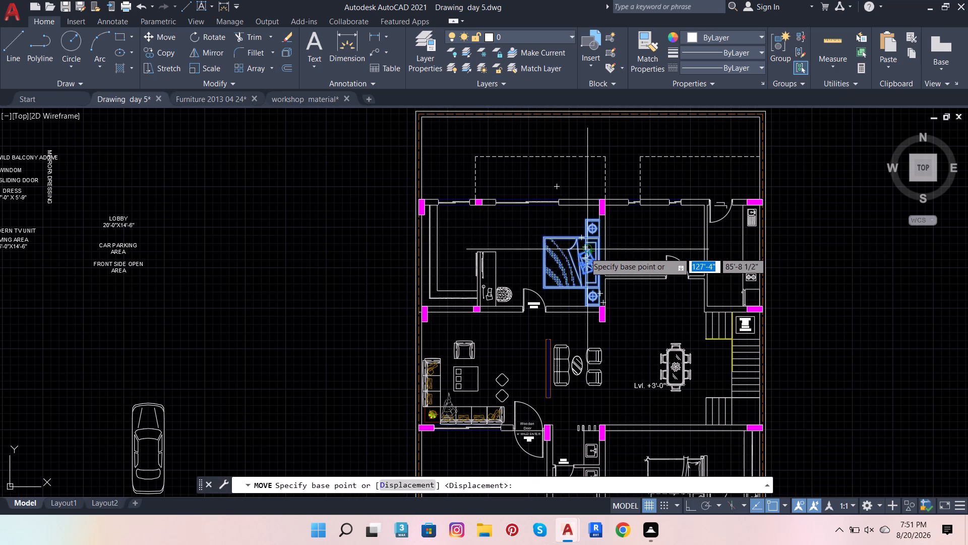
left_click(585, 252)
left_click(867, 261)
Move the twin beds from the eastern plan's south bedroom into its northwest bedroom, against the east wall.
scroll(792, 281, "down", 2)
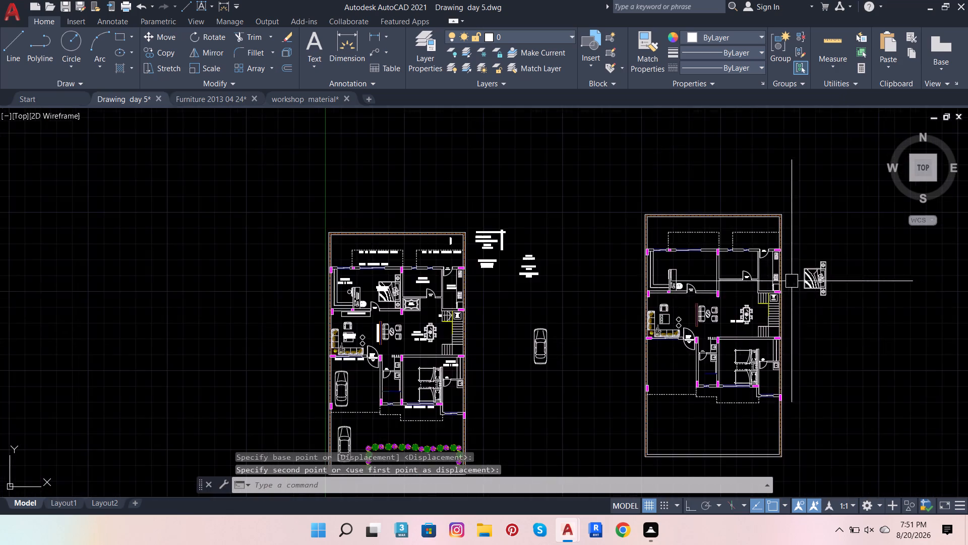
scroll(769, 369, "up", 1)
left_click(722, 370)
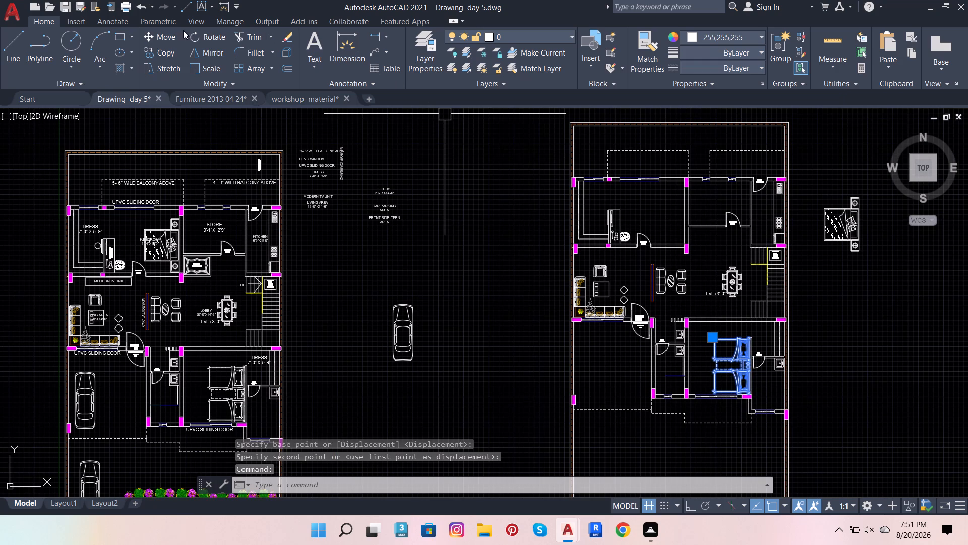
left_click(163, 40)
scroll(737, 356, "up", 3)
scroll(770, 367, "down", 2)
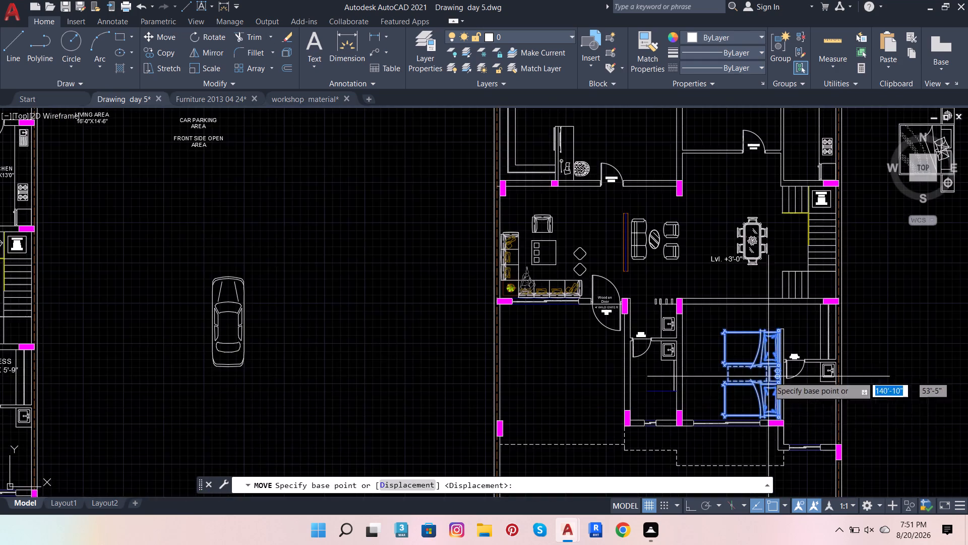
scroll(771, 416, "up", 3)
left_click(802, 423)
scroll(795, 392, "down", 4)
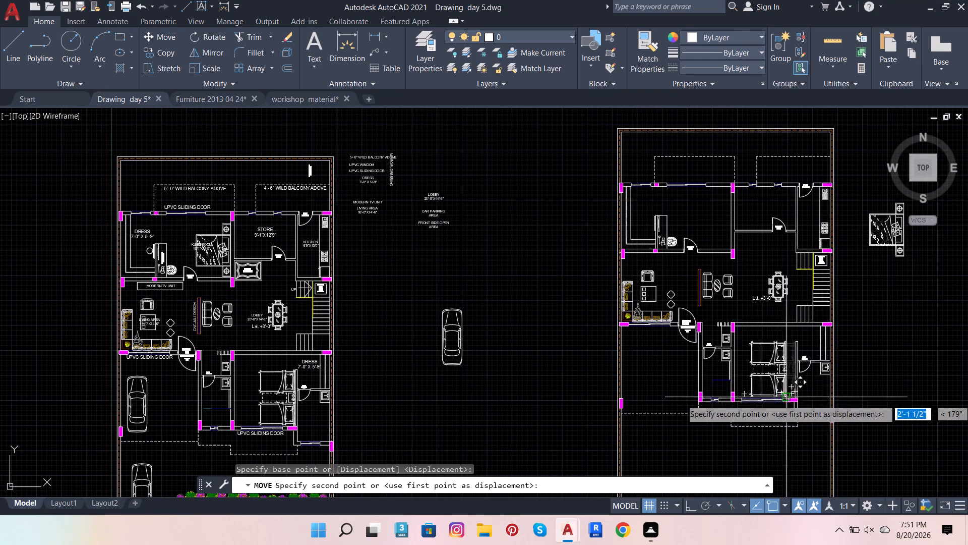
scroll(727, 244, "up", 4)
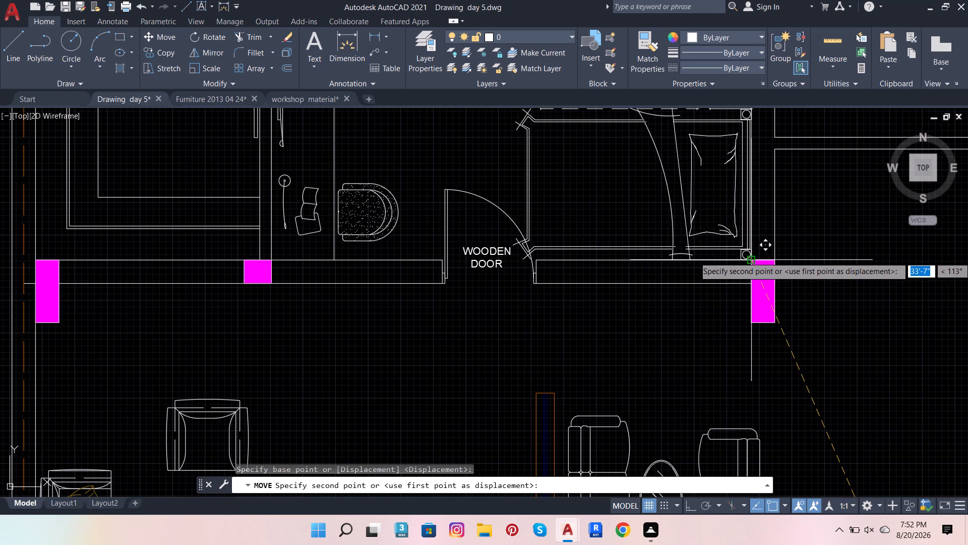
scroll(753, 249, "down", 3)
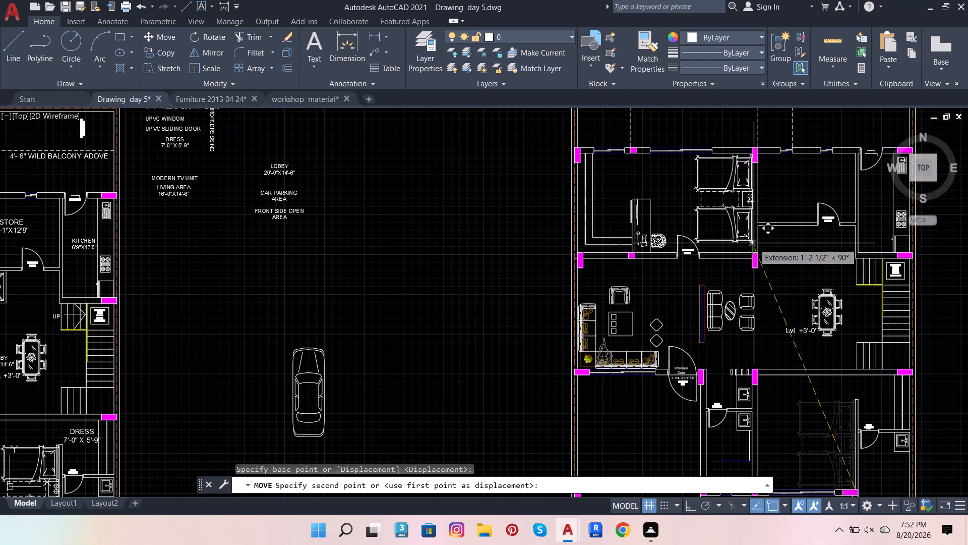
left_click(754, 243)
Move the double bed with side tables from outside the eastern plan into its south bedroom, at the east wall's lower end.
scroll(715, 243, "down", 2)
left_click(829, 235)
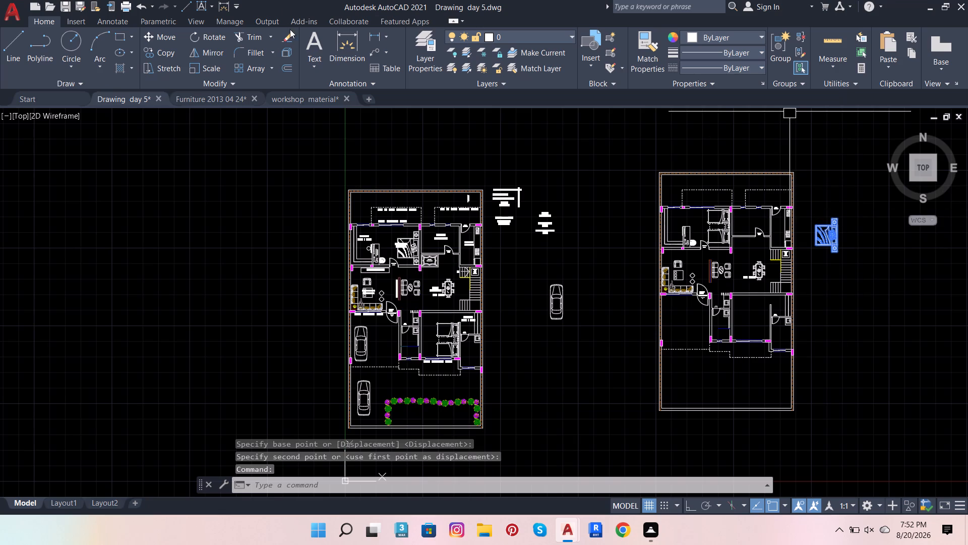
left_click(163, 38)
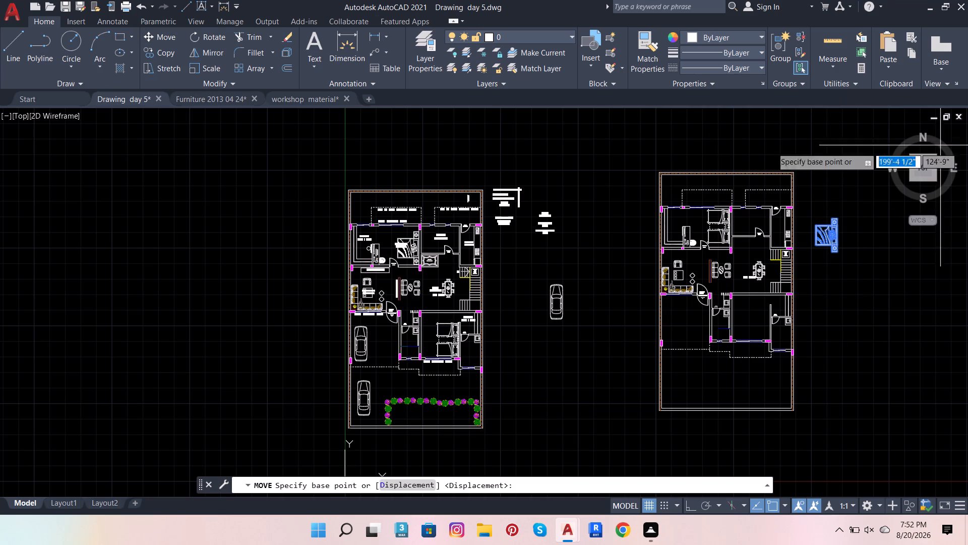
left_click(837, 252)
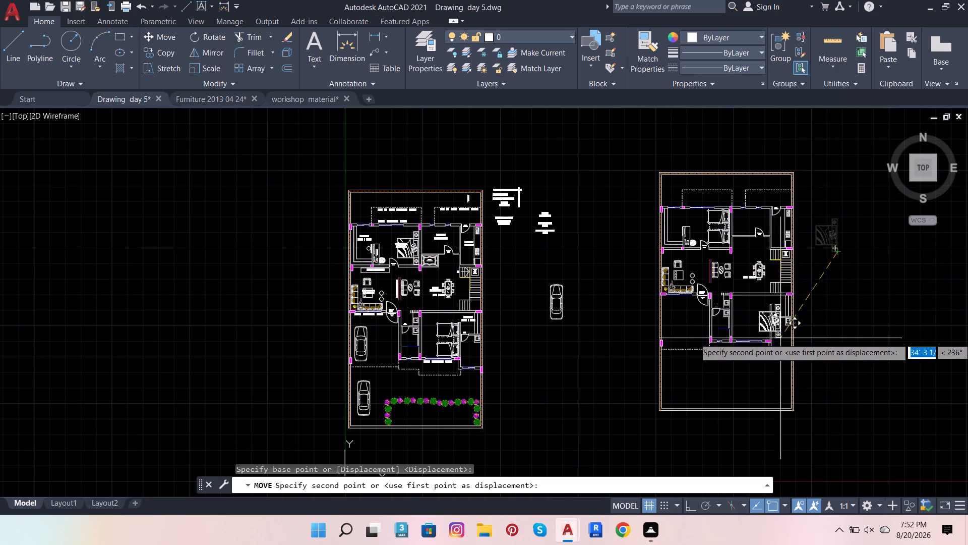
scroll(773, 338, "up", 3)
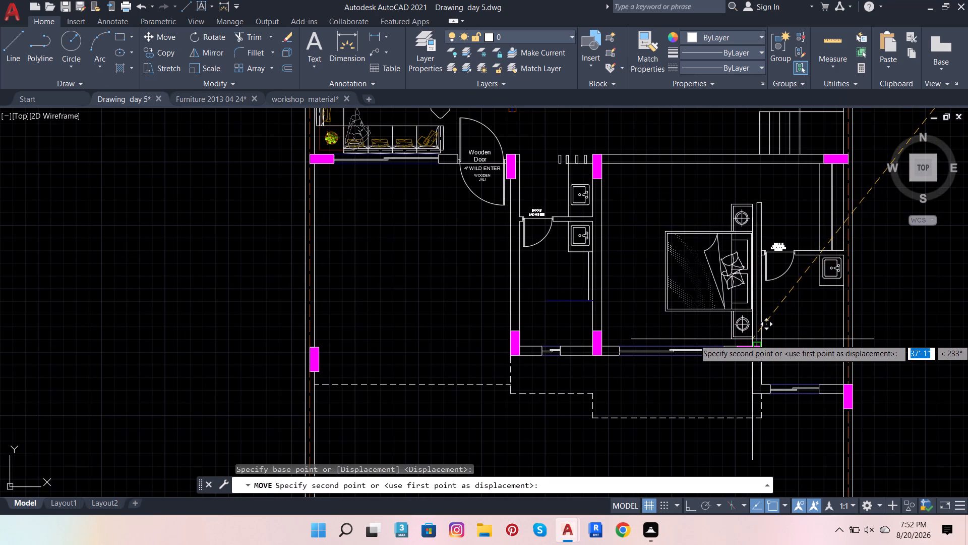
left_click(752, 339)
Open the block gfhdr6777ju, the door with overlapping labels beside the south bedroom, for editing in the Block Editor.
scroll(756, 257, "down", 3)
scroll(784, 248, "up", 4)
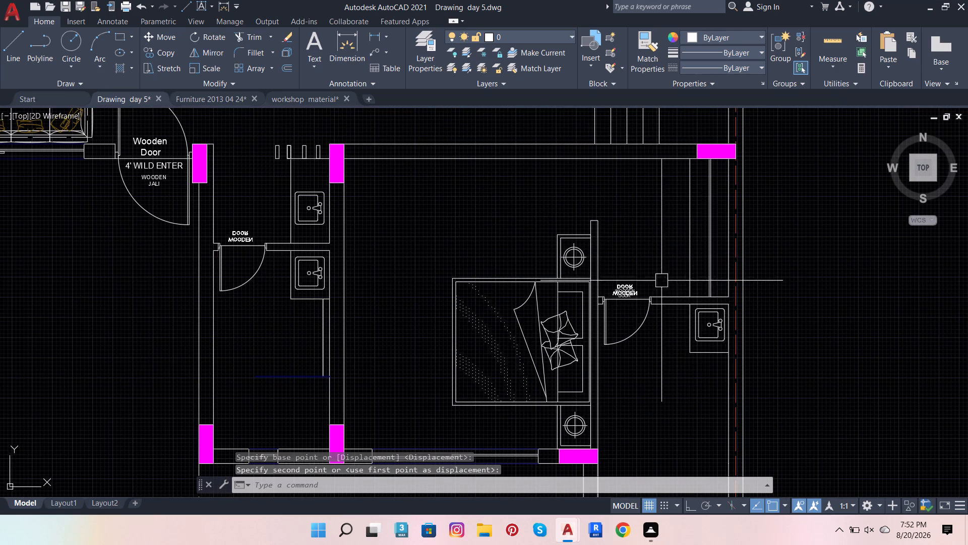
scroll(646, 284, "up", 4)
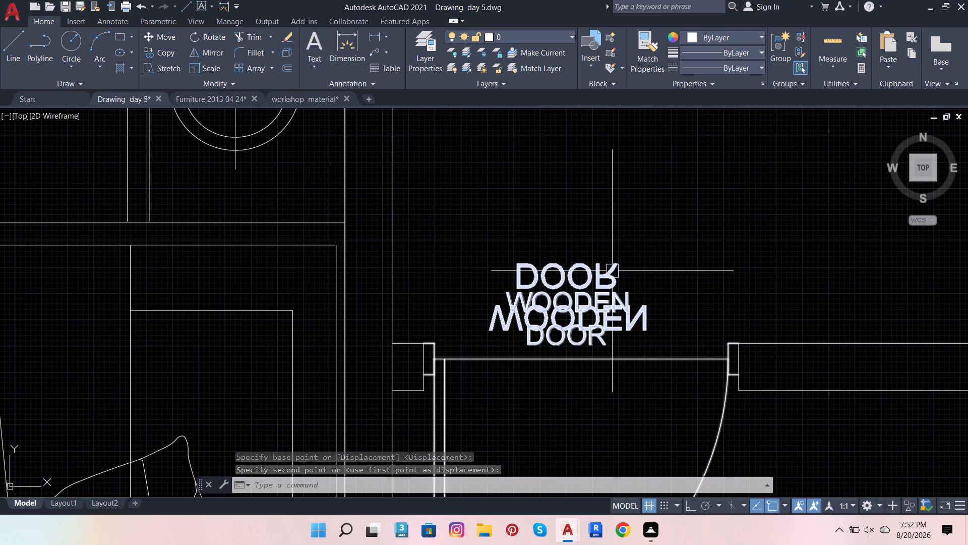
left_click(612, 271)
double_click(606, 287)
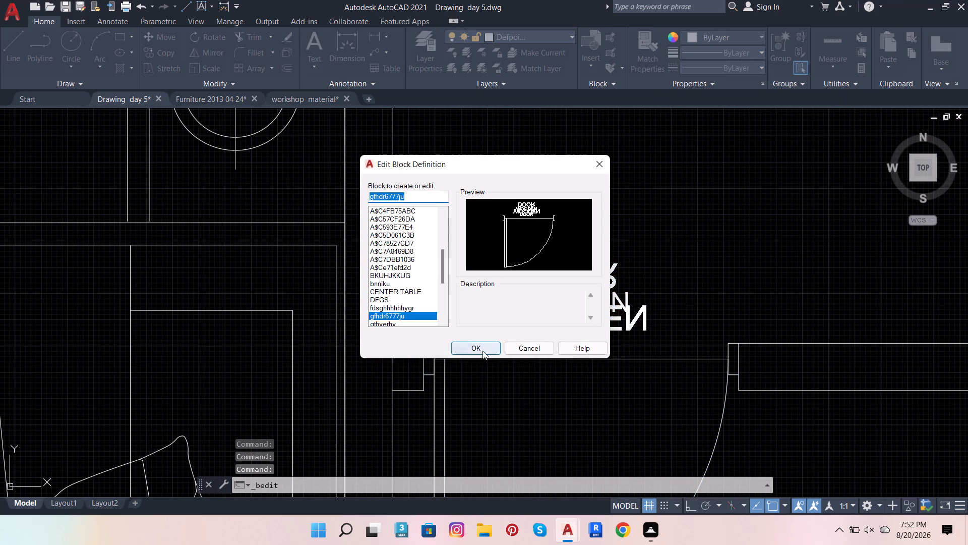
left_click(482, 351)
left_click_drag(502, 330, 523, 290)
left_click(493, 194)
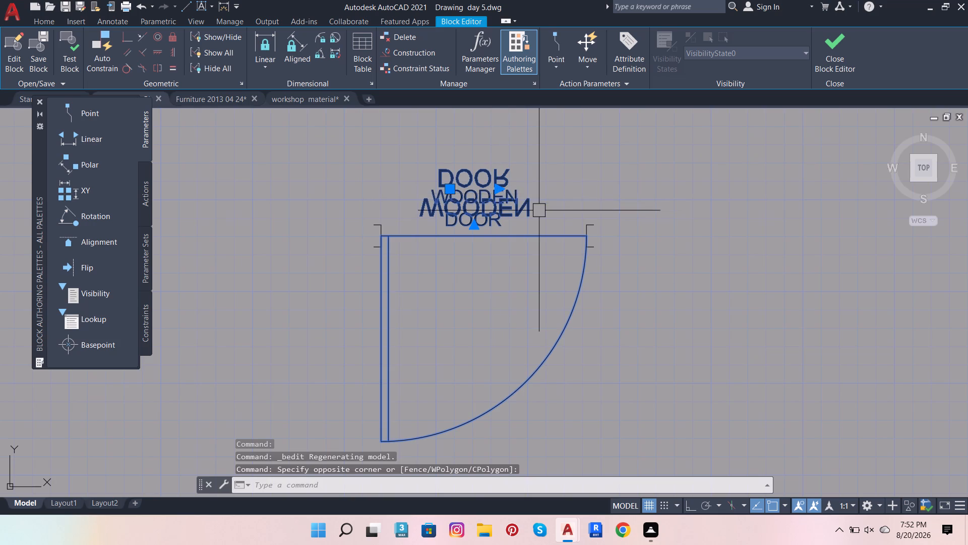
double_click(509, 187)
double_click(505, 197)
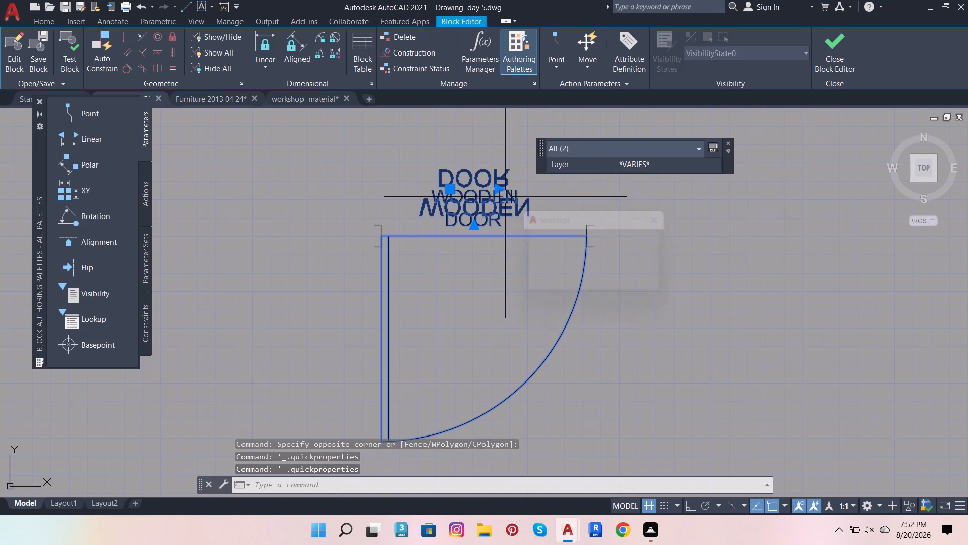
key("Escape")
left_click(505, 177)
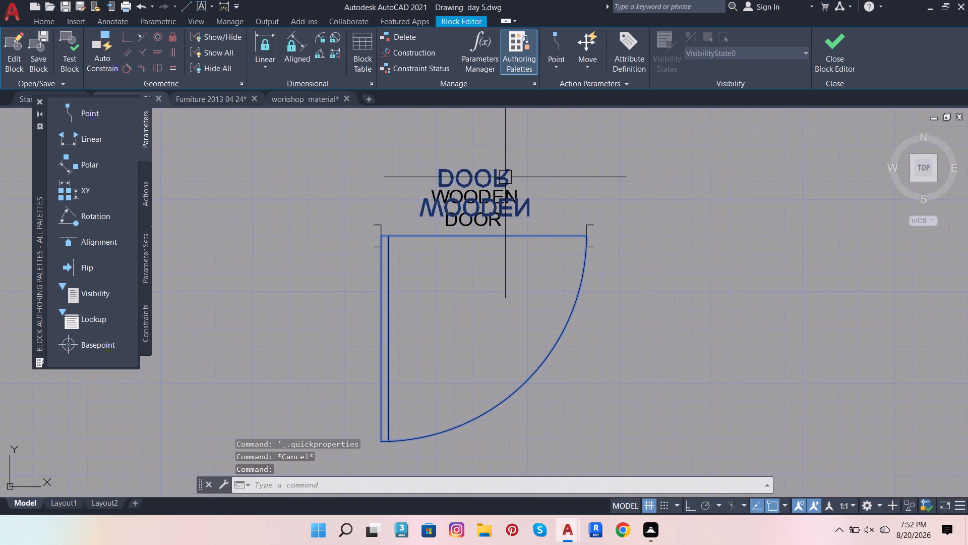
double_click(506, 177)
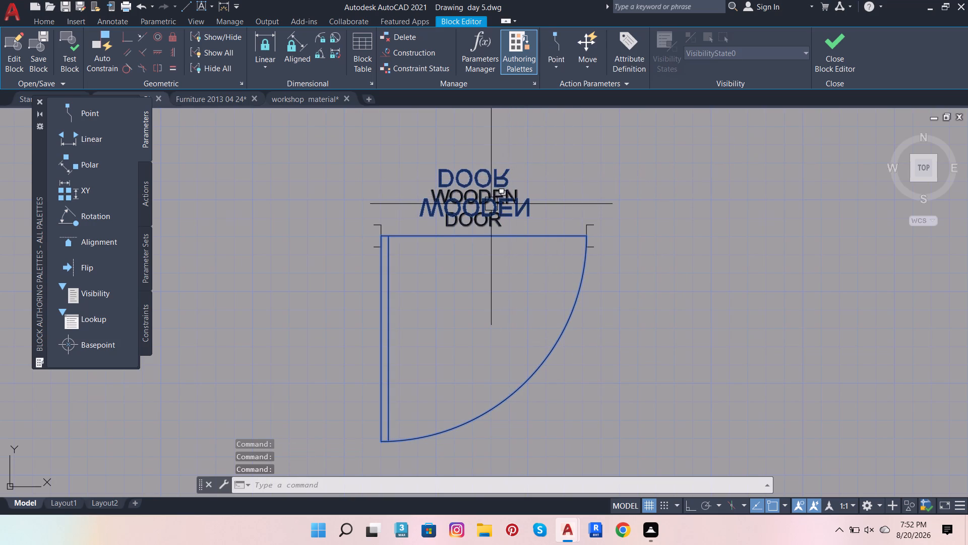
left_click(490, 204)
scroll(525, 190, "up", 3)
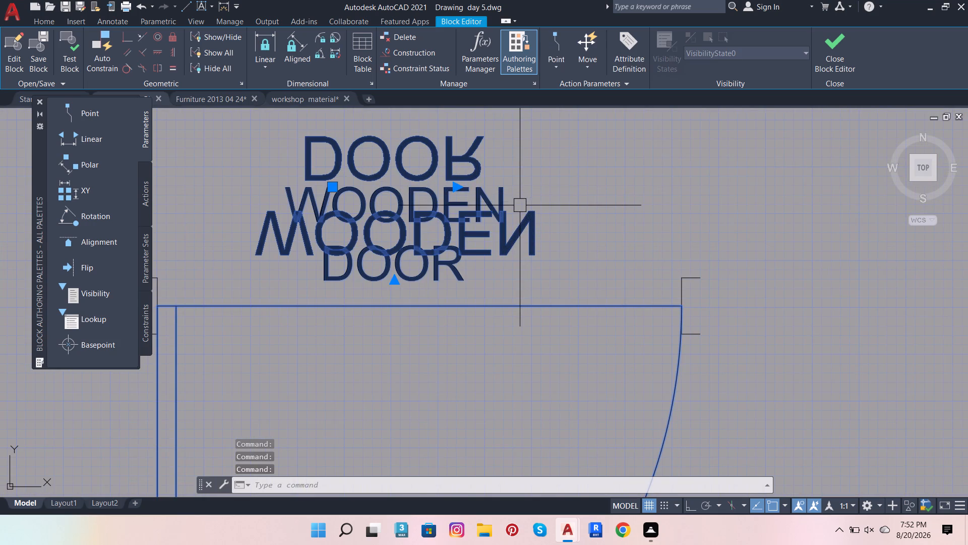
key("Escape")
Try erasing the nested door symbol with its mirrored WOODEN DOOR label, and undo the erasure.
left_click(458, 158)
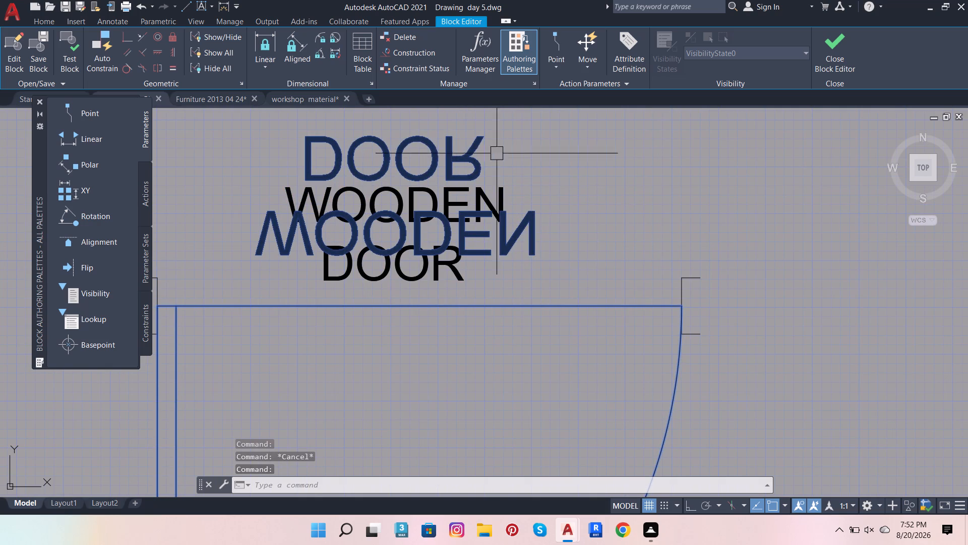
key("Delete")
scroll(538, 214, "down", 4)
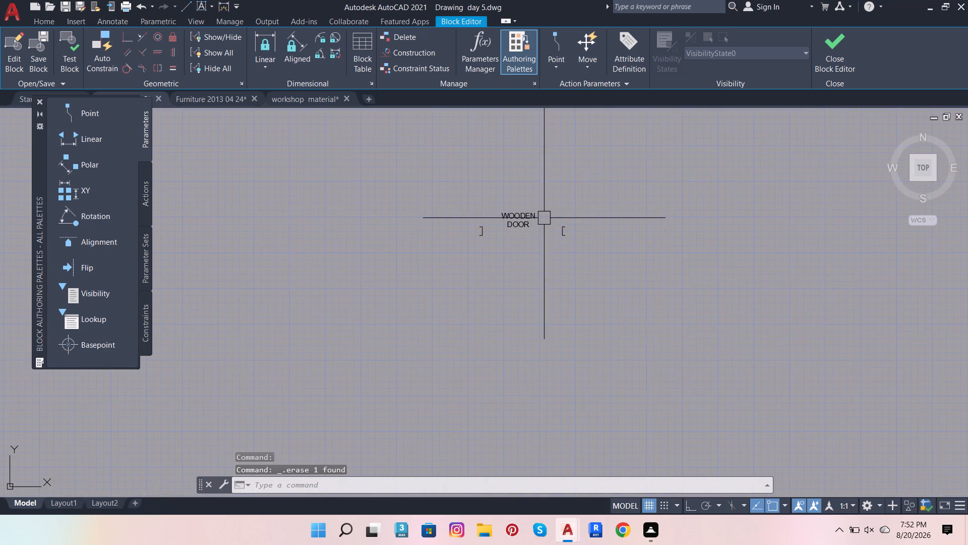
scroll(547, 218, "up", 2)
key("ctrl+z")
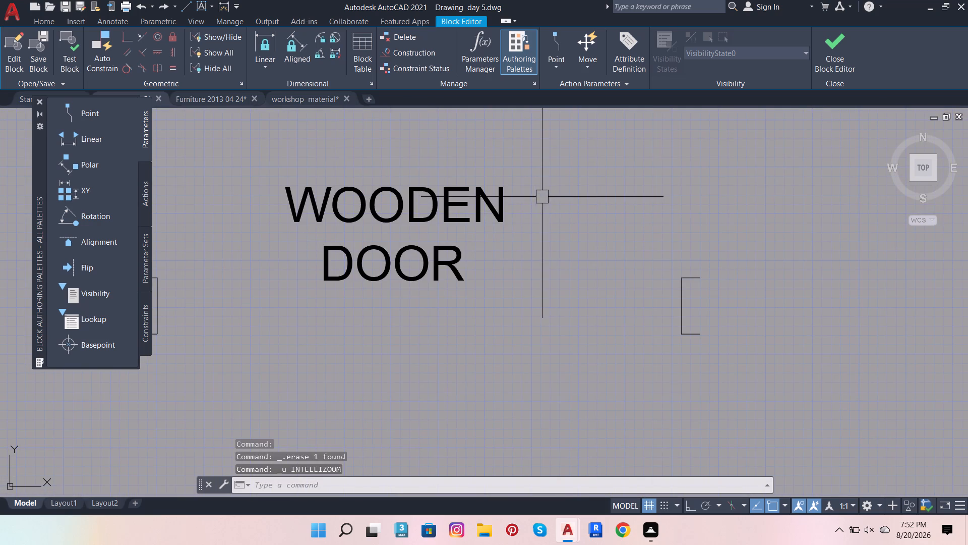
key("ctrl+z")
Erase the upright WOODEN DOOR text overlapping the mirrored label in the door block.
left_click(437, 275)
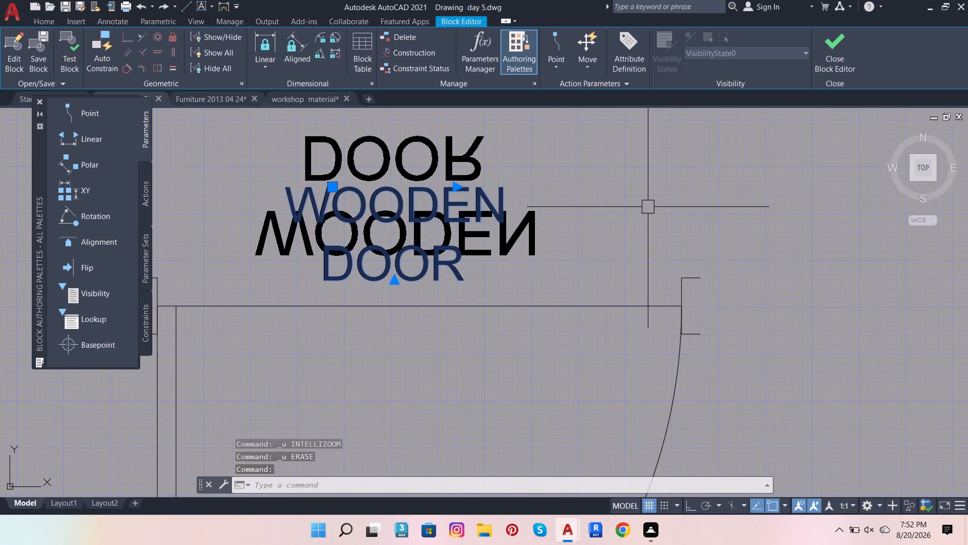
key("Delete")
scroll(651, 261, "down", 3)
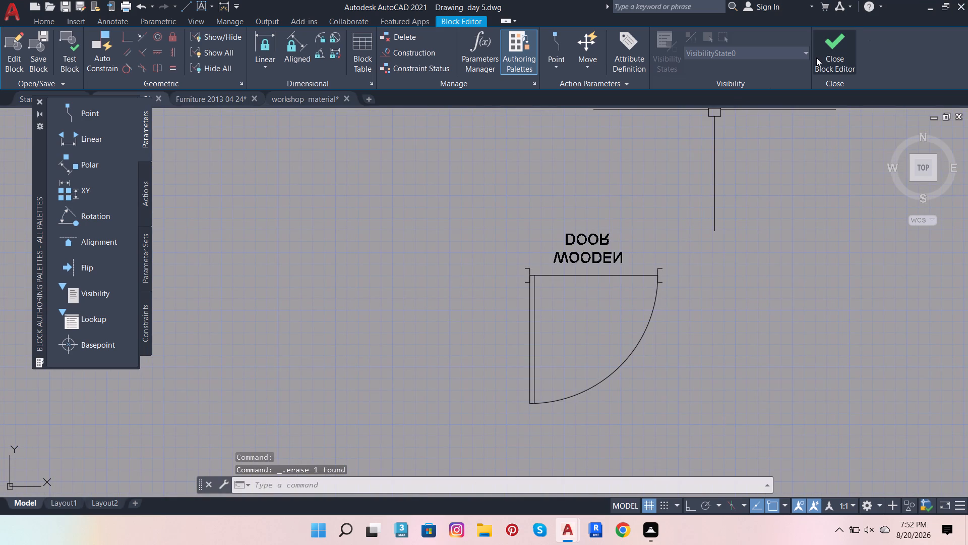
Close the Block Editor, saving the changes to gfhdr6777ju.
left_click(836, 46)
left_click(458, 234)
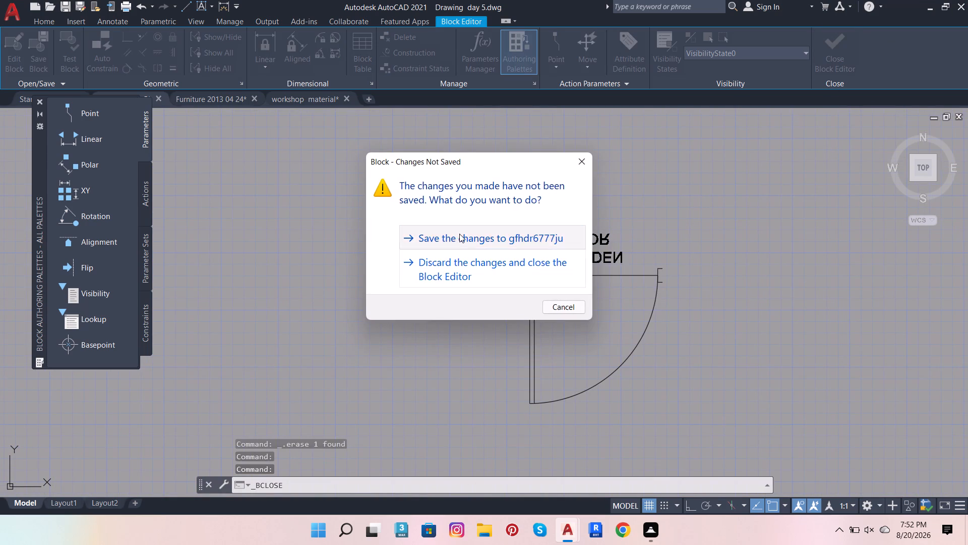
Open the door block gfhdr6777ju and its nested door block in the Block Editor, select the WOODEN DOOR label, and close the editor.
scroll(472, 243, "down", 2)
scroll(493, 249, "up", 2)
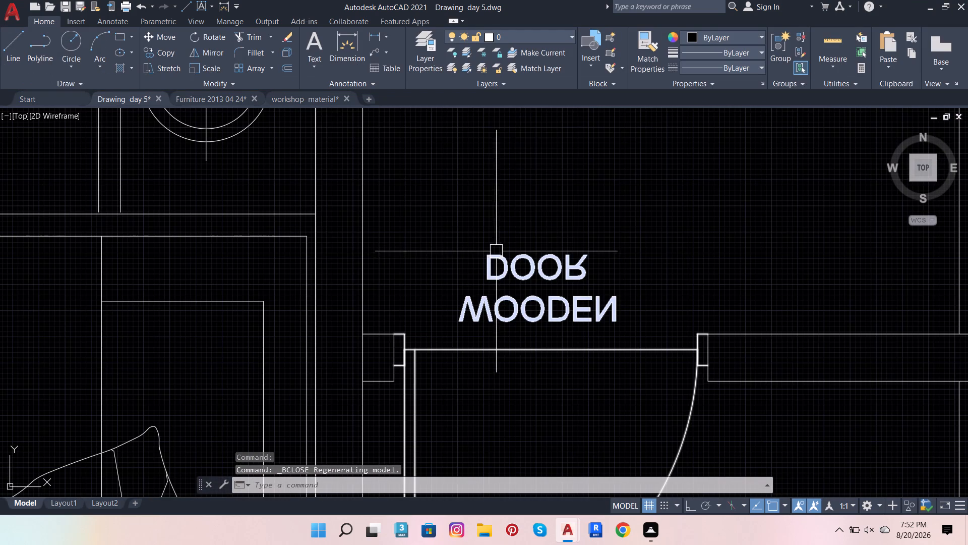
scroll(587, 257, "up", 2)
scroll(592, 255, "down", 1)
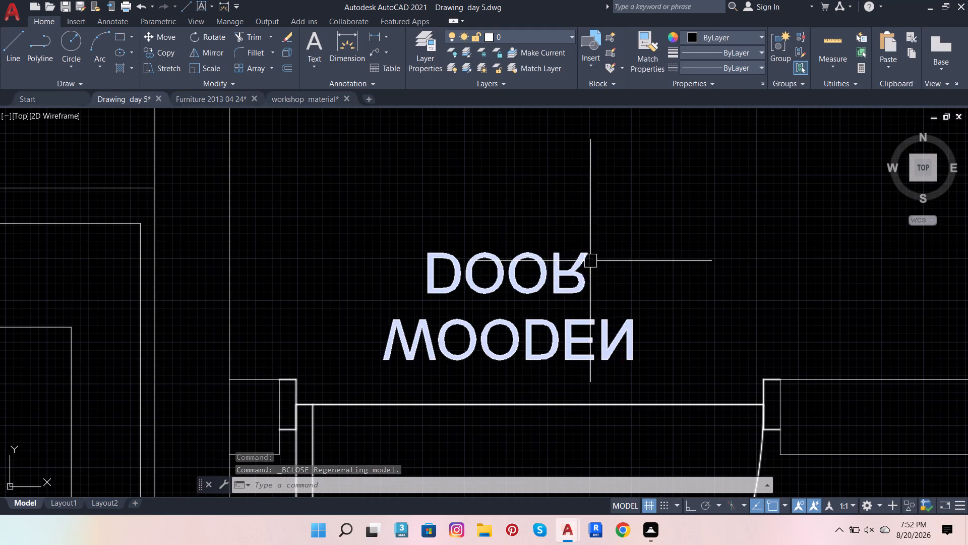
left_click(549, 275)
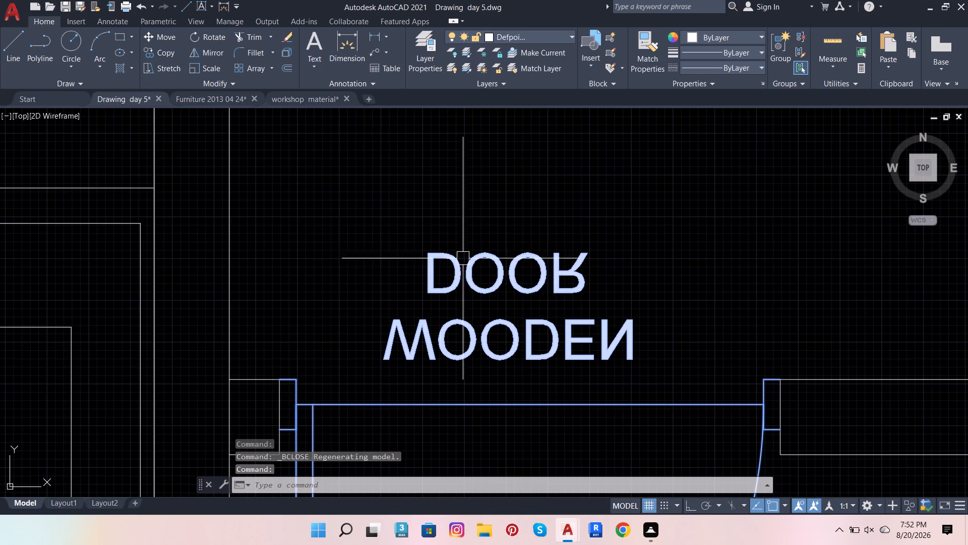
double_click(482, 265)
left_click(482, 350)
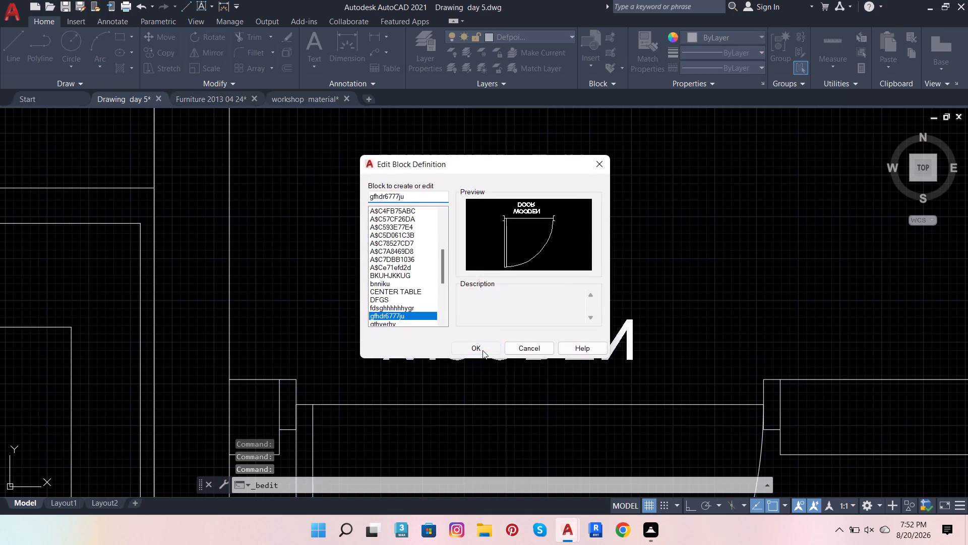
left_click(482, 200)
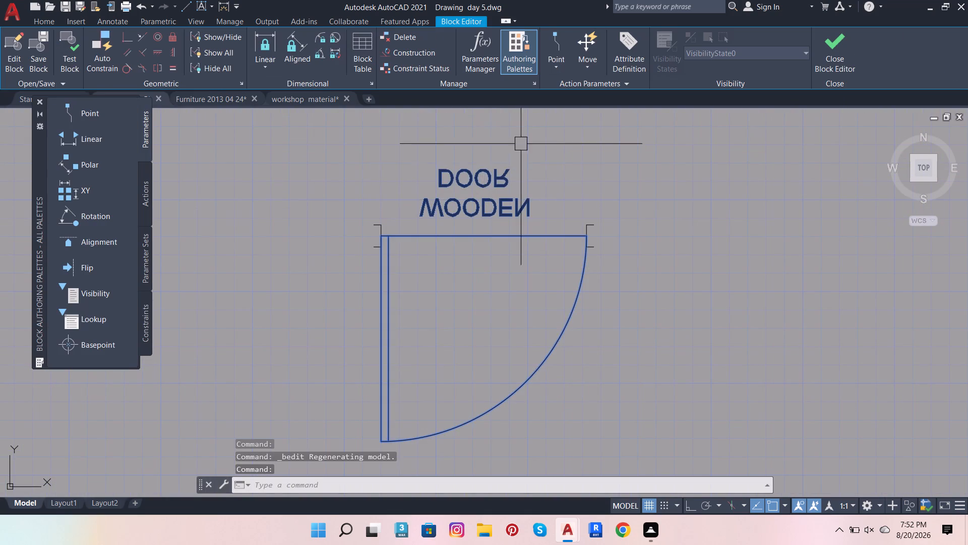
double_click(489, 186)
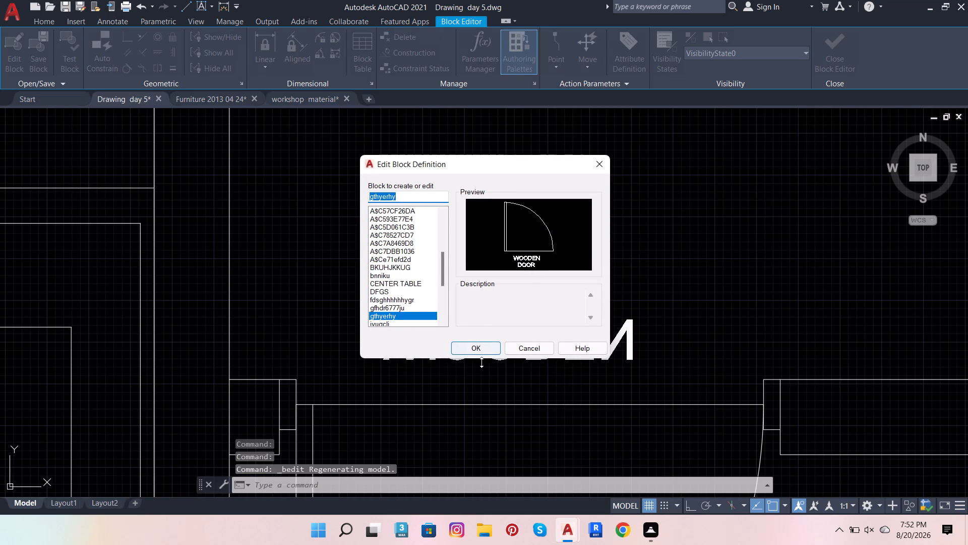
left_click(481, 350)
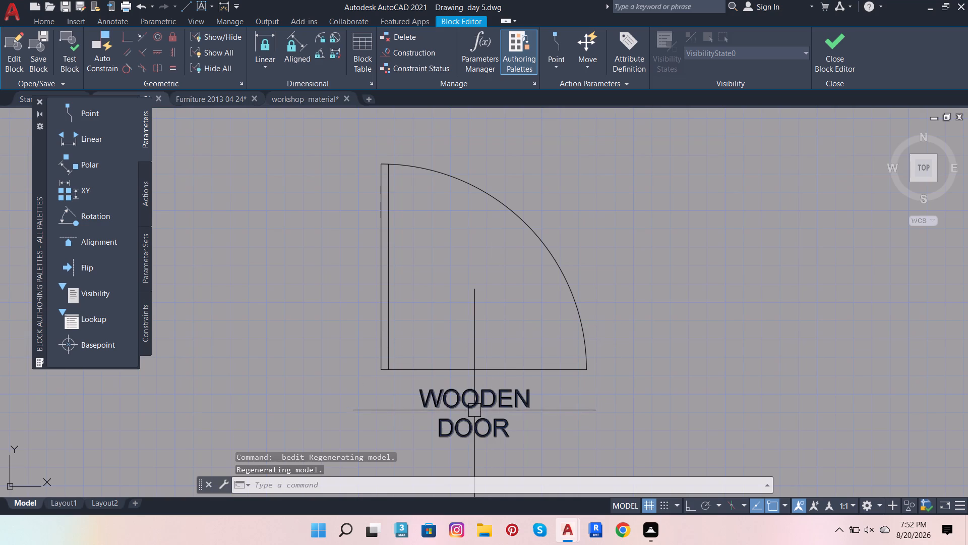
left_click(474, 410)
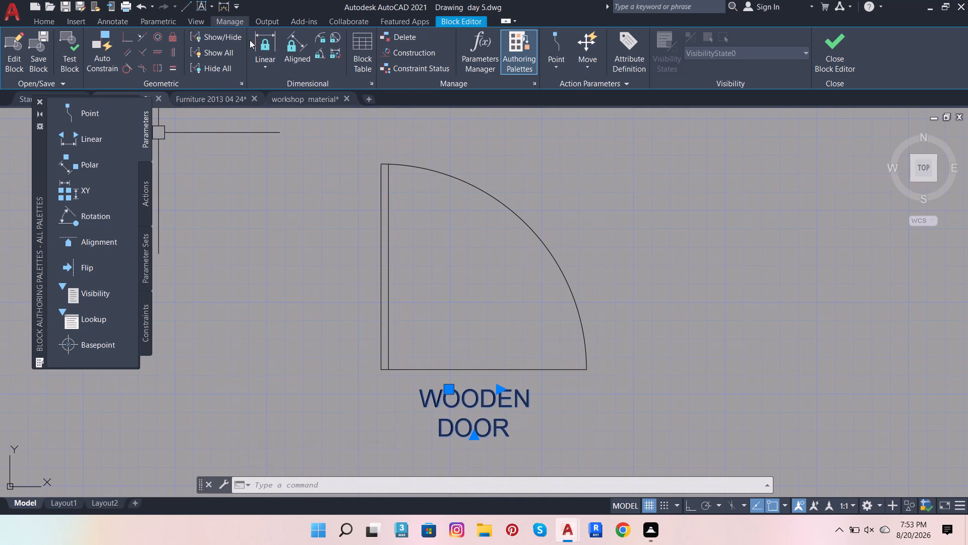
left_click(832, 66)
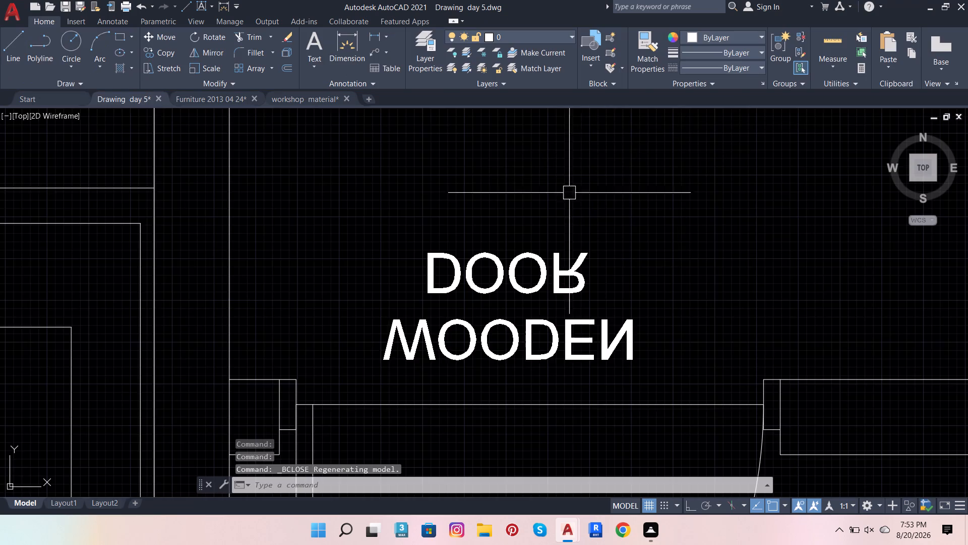
Erase the wooden door in the partition wall between the bedroom with twin beds and the kitchen in the second plan.
scroll(565, 203, "down", 3)
scroll(553, 235, "up", 2)
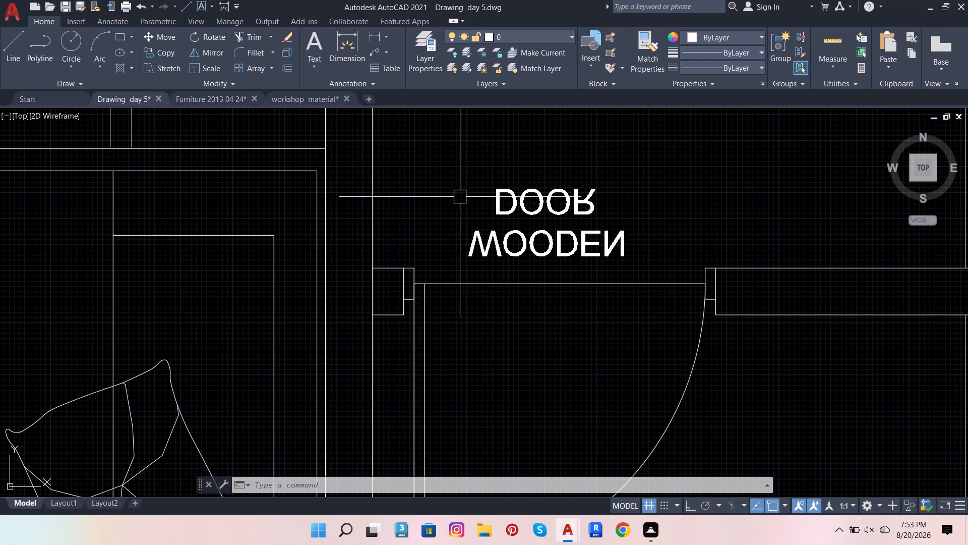
scroll(463, 198, "down", 3)
scroll(501, 309, "down", 5)
scroll(401, 222, "up", 5)
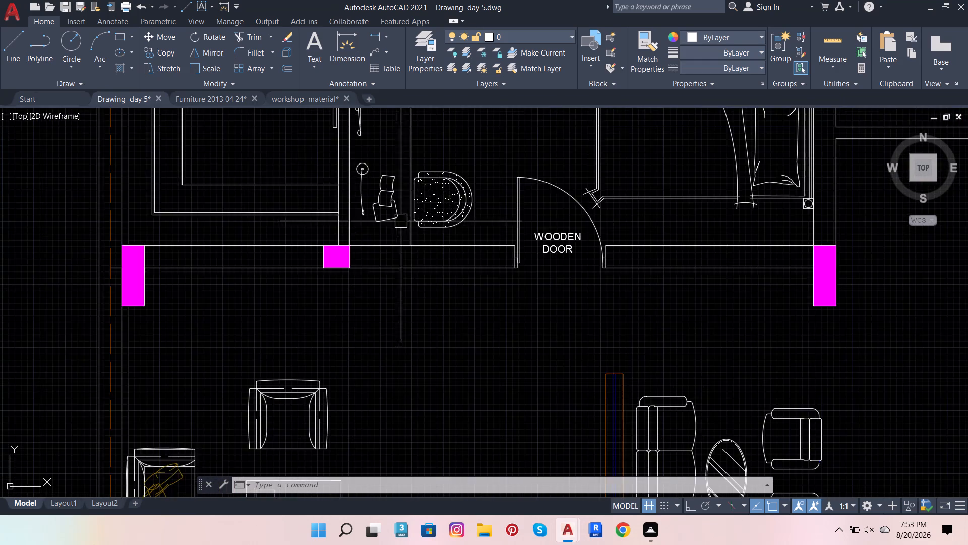
scroll(404, 215, "down", 2)
scroll(403, 189, "up", 2)
scroll(461, 211, "down", 1)
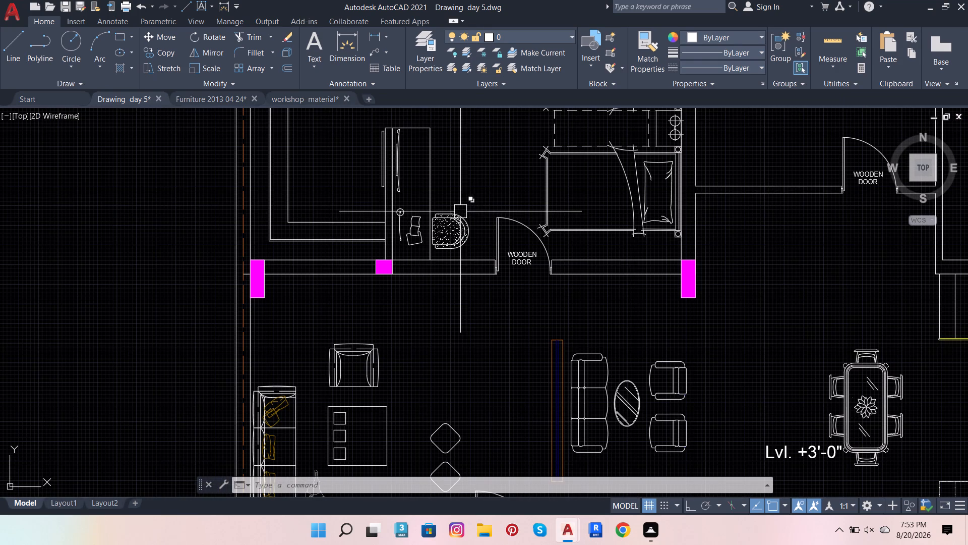
scroll(458, 238, "down", 2)
scroll(507, 164, "up", 2)
scroll(505, 217, "down", 1)
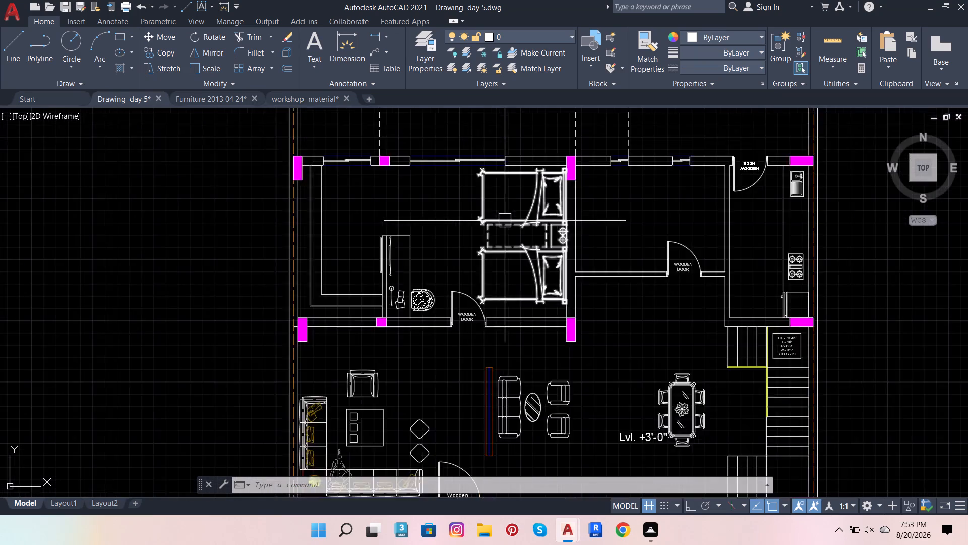
scroll(505, 221, "down", 1)
scroll(576, 208, "up", 3)
scroll(604, 402, "down", 1)
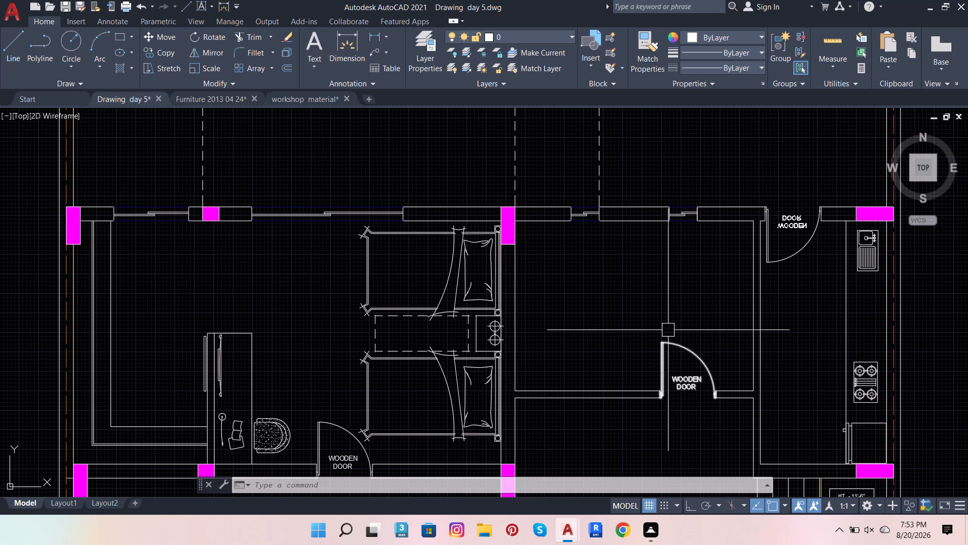
left_click(637, 318)
left_click(731, 413)
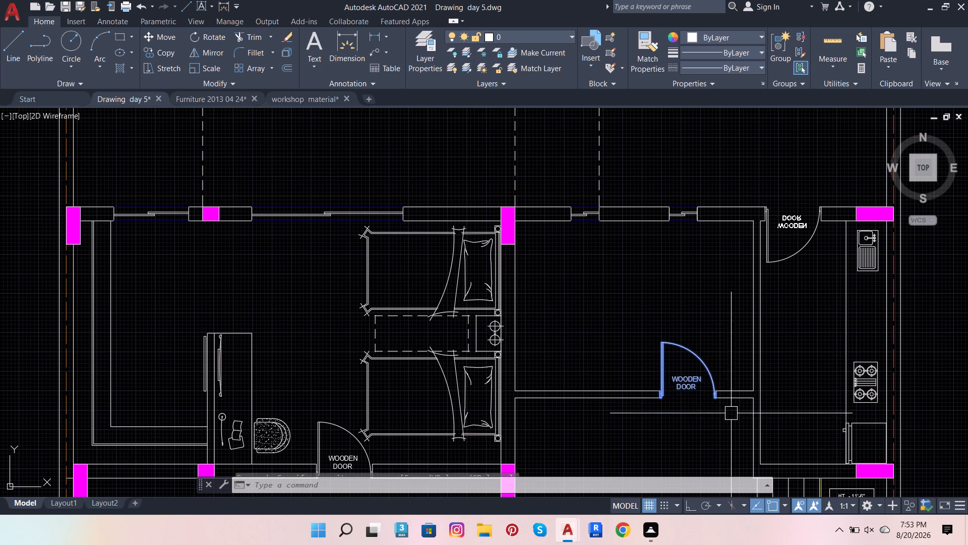
key("Delete")
In the first plan, extend the store and staircase wall lines across the kitchen wall and trim away the kitchen wall segment between them.
scroll(667, 403, "up", 1)
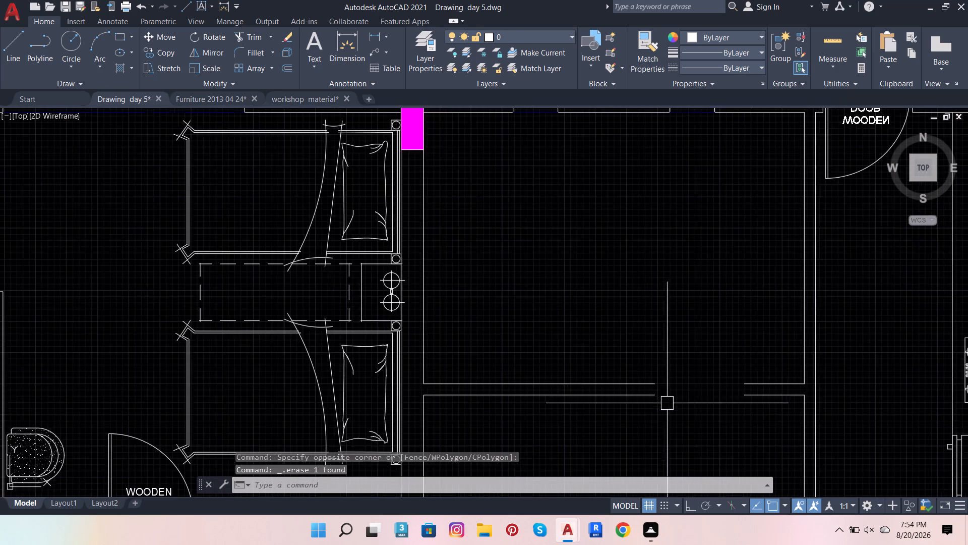
scroll(667, 403, "up", 1)
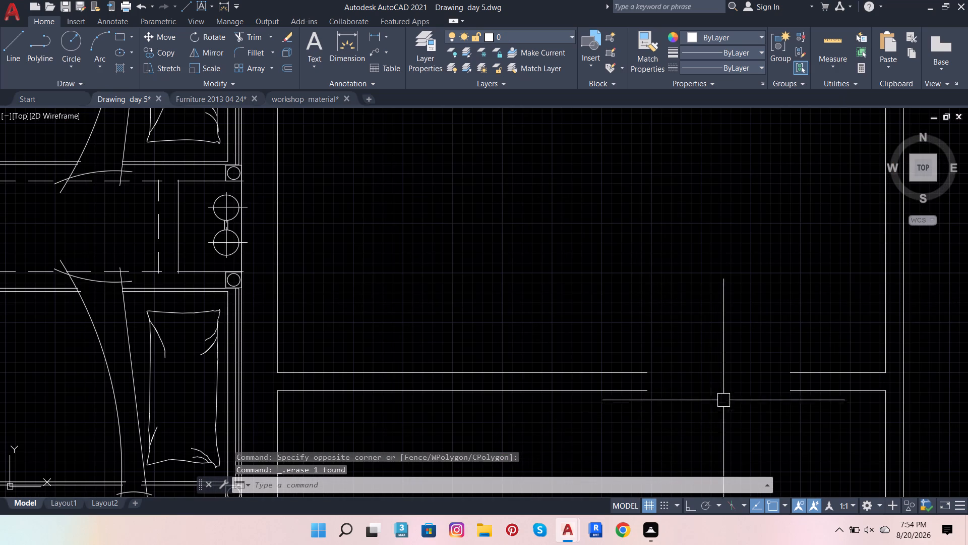
scroll(699, 347, "down", 3)
scroll(753, 358, "up", 1)
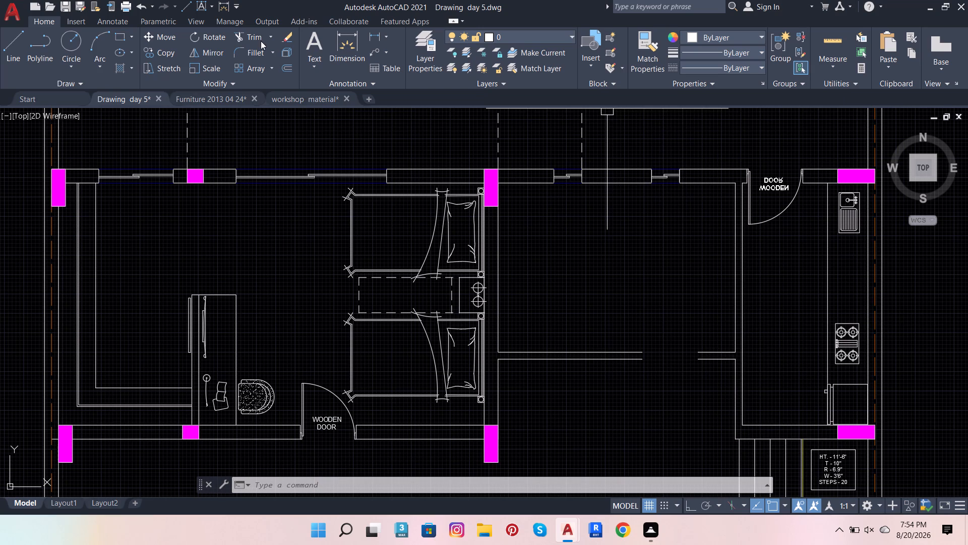
scroll(362, 152, "down", 4)
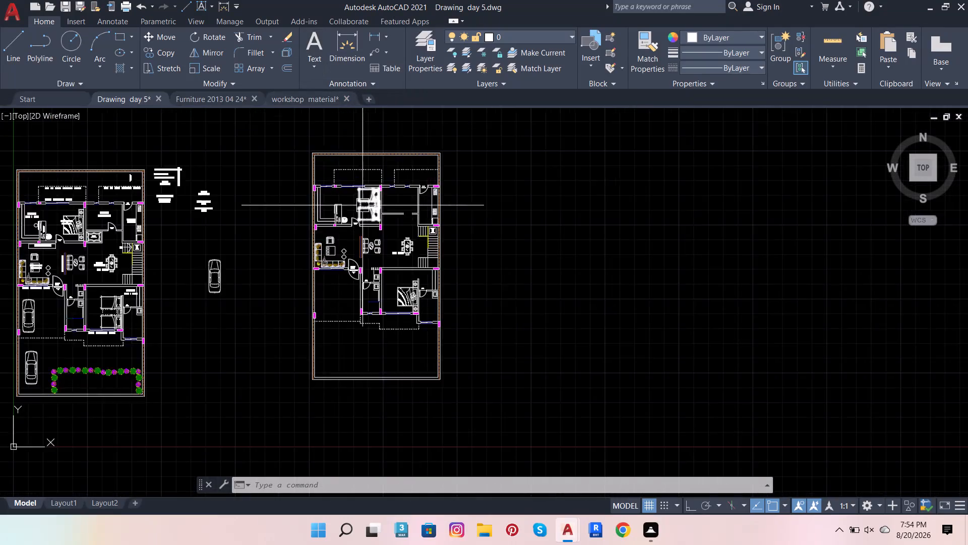
scroll(362, 205, "down", 1)
scroll(135, 231, "up", 4)
scroll(752, 172, "up", 1)
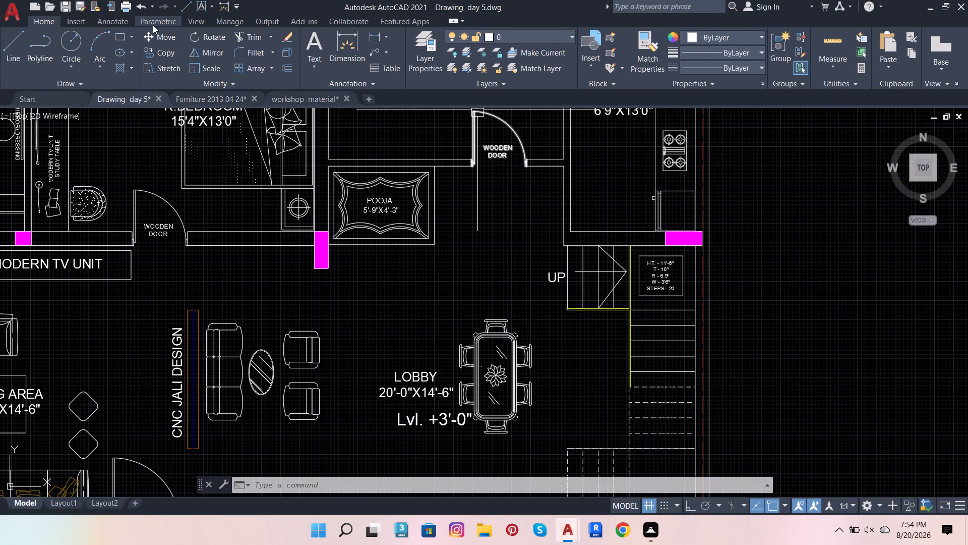
left_click(241, 40)
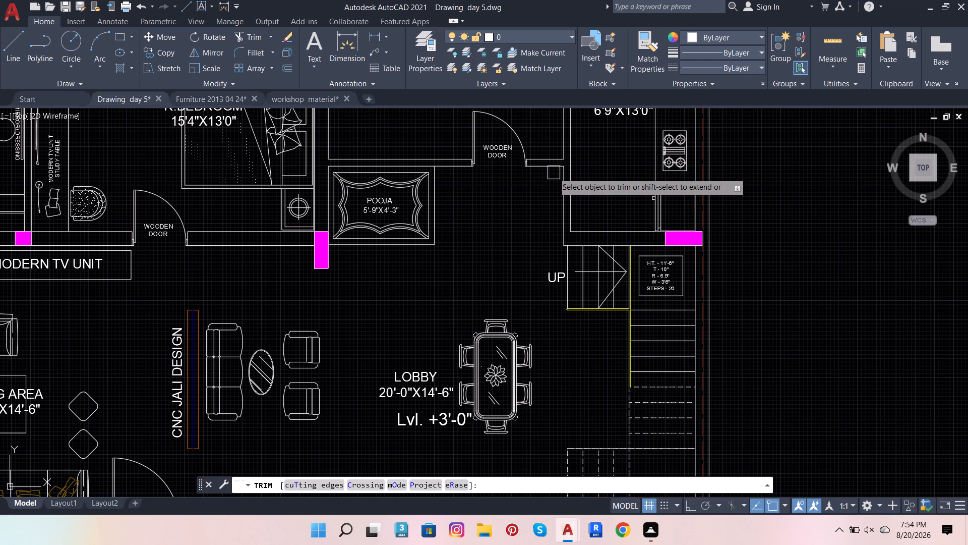
left_click(554, 173, "shift")
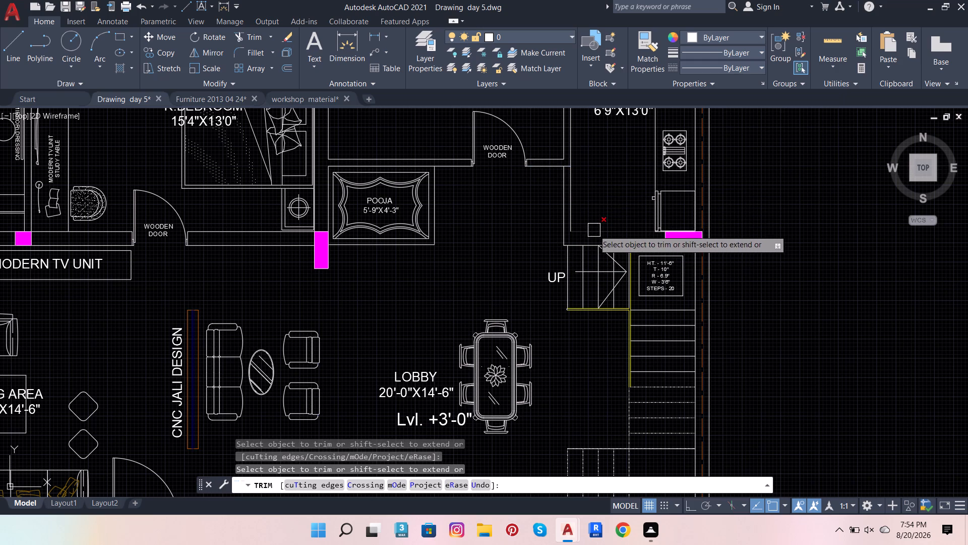
left_click(596, 231, "shift")
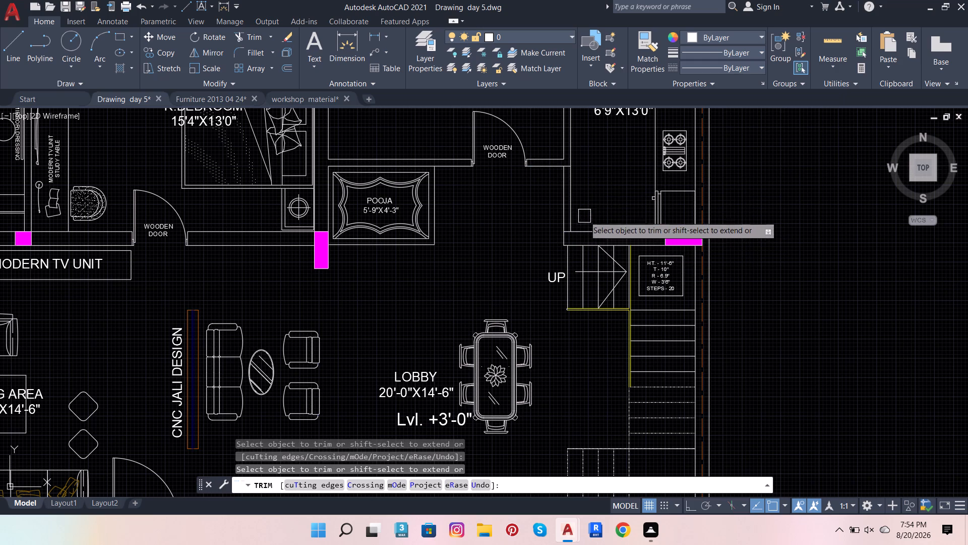
left_click_drag(582, 212, 520, 219)
scroll(553, 228, "down", 1)
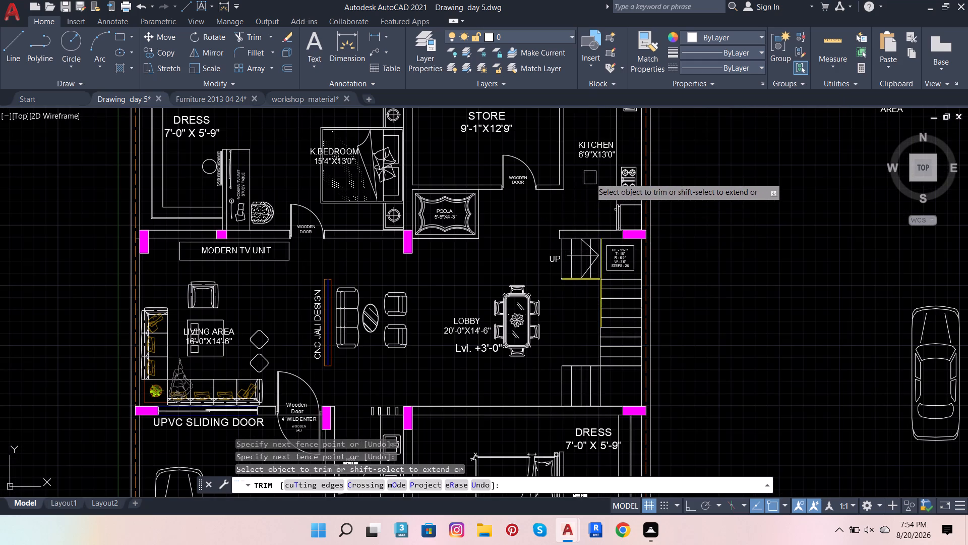
Draw a short line closing the partition wall's open end on the west side of the removed door in the second plan.
scroll(588, 182, "up", 2)
scroll(582, 207, "down", 4)
scroll(657, 278, "down", 3)
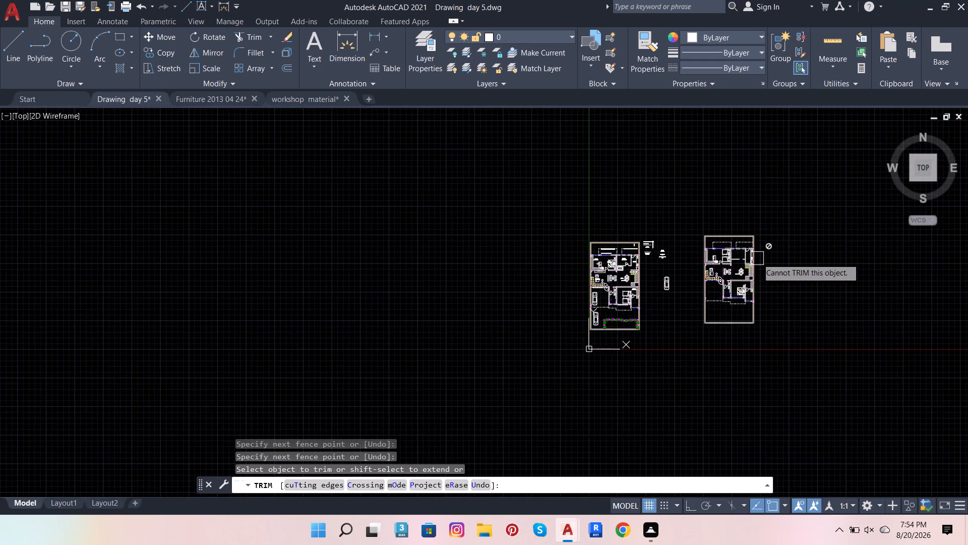
scroll(757, 258, "up", 5)
scroll(628, 233, "up", 2)
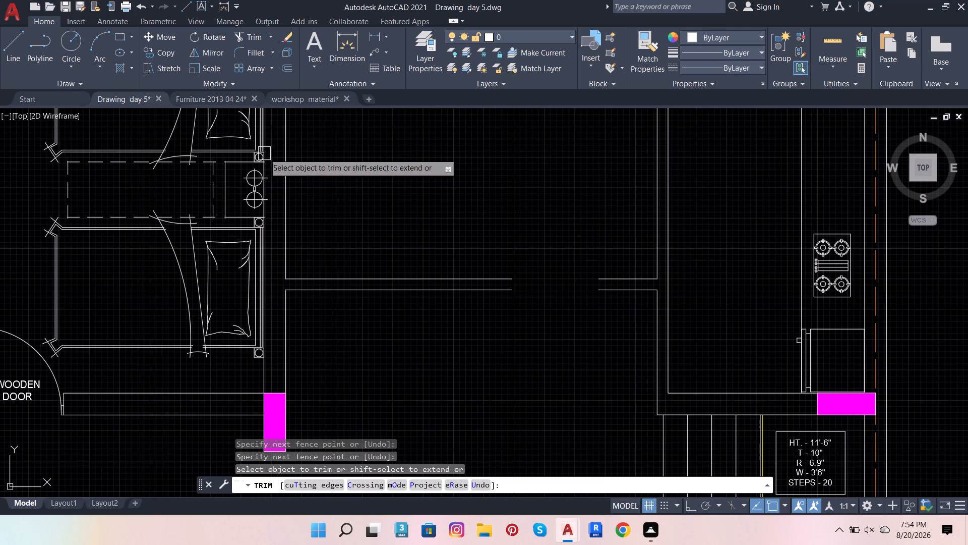
left_click(14, 58)
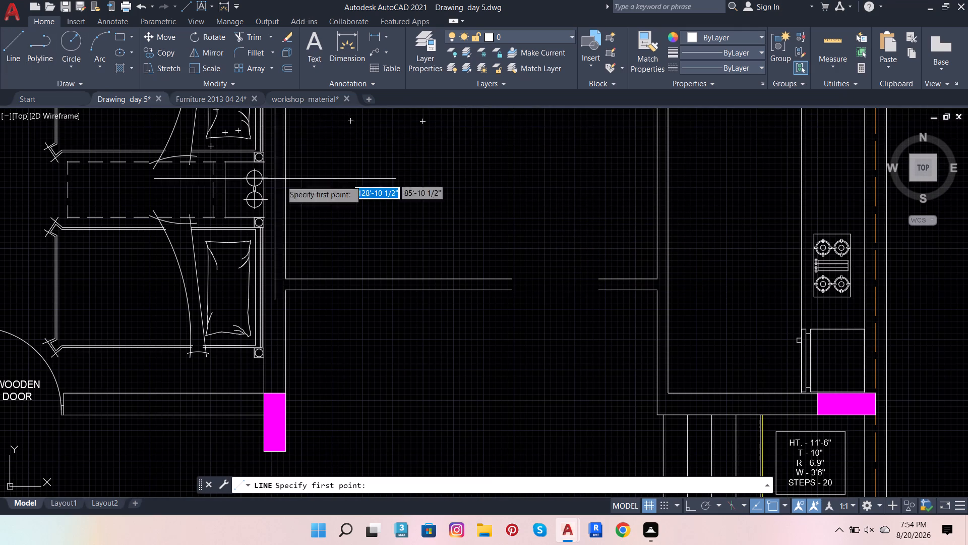
left_click(508, 278)
left_click(508, 292)
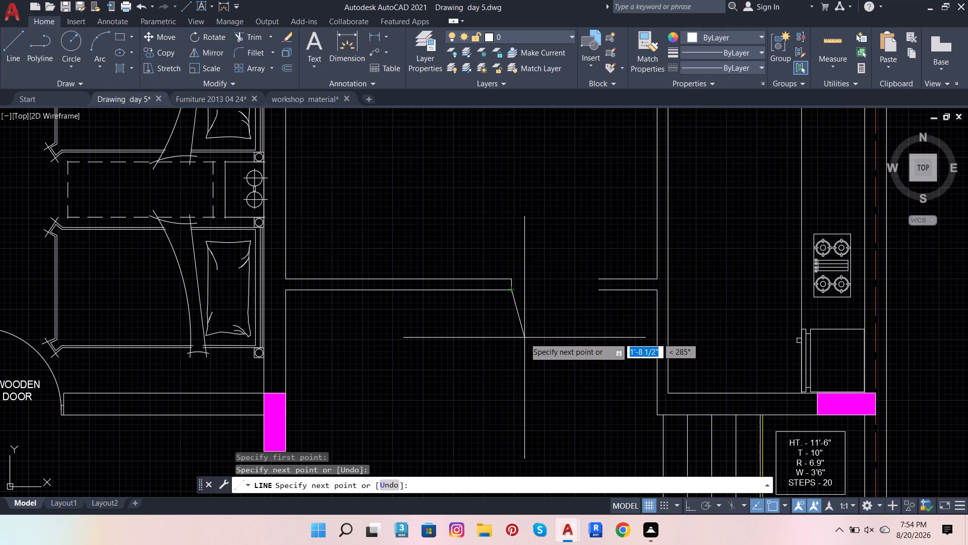
key("Escape")
In the second plan, extend the partition and staircase wall lines across the kitchen wall and trim away the kitchen wall segment between them.
left_click(248, 30)
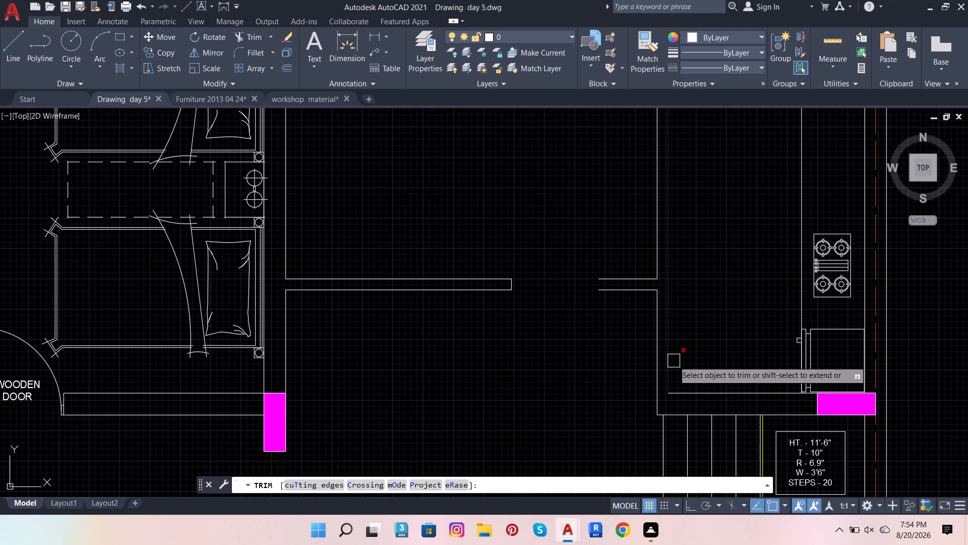
left_click(702, 391, "shift")
left_click(642, 292, "shift")
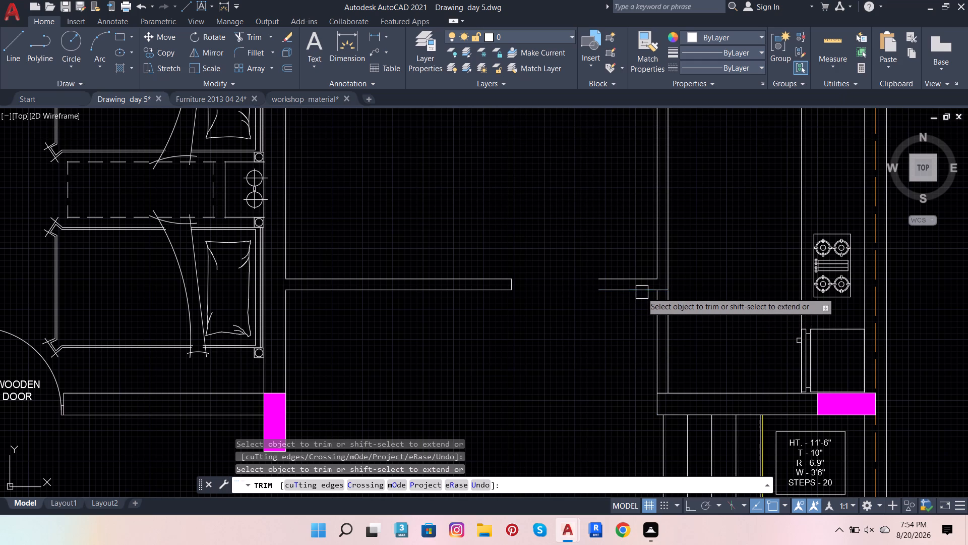
left_click_drag(694, 330, 619, 343)
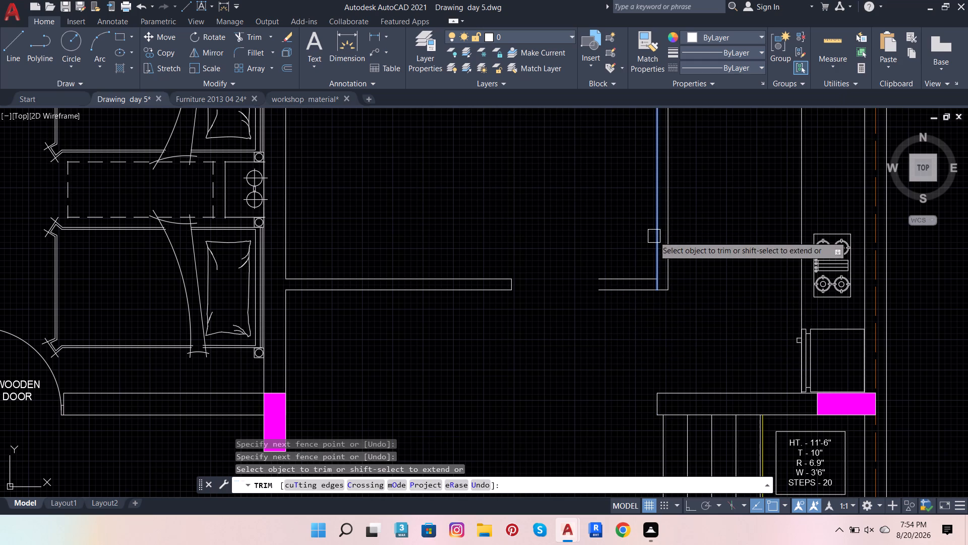
Extend the kitchen wall's west face to close its corner, and trim off the short partition stub east of the door opening.
left_click(654, 249, "shift")
left_click_drag(634, 257, 625, 320)
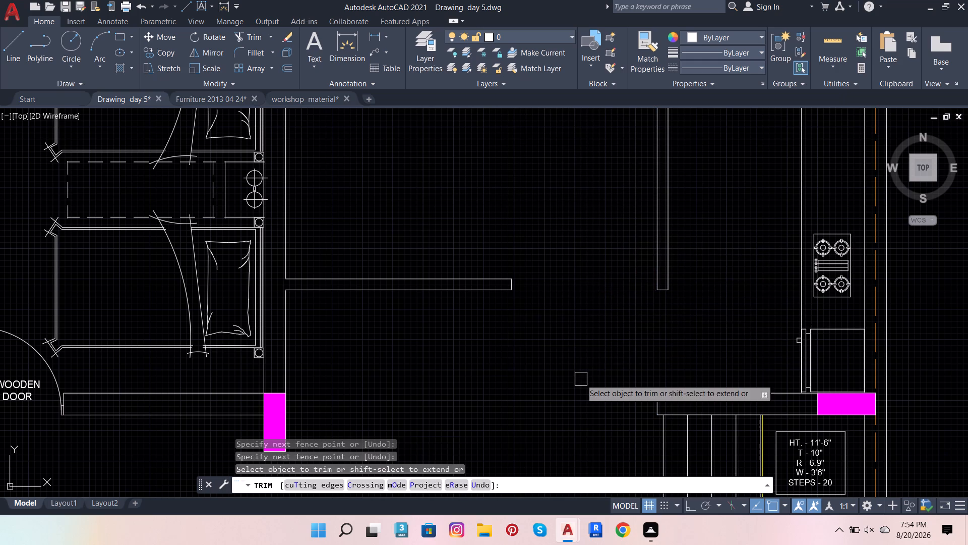
scroll(580, 380, "down", 2)
scroll(630, 289, "up", 1)
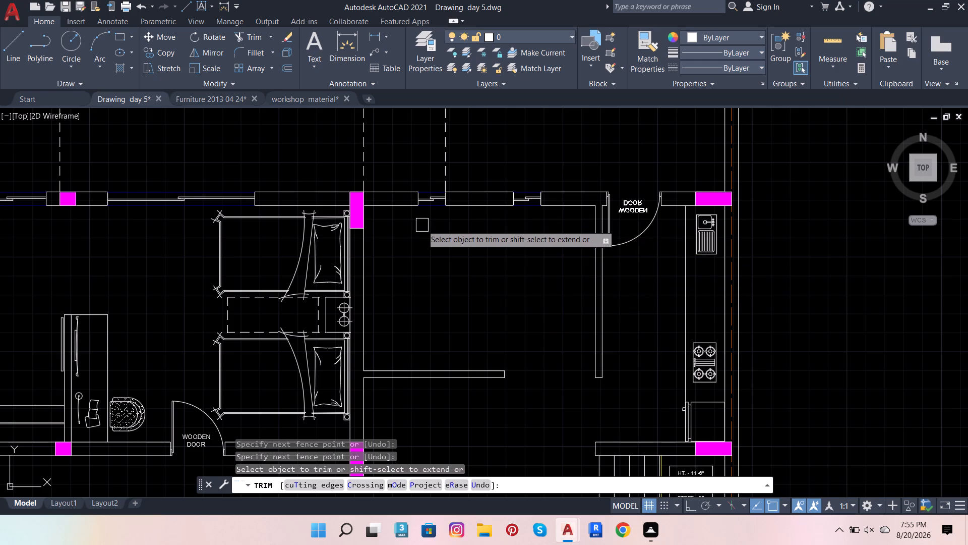
key("Escape")
Offset the room's west wall line 2' eastward into the second plan's new kitchen area.
left_click(365, 292)
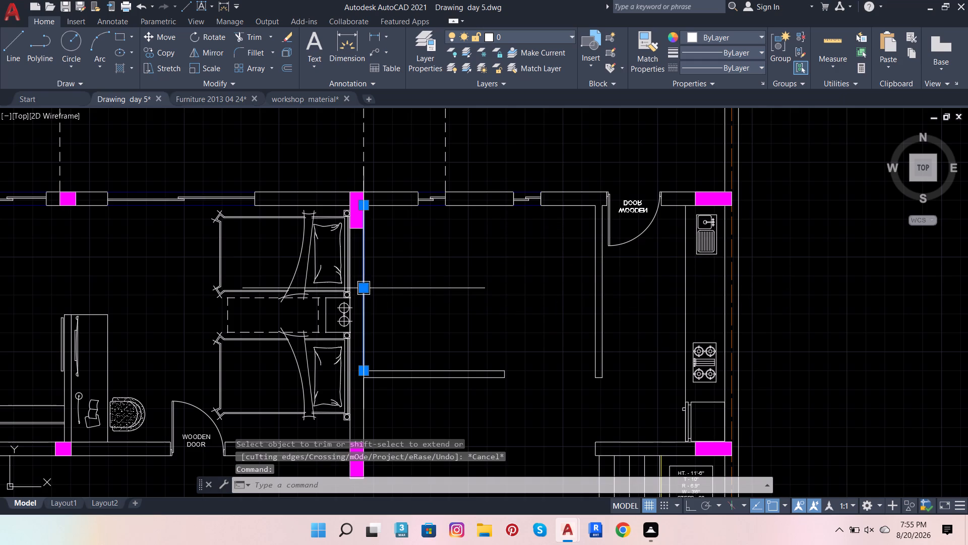
left_click(291, 62)
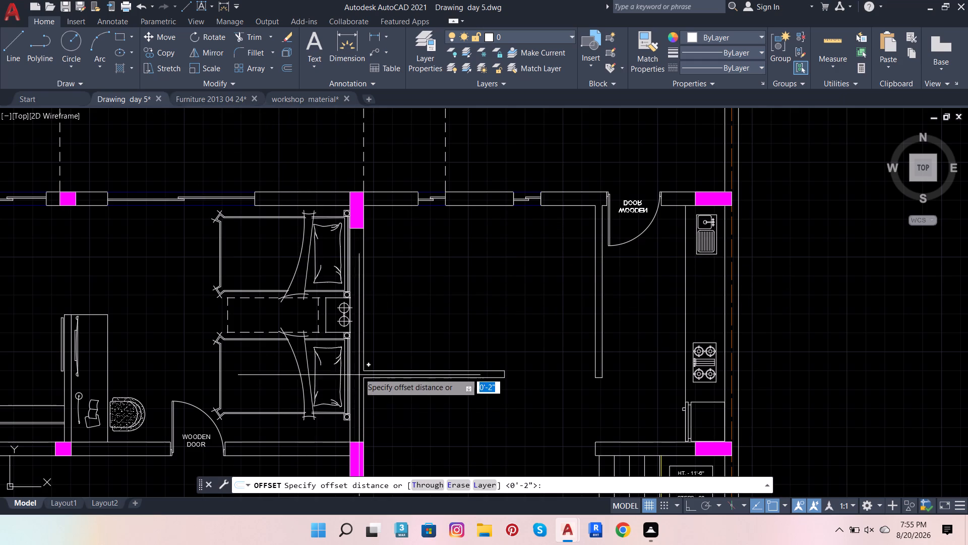
left_click(362, 362)
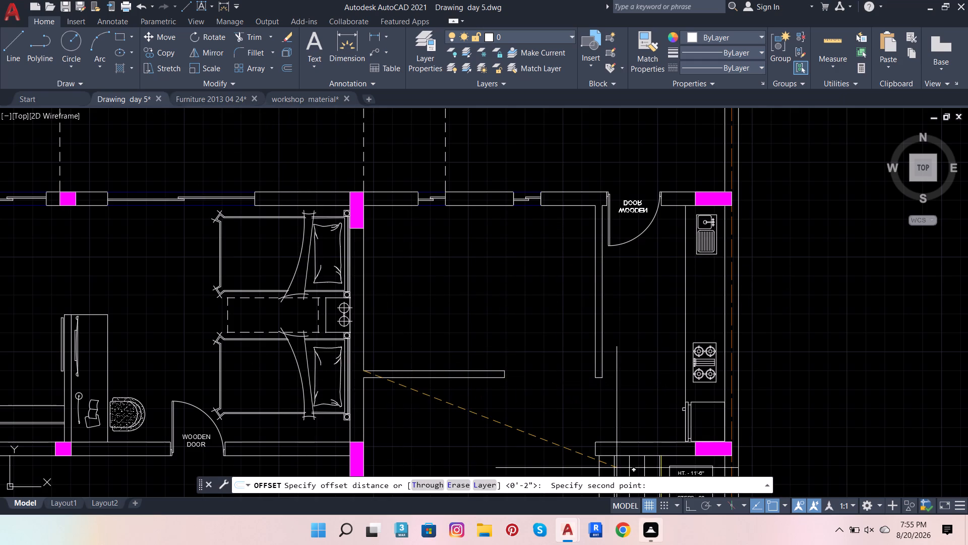
left_click(691, 503)
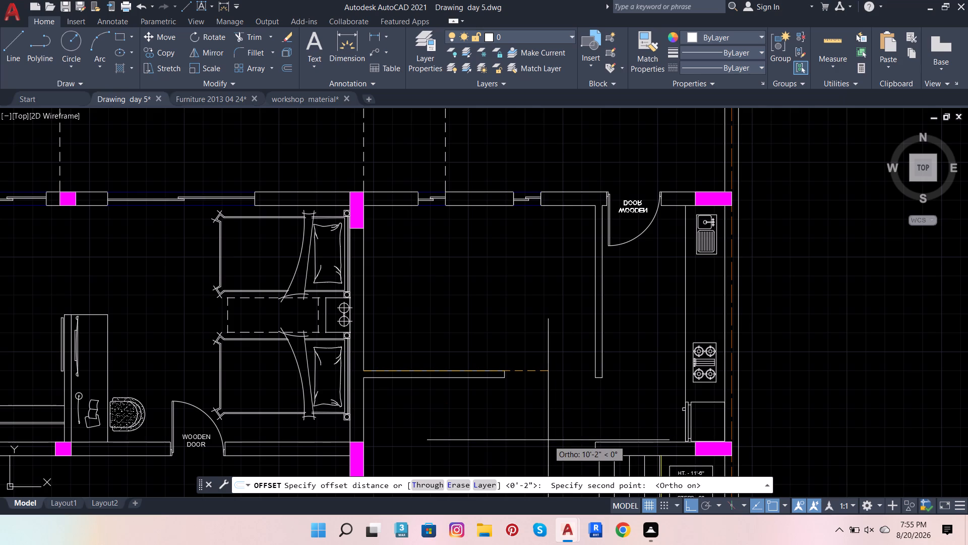
type("2'")
key("Return")
left_click(548, 440)
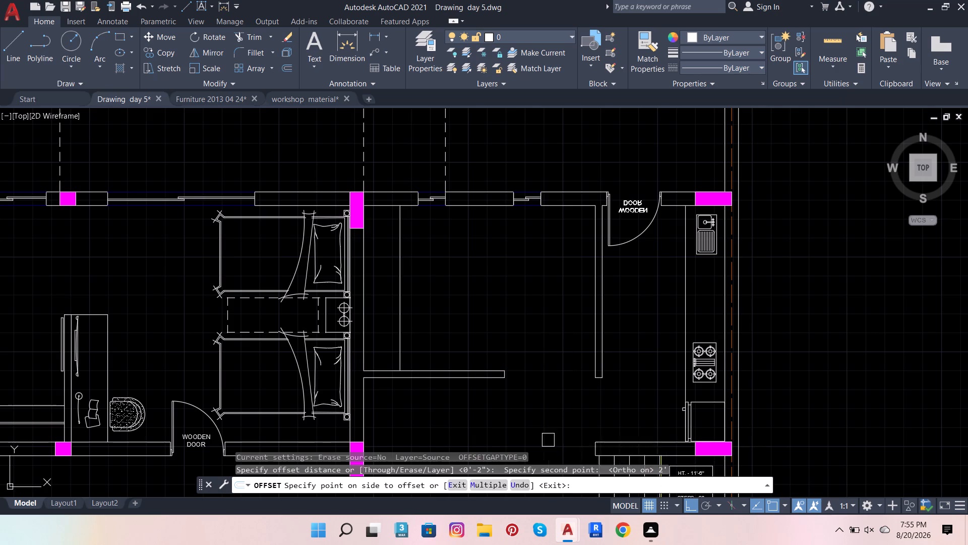
Offset the inner faces of the three north wall segments between the column and the wooden door 2' into the room.
scroll(381, 214, "up", 2)
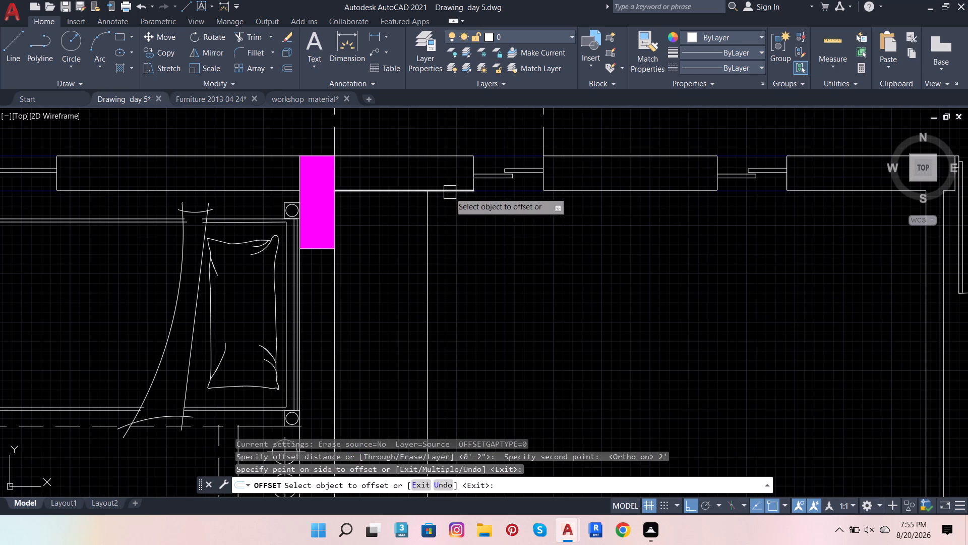
left_click_drag(450, 192, 454, 199)
left_click(494, 277)
left_click_drag(621, 193, 624, 211)
left_click(592, 294)
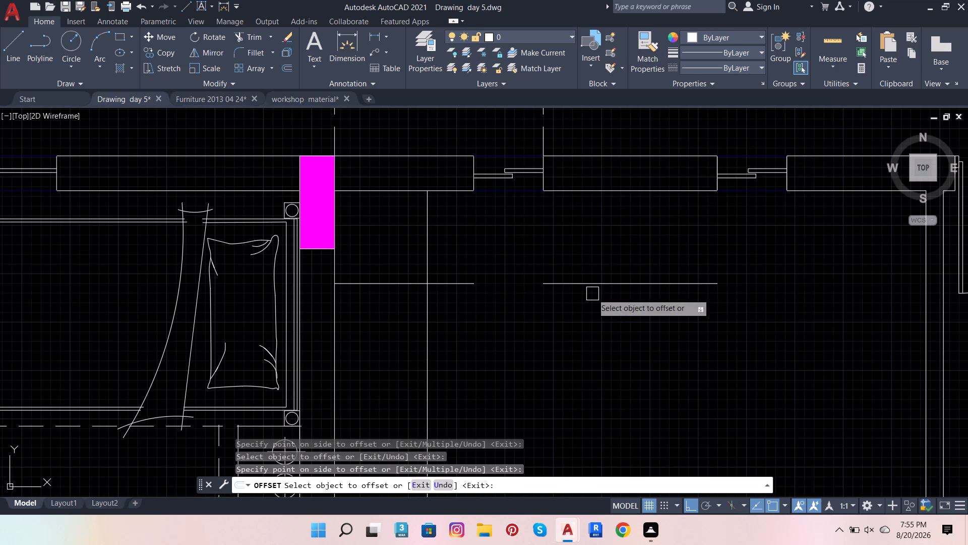
scroll(494, 291, "down", 2)
scroll(622, 263, "up", 1)
left_click(630, 248)
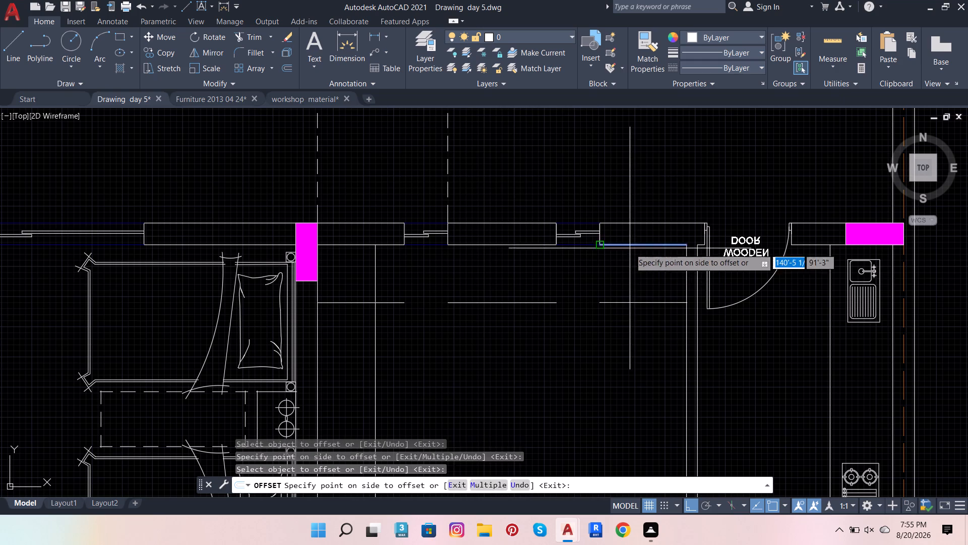
left_click(600, 334)
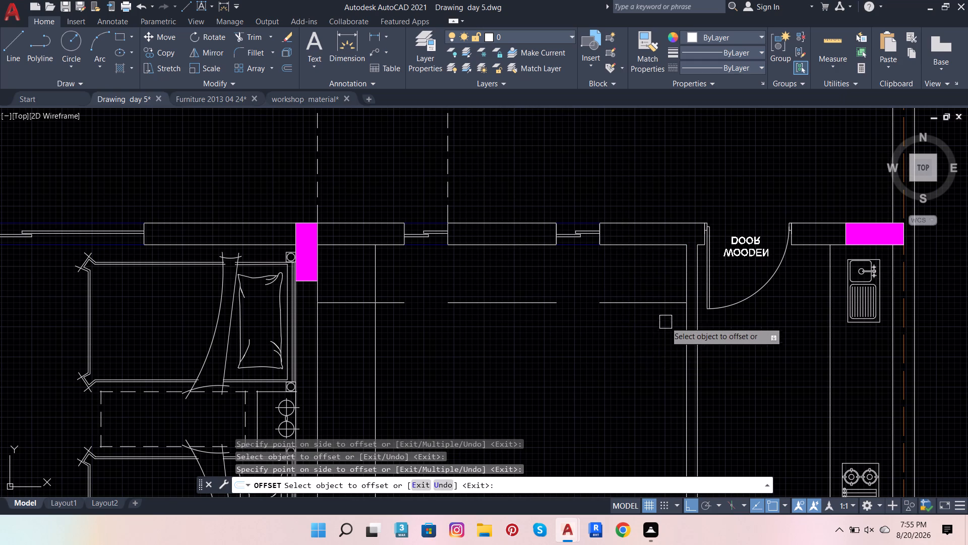
Offset the west face of the partition beside the wooden door 2' into the room.
scroll(667, 306, "down", 1)
left_click_drag(677, 385, 651, 393)
left_click(482, 422)
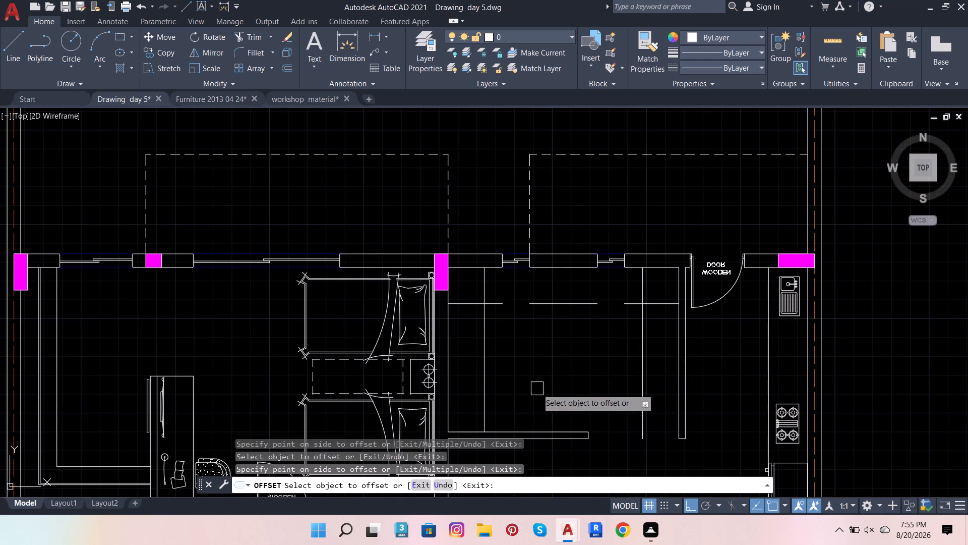
key("Escape")
key("Escape")
key("Escape")
key("Escape")
key("Escape")
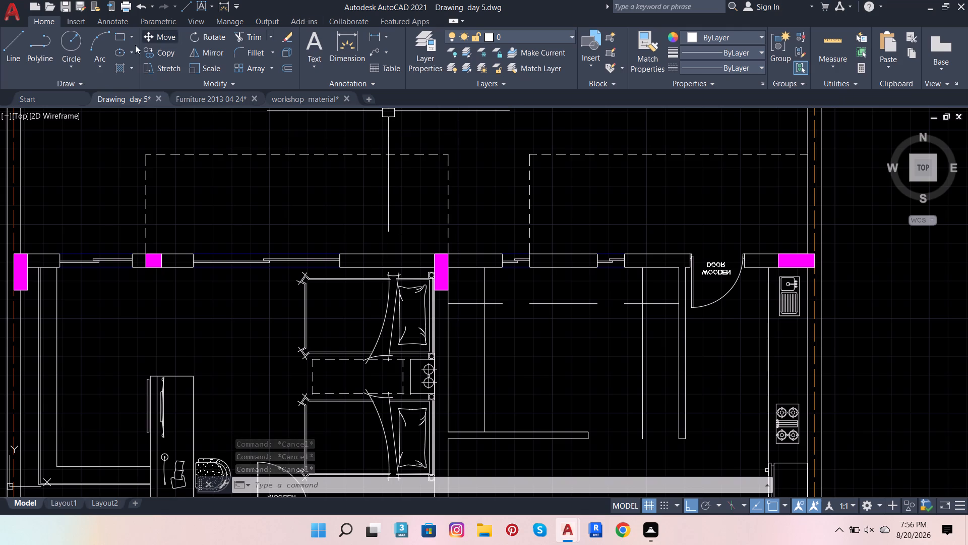
Draw a horizontal line about 5' long across the eastern offset line and the partition, north of their south ends.
left_click(2, 41)
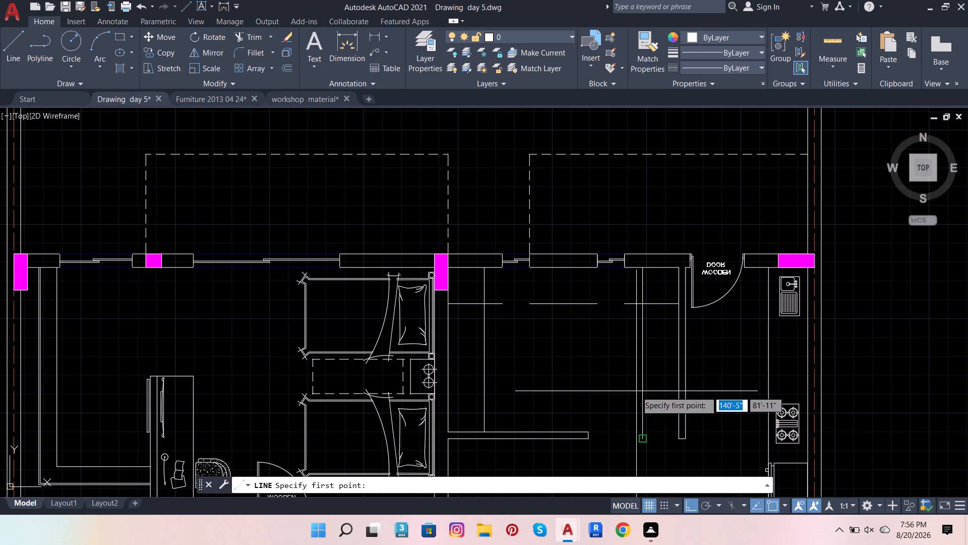
left_click(633, 399)
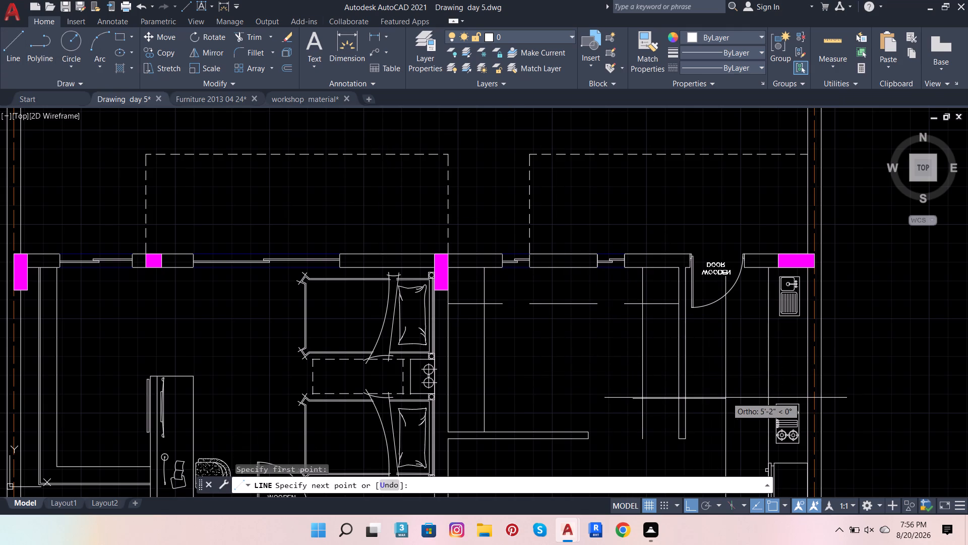
left_click(725, 398)
key("Escape")
key("Escape")
key("Escape")
key("Escape")
key("Escape")
key("Escape")
key("Escape")
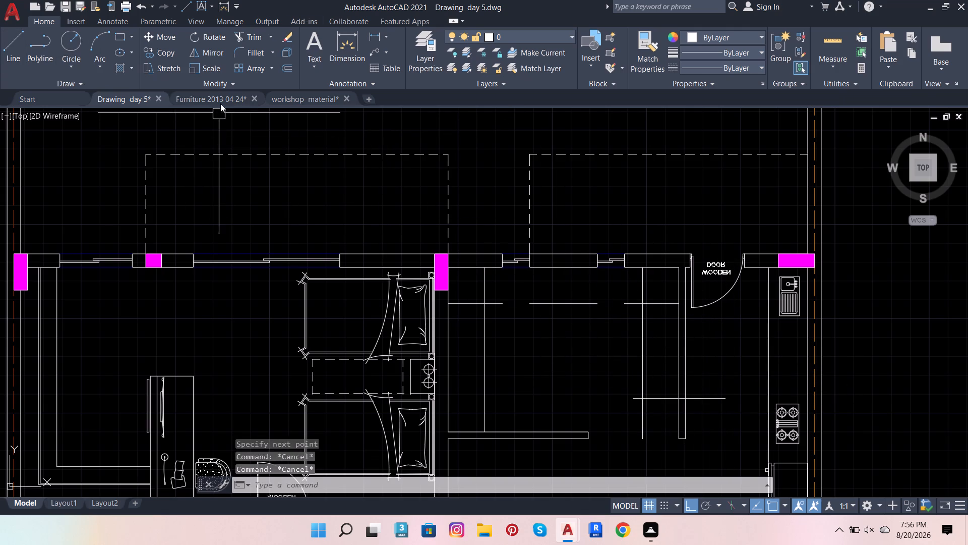
Trim the eastern offset line and partition south of the new horizontal line, and trim off that line's overhangs at both sides.
left_click(255, 34)
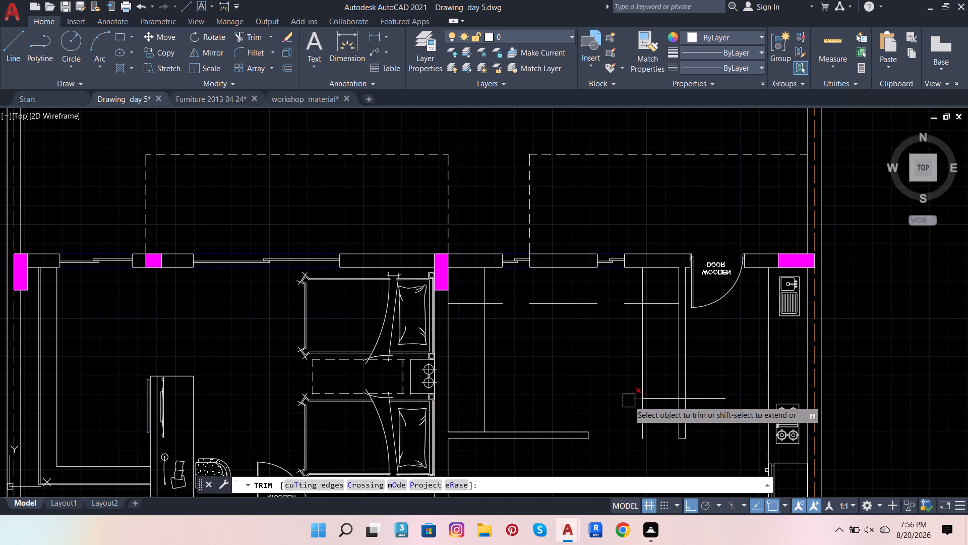
left_click(629, 401)
left_click(638, 429)
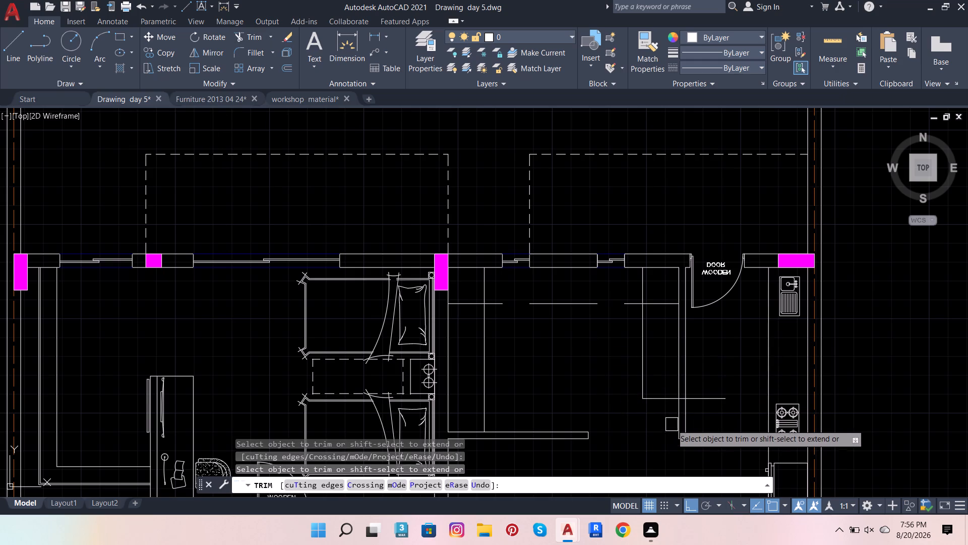
left_click(675, 421)
left_click(686, 422)
left_click(683, 439)
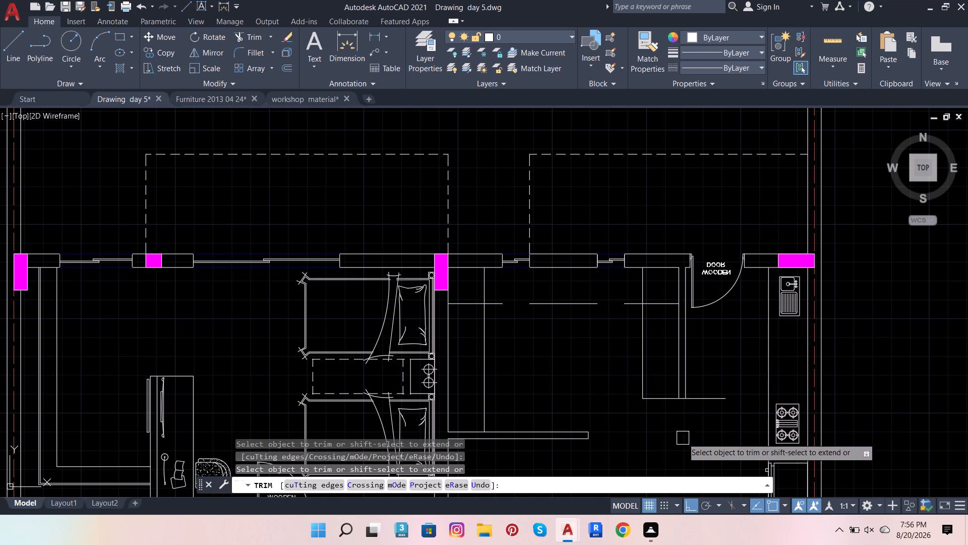
left_click(704, 395)
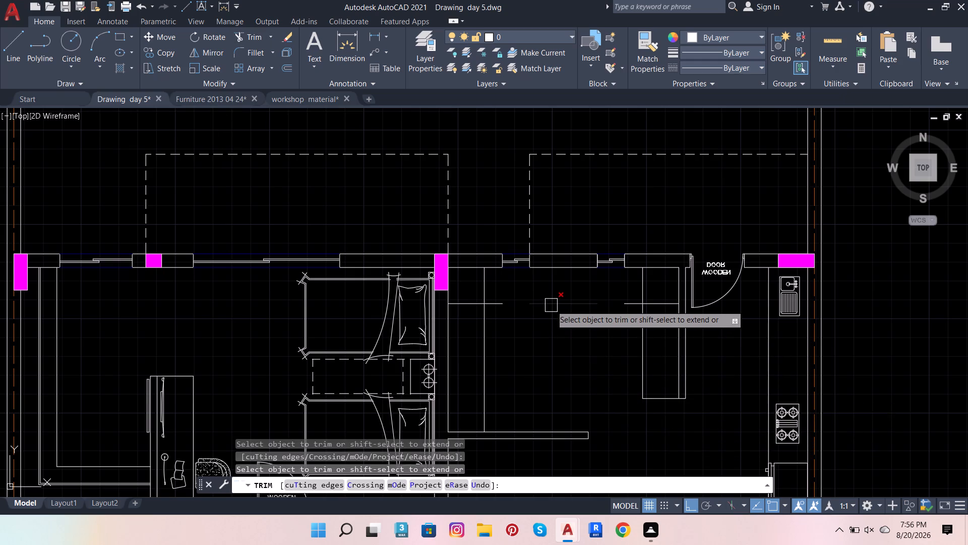
Rework the north offset lines into one continuous counter edge running only between the western and eastern offset lines.
left_click(551, 305, "shift")
left_click(599, 307, "shift")
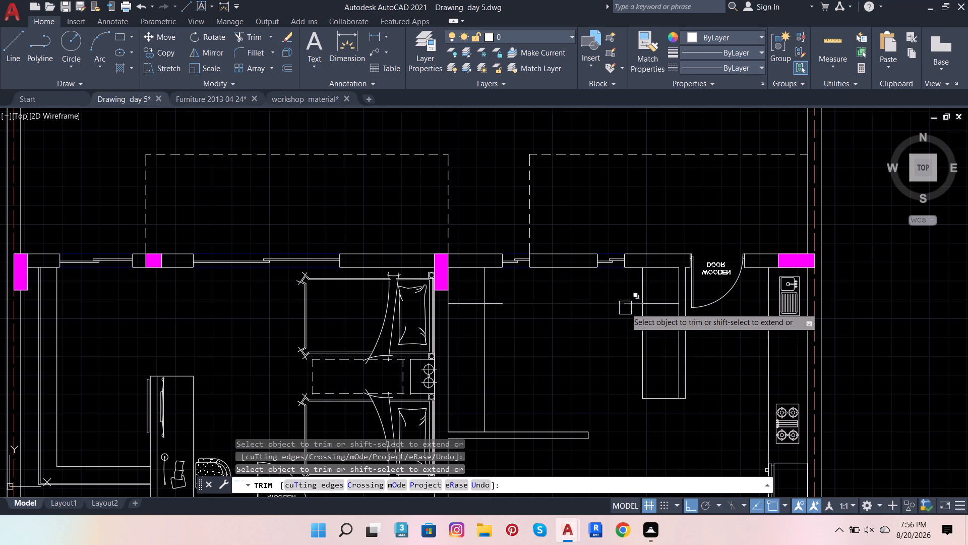
scroll(625, 308, "up", 2)
left_click(705, 302)
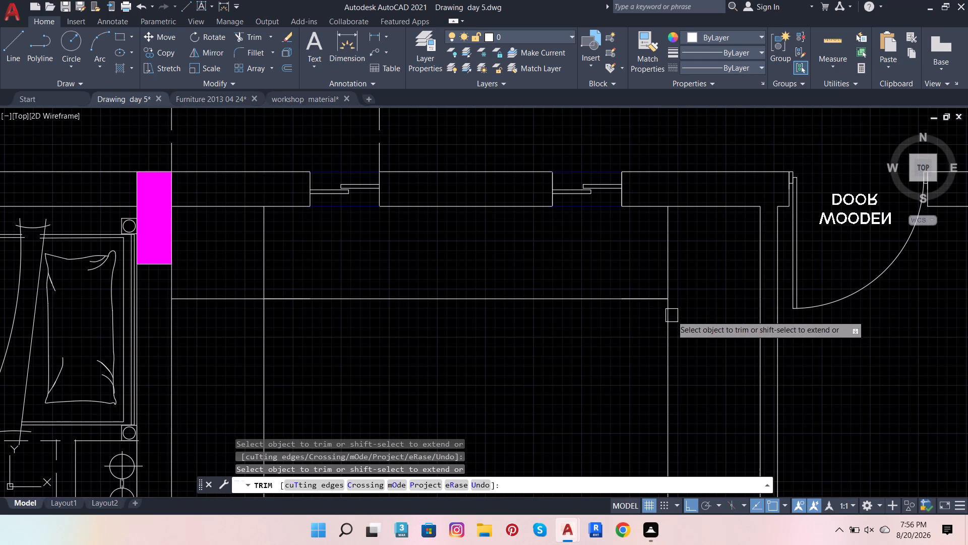
left_click(644, 298)
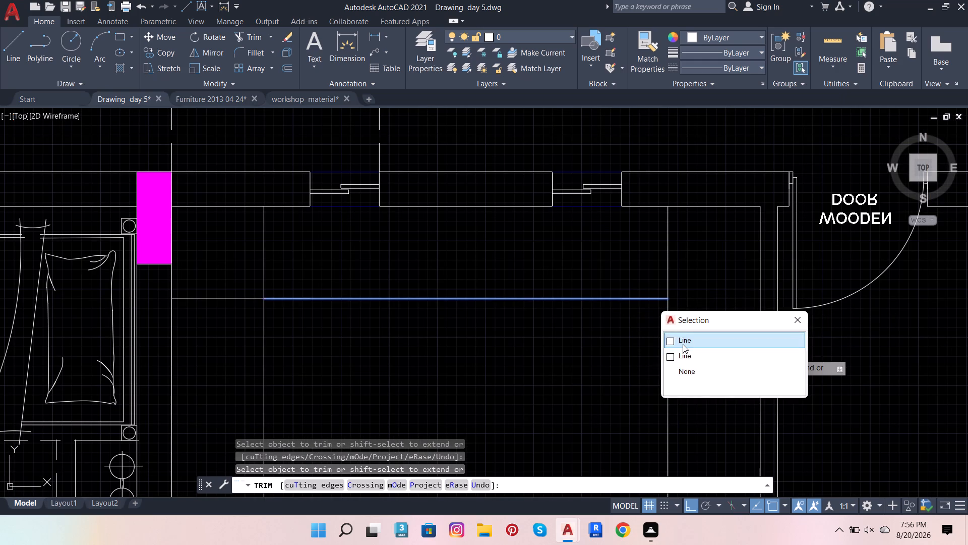
left_click(689, 356)
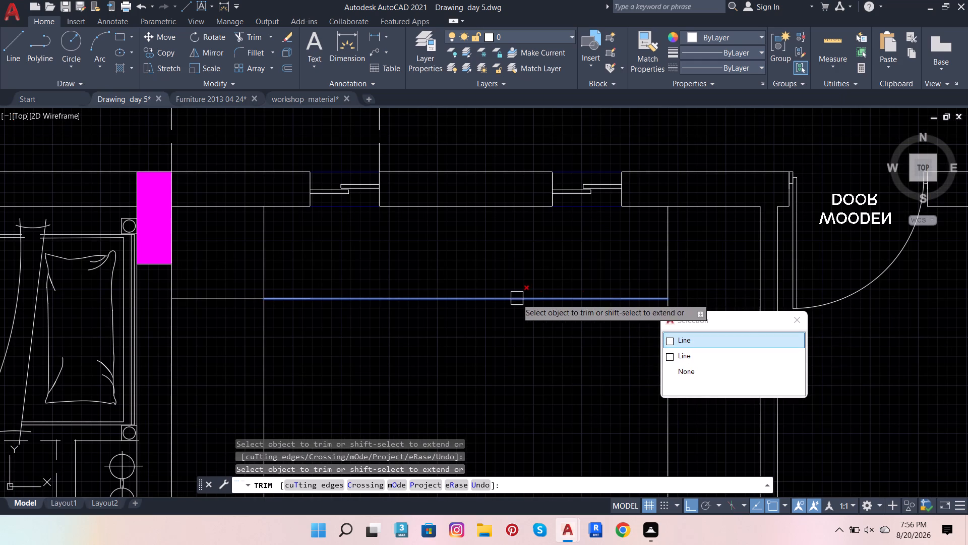
left_click(221, 303)
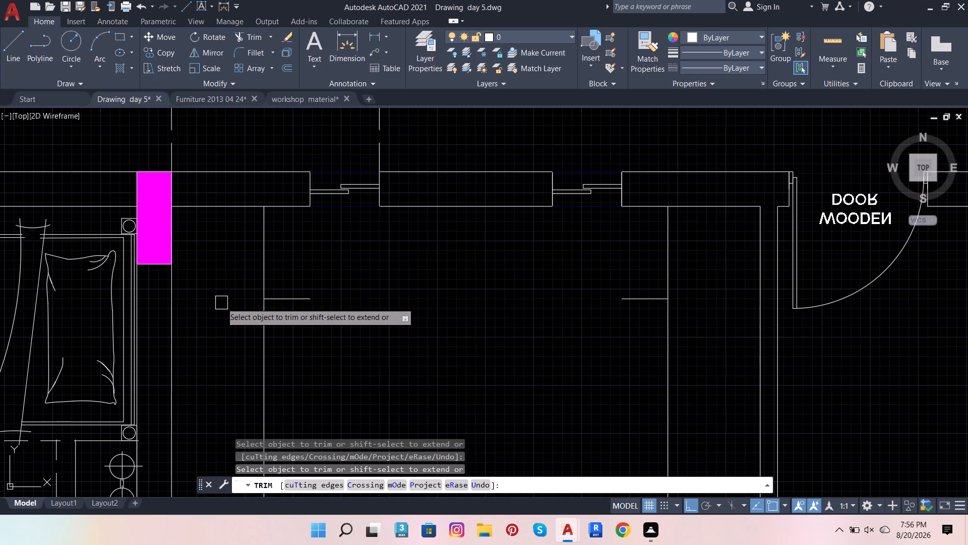
left_click(296, 302)
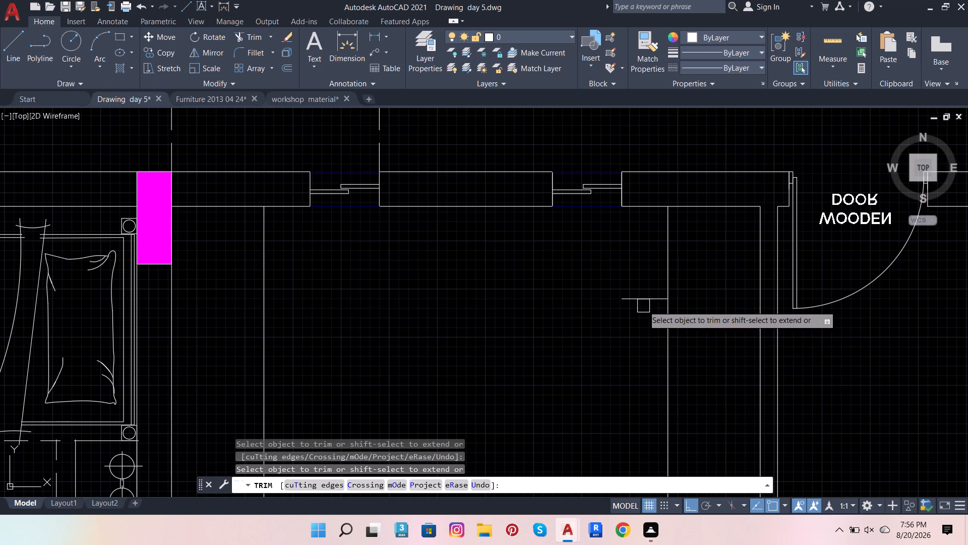
left_click(642, 305, "shift")
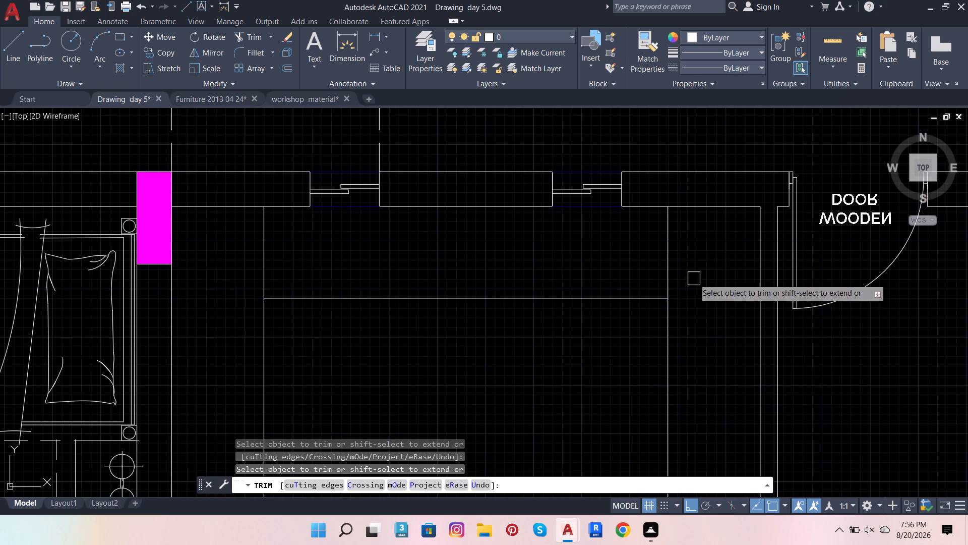
Trim the western and eastern offset lines north of the counter edge to clean up both inner corners.
left_click(665, 271)
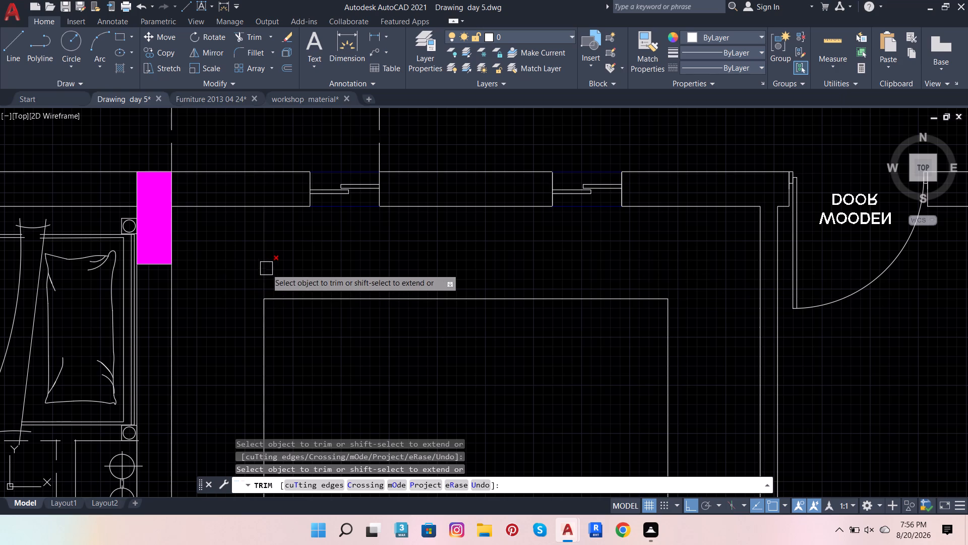
left_click(266, 268)
scroll(472, 270, "down", 3)
scroll(517, 337, "up", 2)
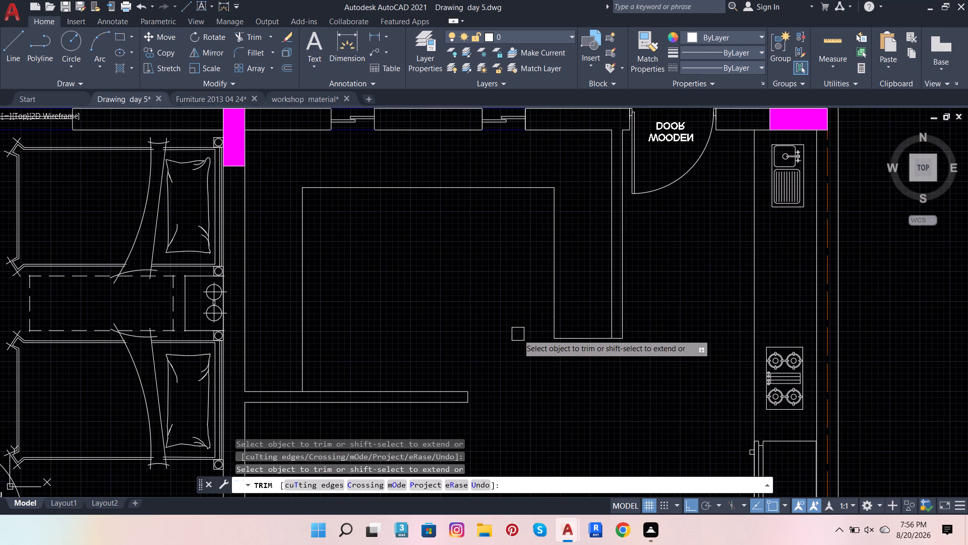
key("Escape")
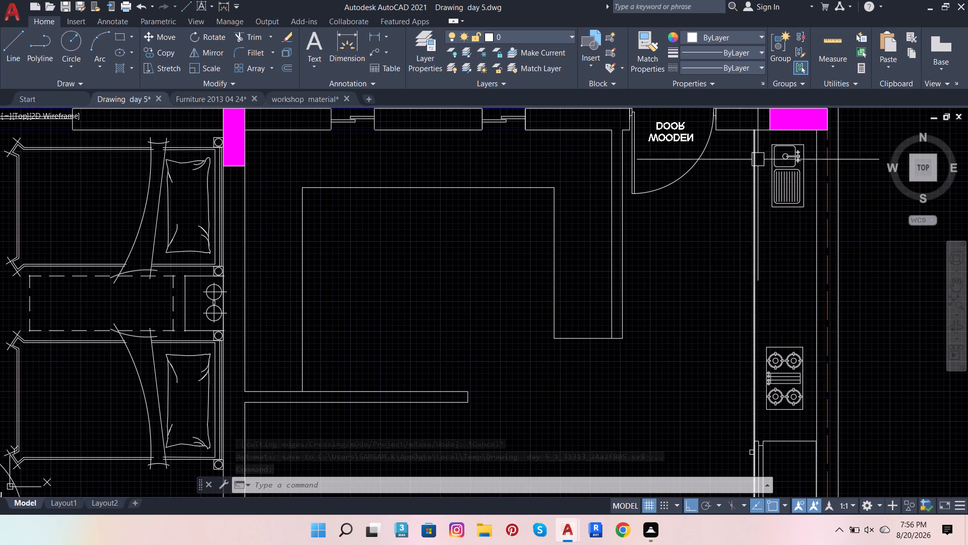
Move the kitchen sink from the east wall counter onto the new counter beside the partition.
scroll(764, 136, "up", 2)
left_click(764, 145)
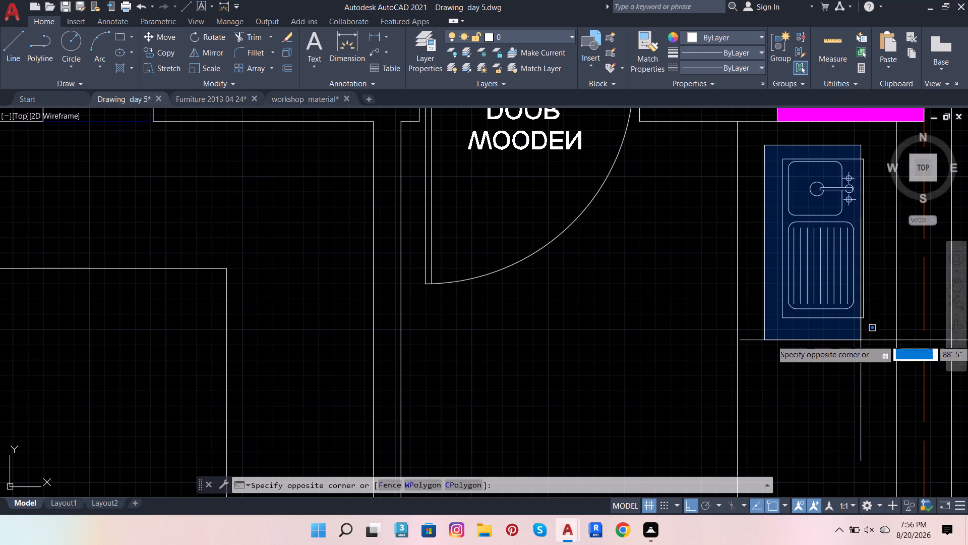
left_click(875, 353)
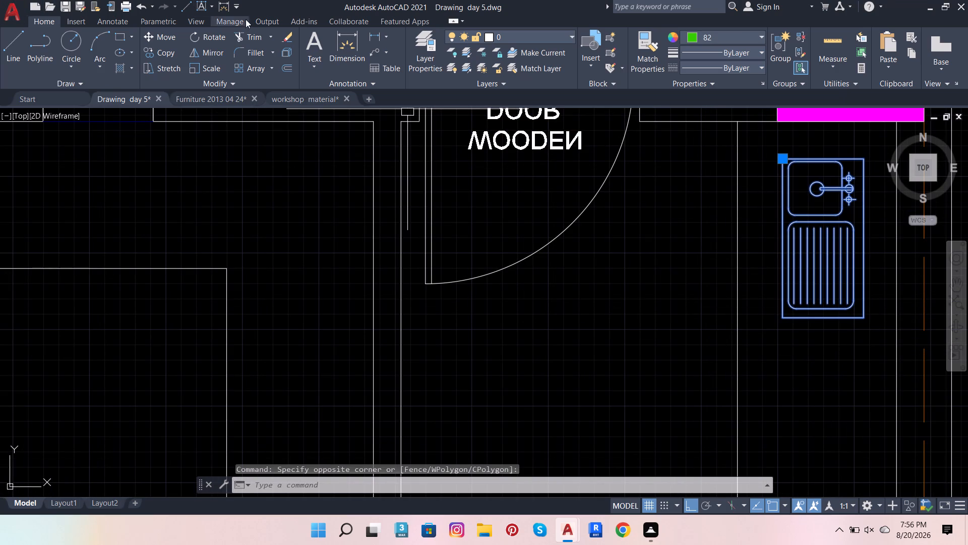
left_click(162, 32)
left_click(800, 159)
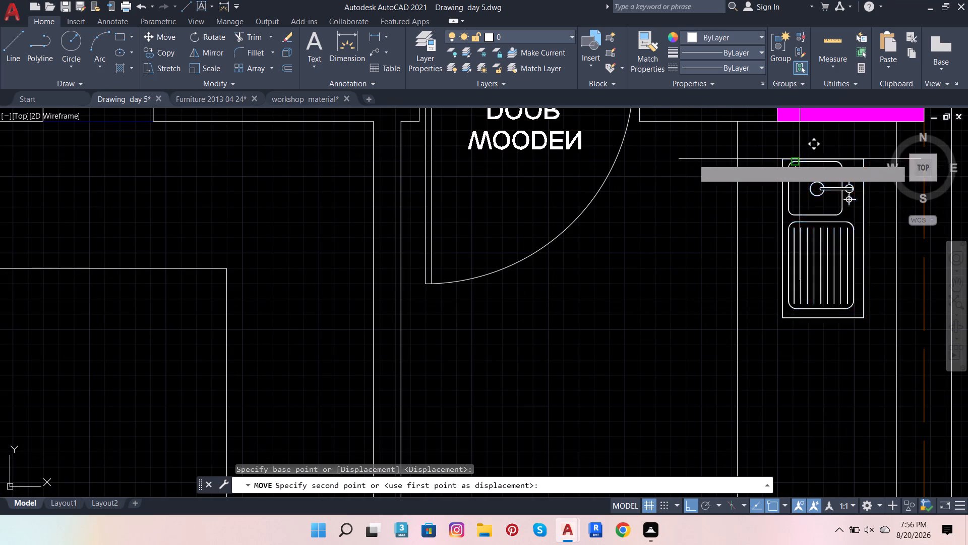
scroll(270, 256, "down", 2)
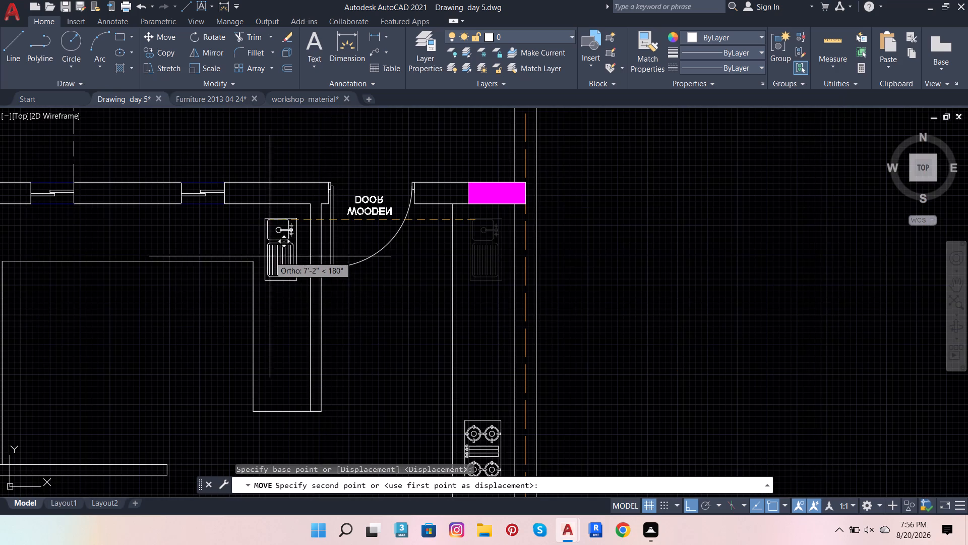
left_click(687, 503)
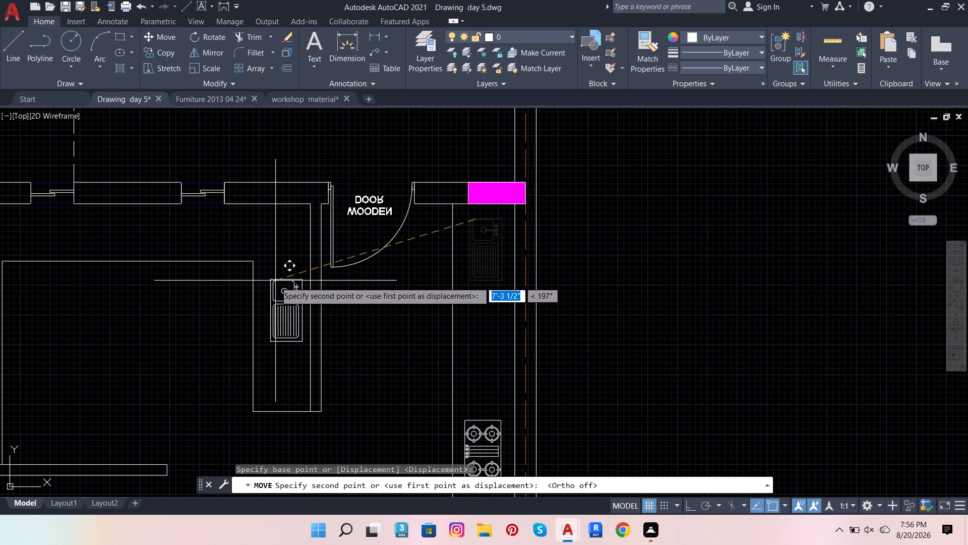
left_click(274, 287)
Rotate the four-burner stove on the east wall counter 90 degrees counterclockwise about its northwest corner.
scroll(473, 382, "down", 2)
scroll(468, 406, "up", 2)
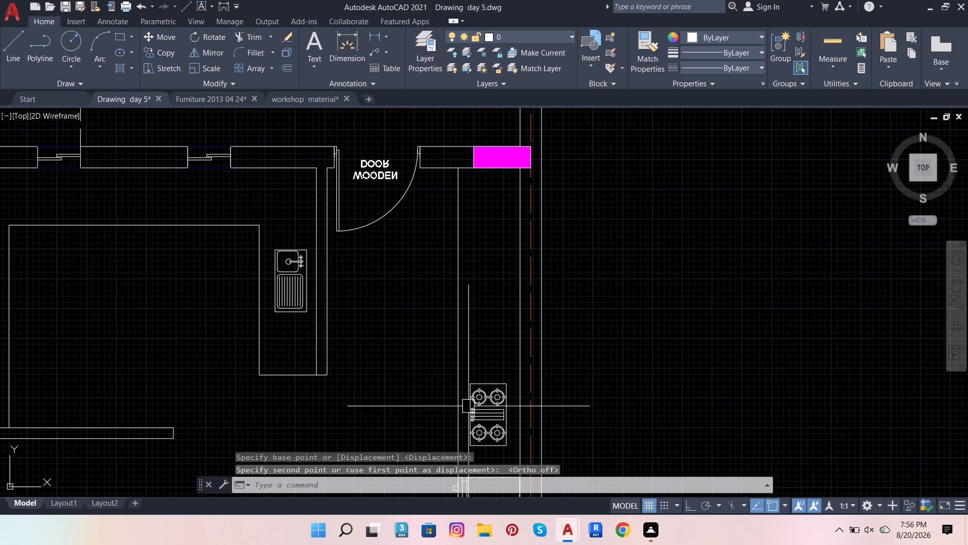
left_click(461, 367)
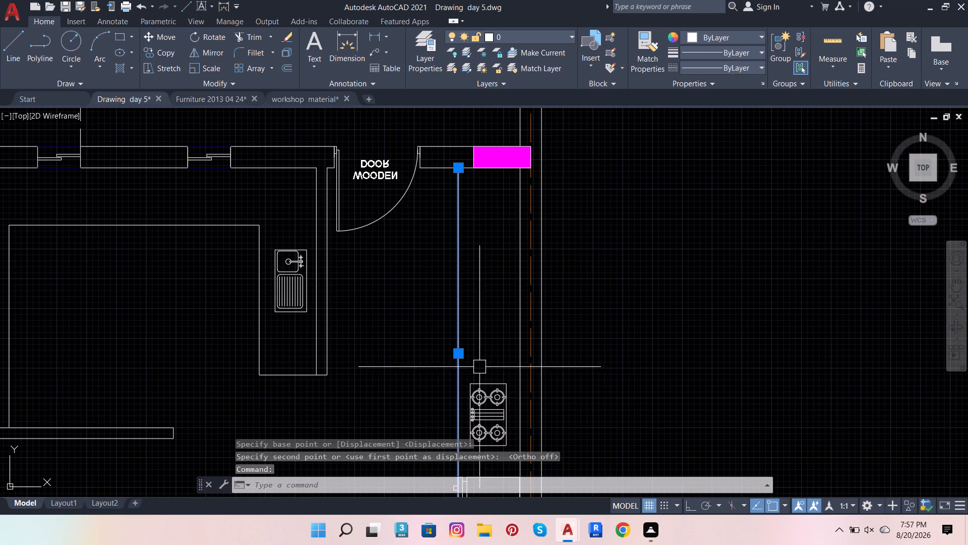
key("Escape")
scroll(490, 356, "down", 1)
scroll(480, 425, "up", 2)
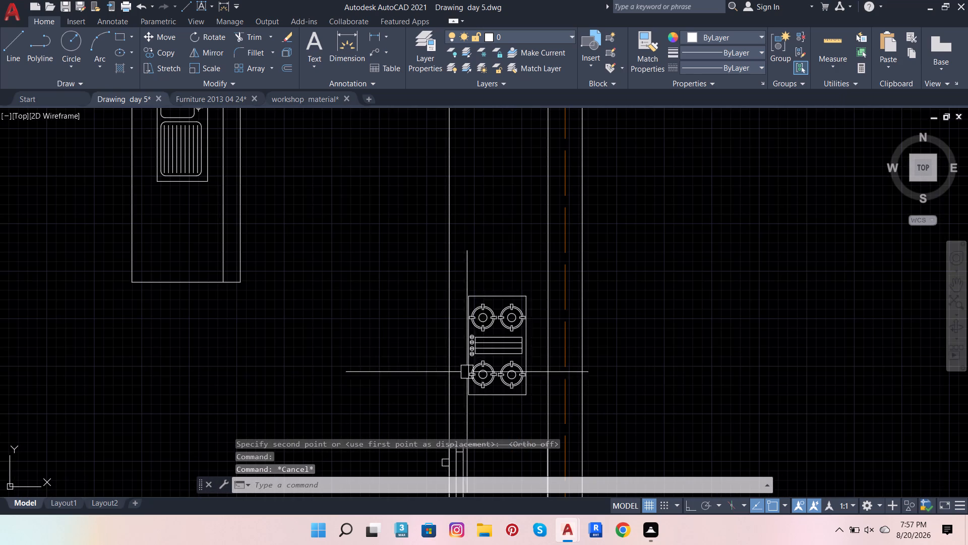
left_click(460, 278)
left_click(540, 421)
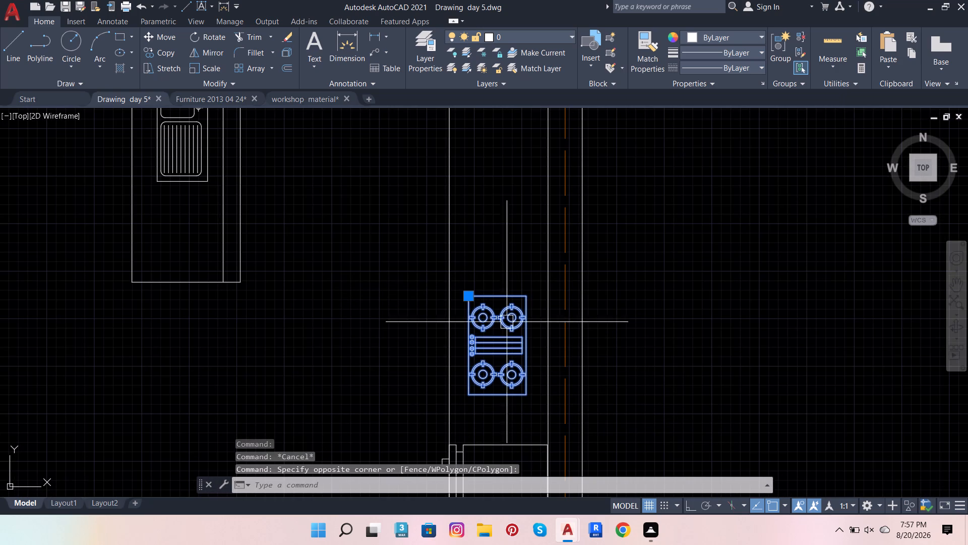
left_click(215, 35)
left_click(469, 293)
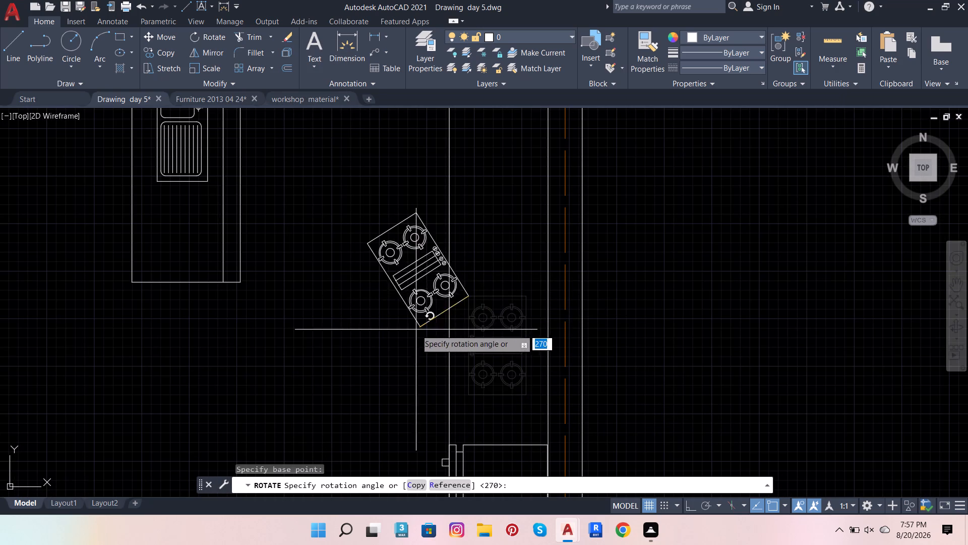
left_click(691, 500)
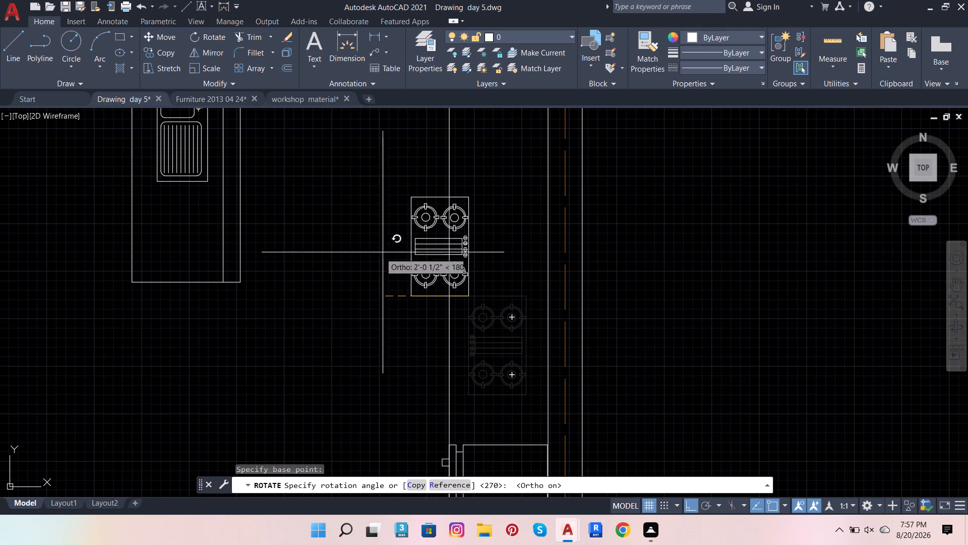
left_click(513, 213)
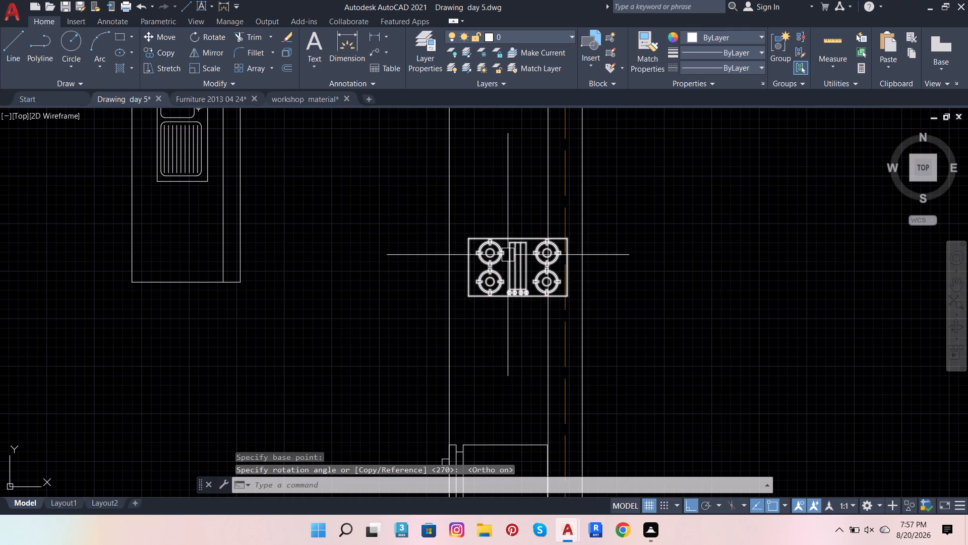
Move the rotated stove from the east wall onto the kitchen's north counter, between the two windows.
left_click(508, 255)
left_click(155, 36)
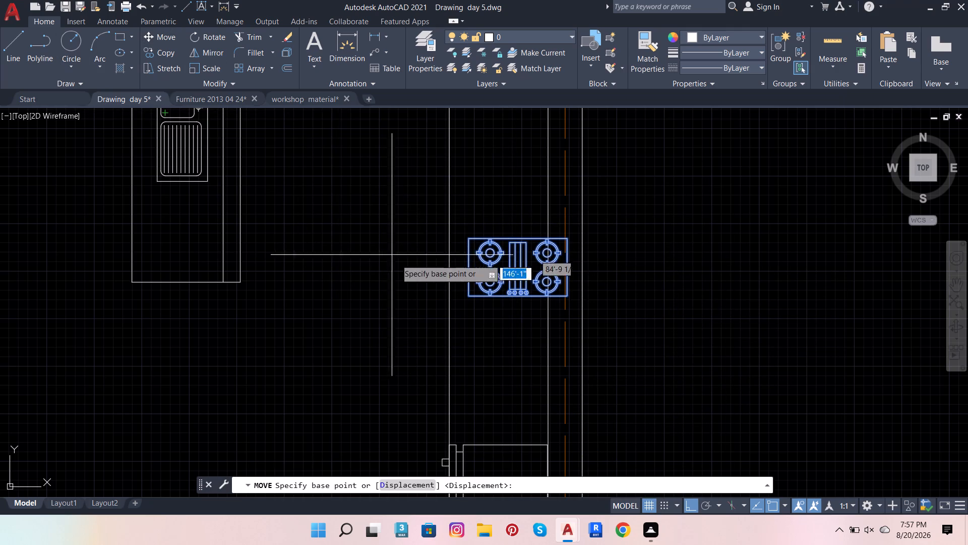
left_click(470, 297)
scroll(604, 305, "down", 4)
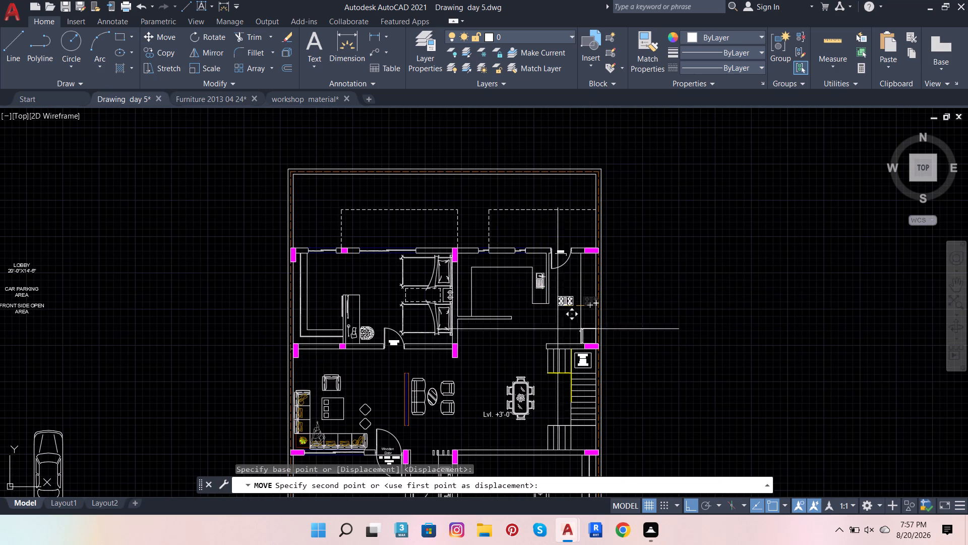
left_click(692, 503)
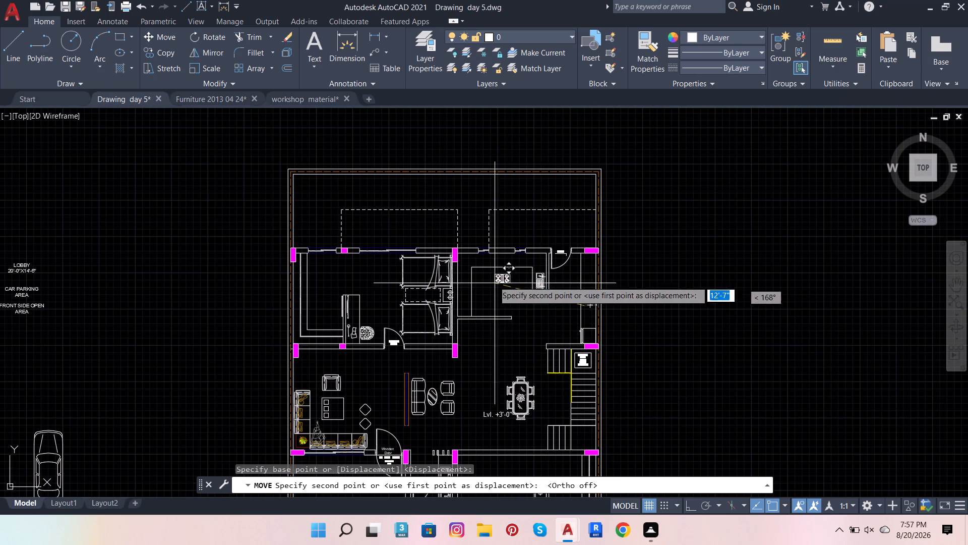
scroll(494, 263, "up", 3)
scroll(535, 266, "up", 1)
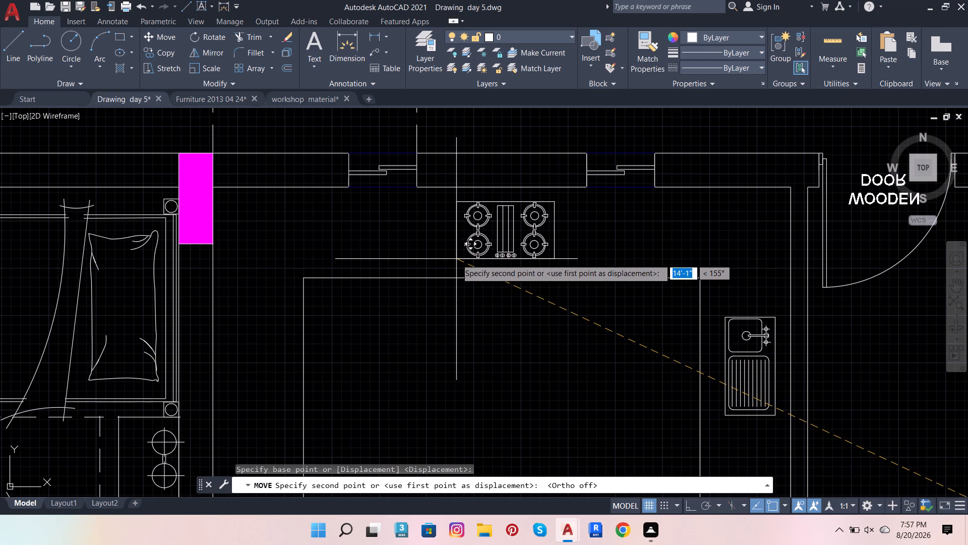
left_click(456, 259)
scroll(476, 289, "down", 3)
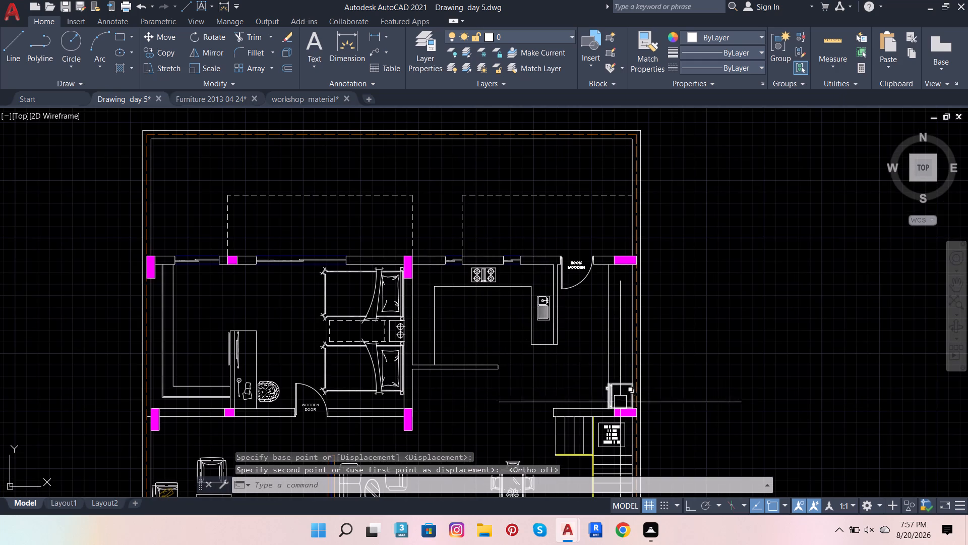
Mirror the refrigerator at the east wall about a vertical line just west of it, erasing the source object.
scroll(622, 403, "up", 3)
left_click(623, 322)
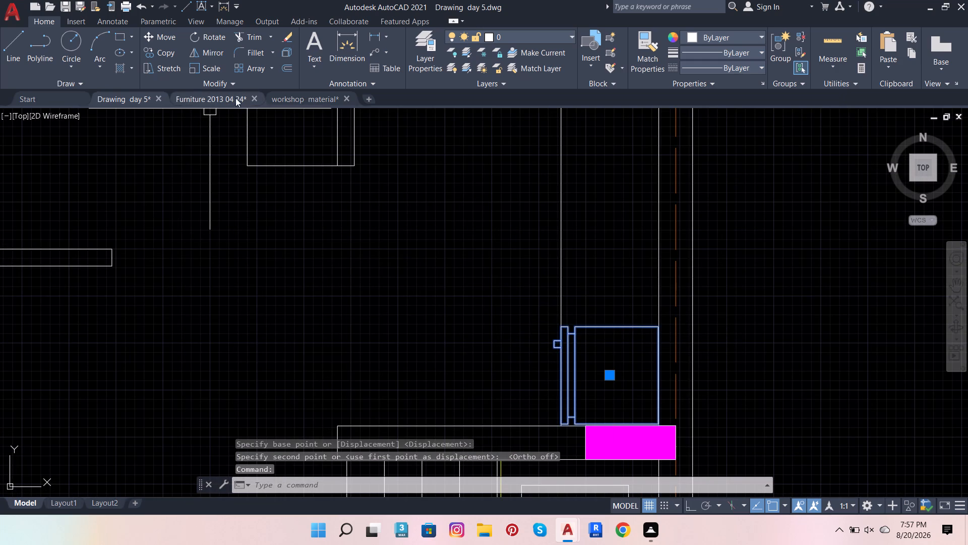
left_click(217, 53)
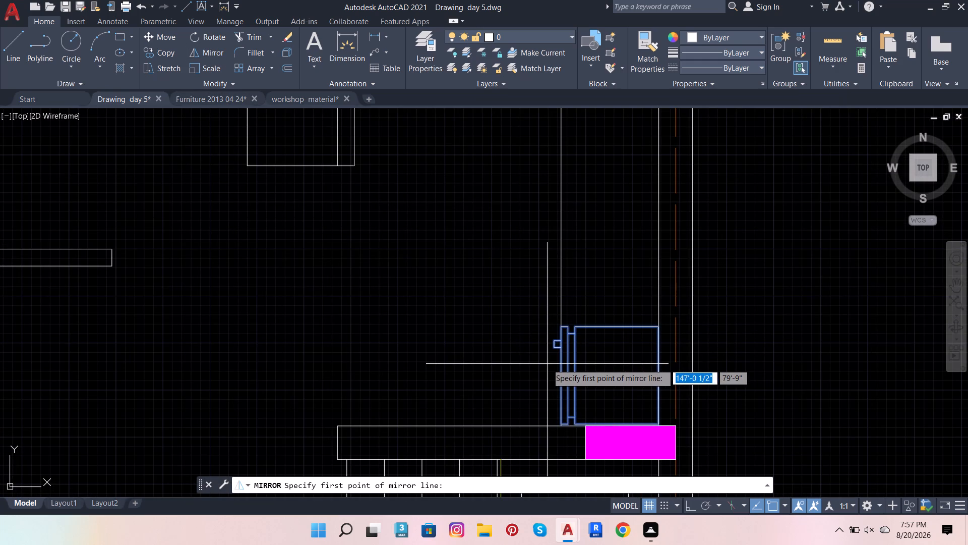
left_click(547, 364)
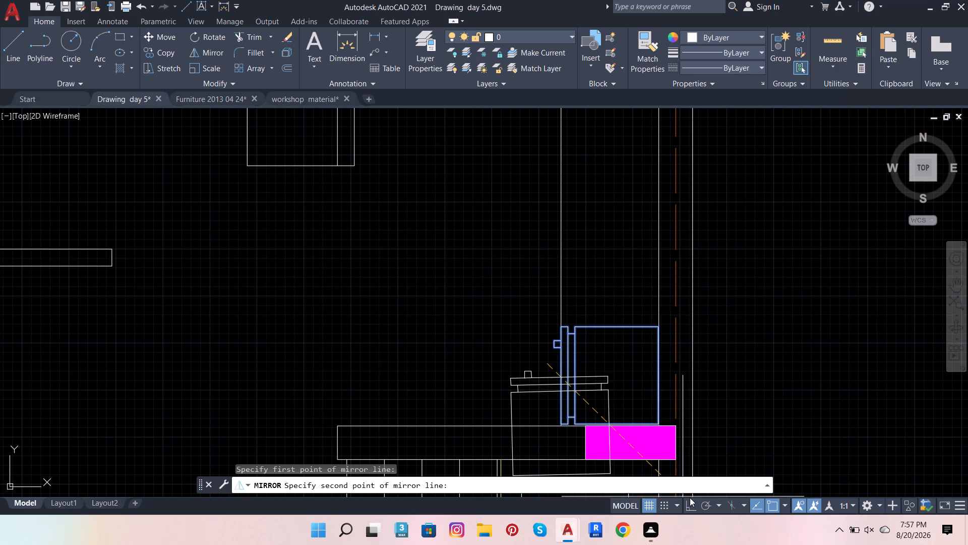
left_click(692, 511)
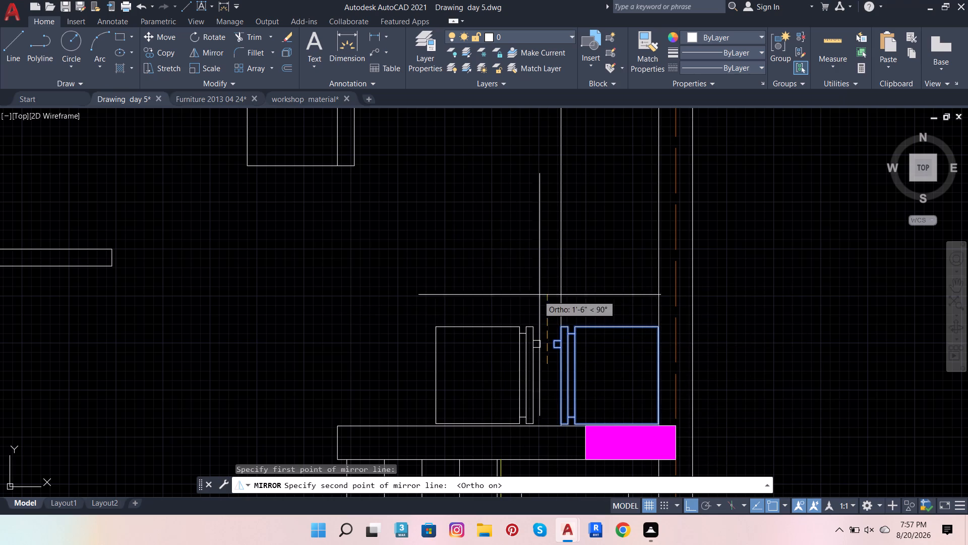
left_click(543, 293)
left_click_drag(568, 323, 543, 293)
Move the mirrored refrigerator onto the kitchen's western counter, beside the bedroom wall and against the south partition wall.
left_click(503, 331)
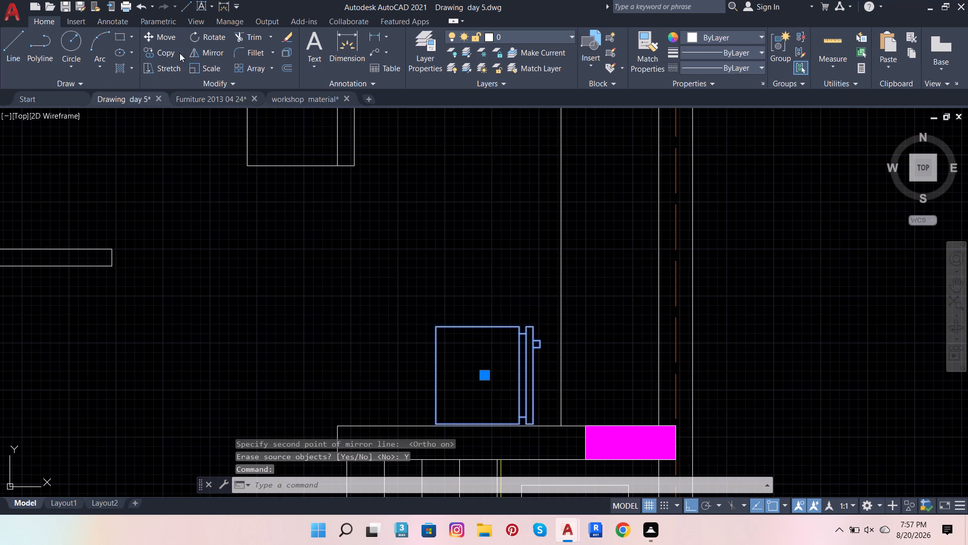
left_click(157, 35)
left_click(697, 509)
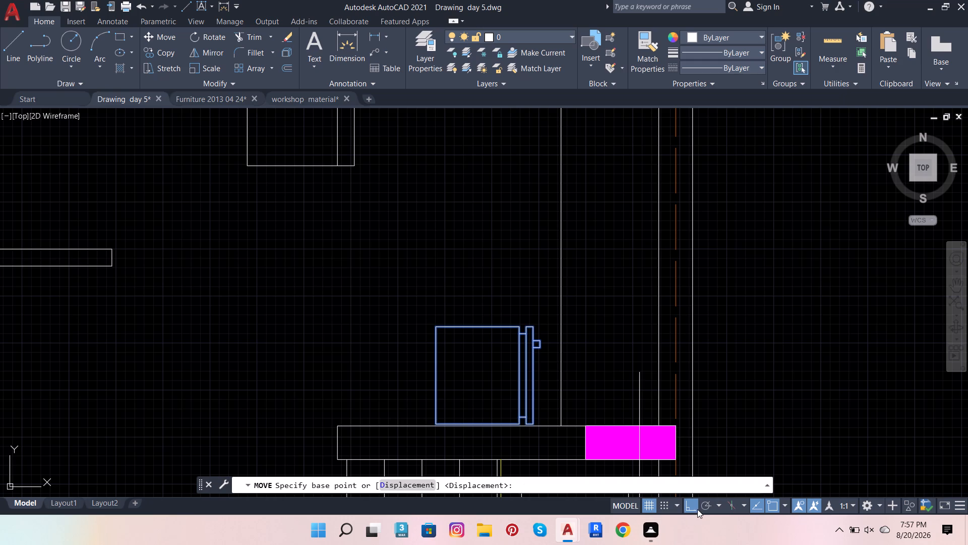
left_click(529, 409)
scroll(668, 348, "down", 4)
scroll(528, 326, "up", 2)
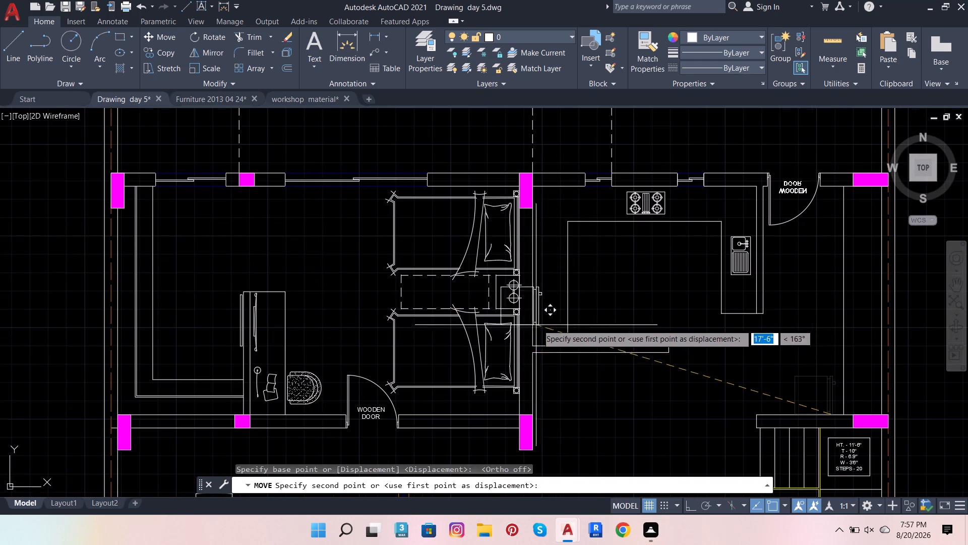
scroll(568, 338, "up", 2)
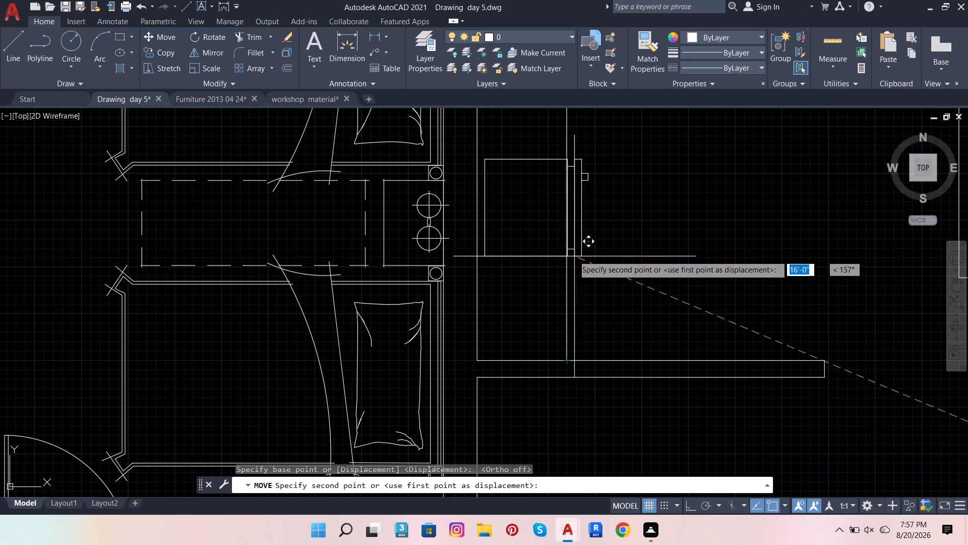
scroll(561, 320, "down", 2)
scroll(563, 288, "up", 1)
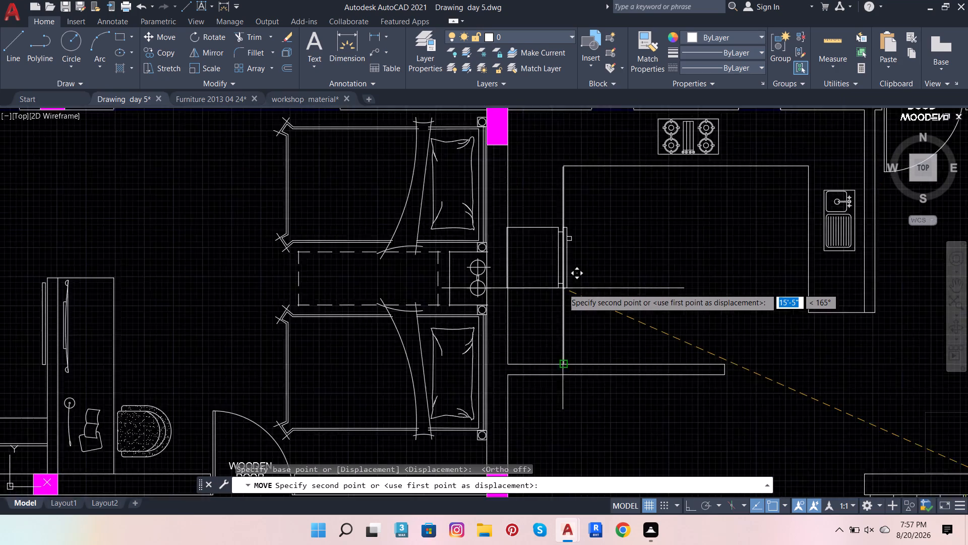
scroll(563, 288, "up", 3)
left_click(565, 284)
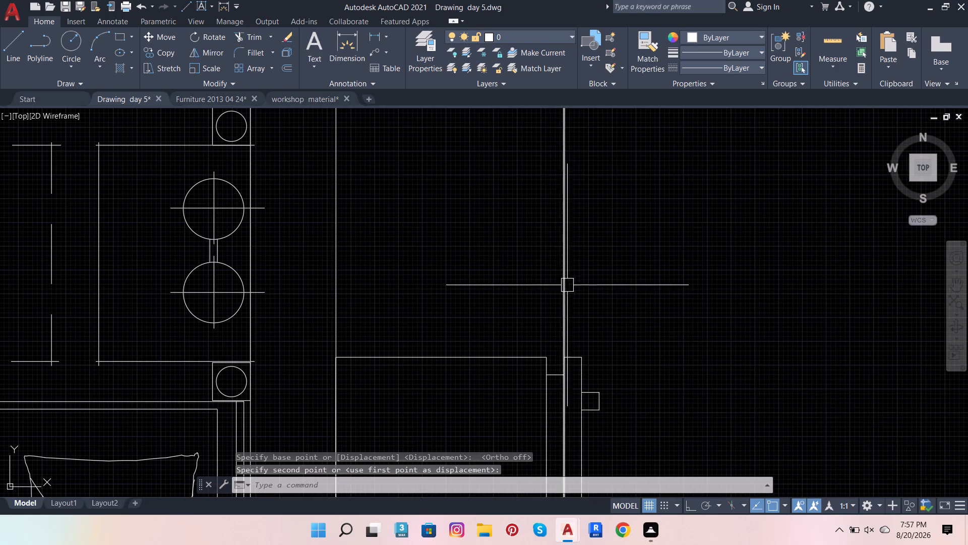
Move the refrigerator about 2'-2" north along the western counter, away from the south partition wall.
scroll(582, 292, "down", 3)
left_click(573, 354)
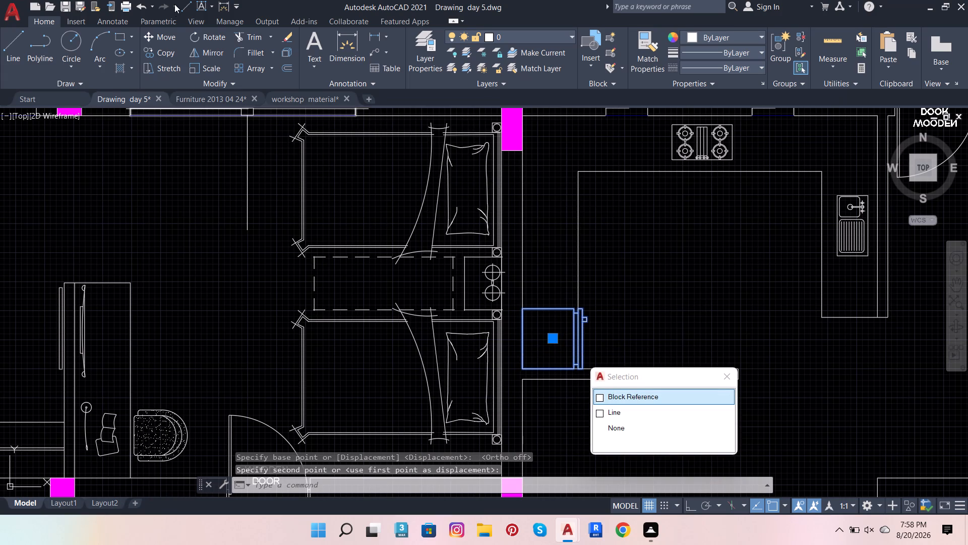
left_click(174, 32)
scroll(610, 448, "up", 3)
scroll(578, 493, "down", 3)
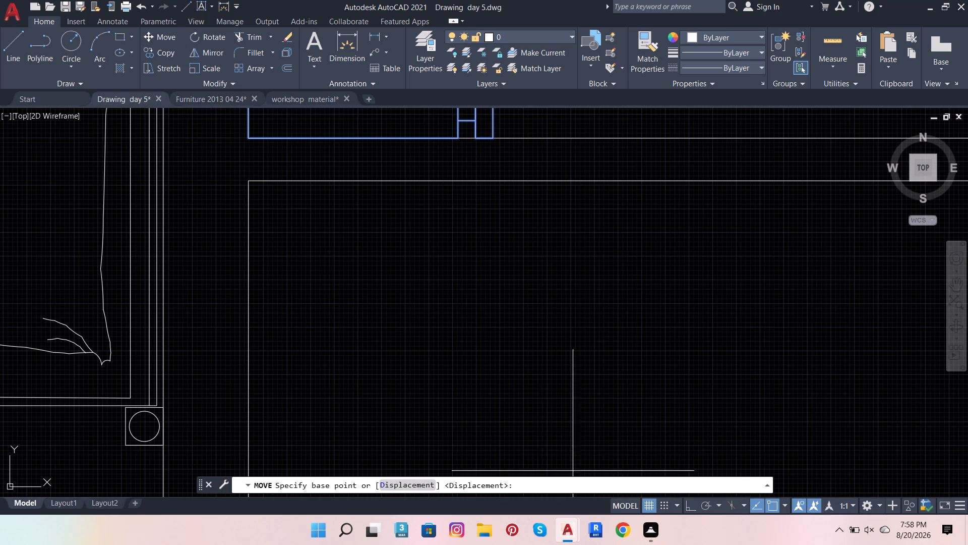
scroll(546, 436, "down", 3)
scroll(497, 345, "up", 4)
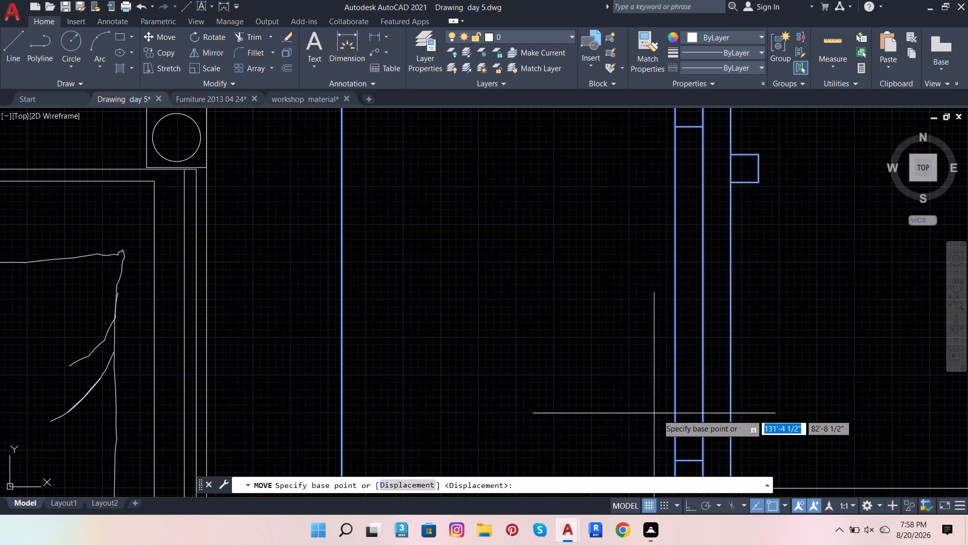
left_click(673, 416)
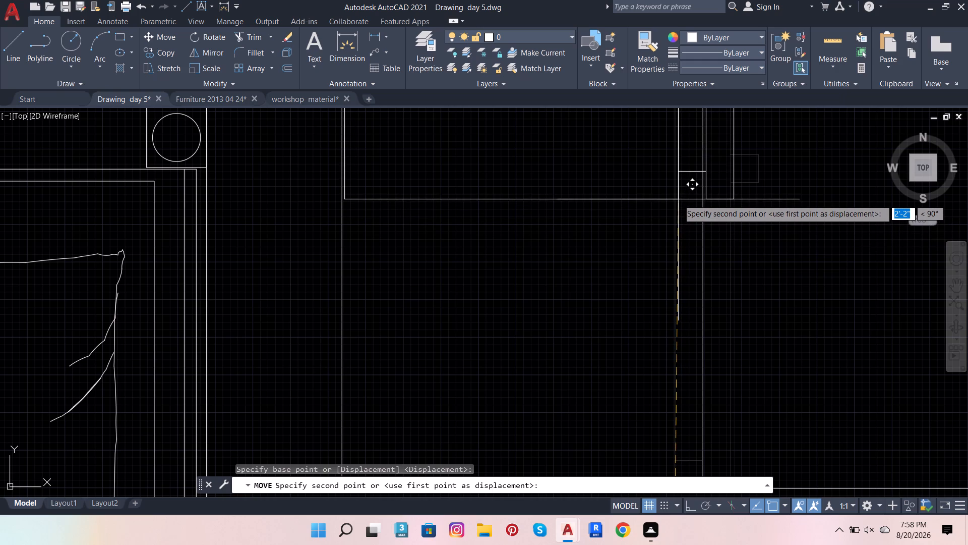
left_click(677, 193)
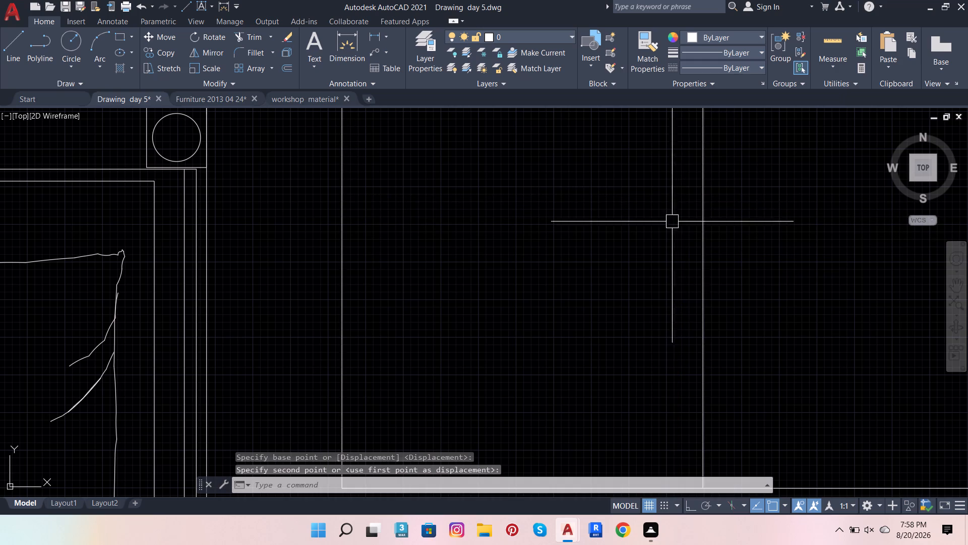
scroll(665, 265, "down", 4)
scroll(674, 288, "up", 2)
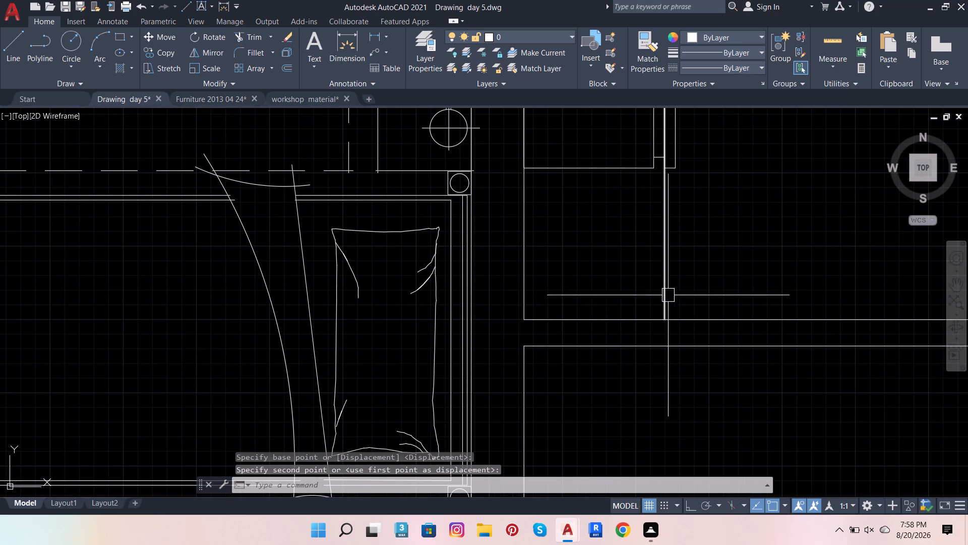
Offset the north line of the kitchen's south partition wall 2'3" to the north.
left_click(690, 322)
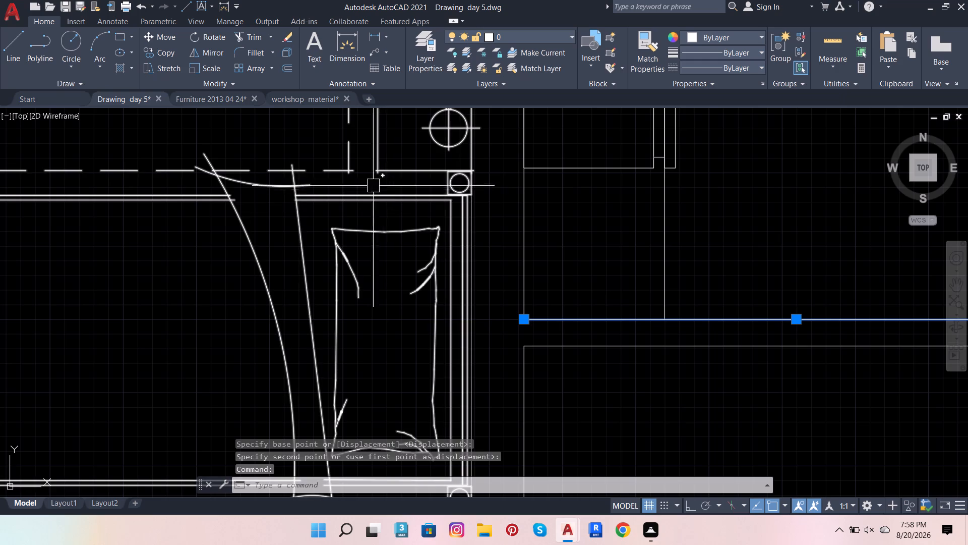
left_click(288, 69)
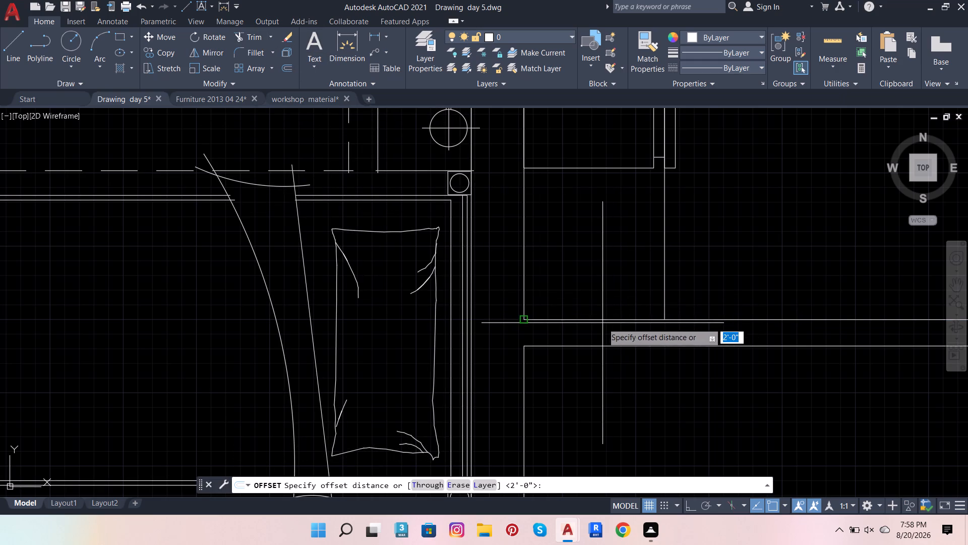
left_click(602, 323)
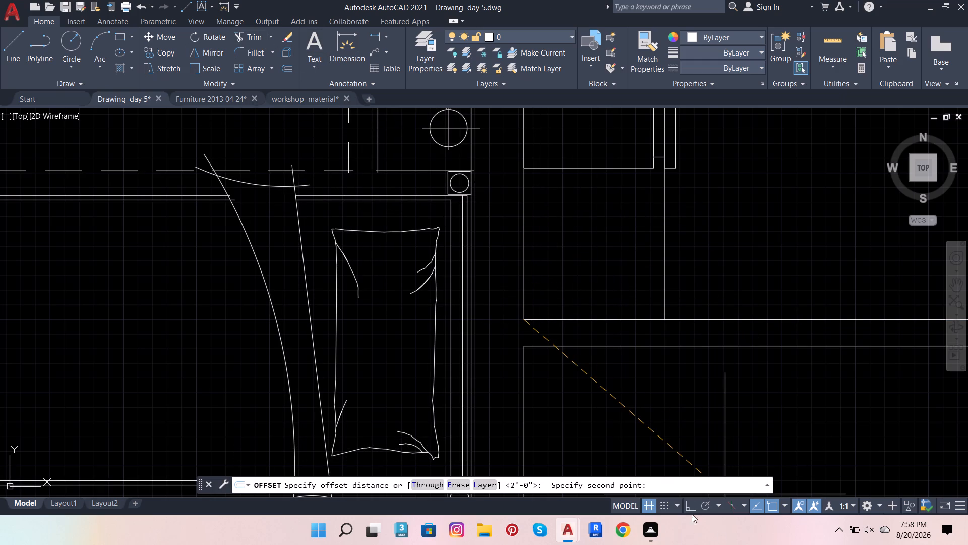
left_click(689, 503)
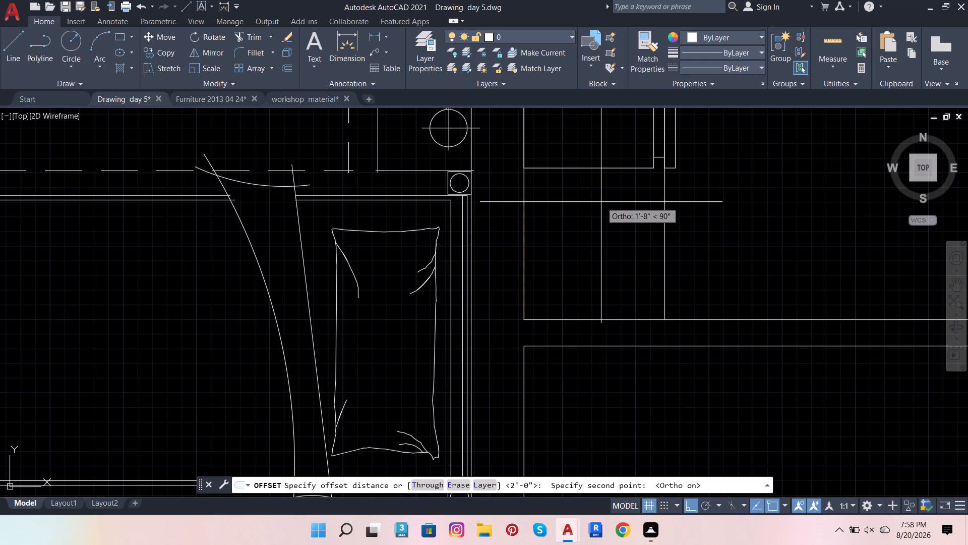
type("2'")
key("3")
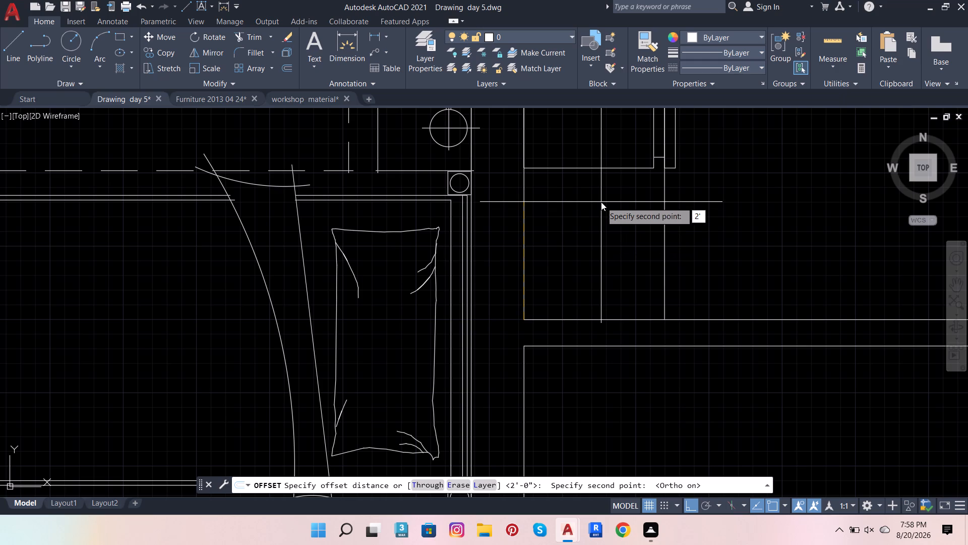
key("Return")
left_click(601, 202)
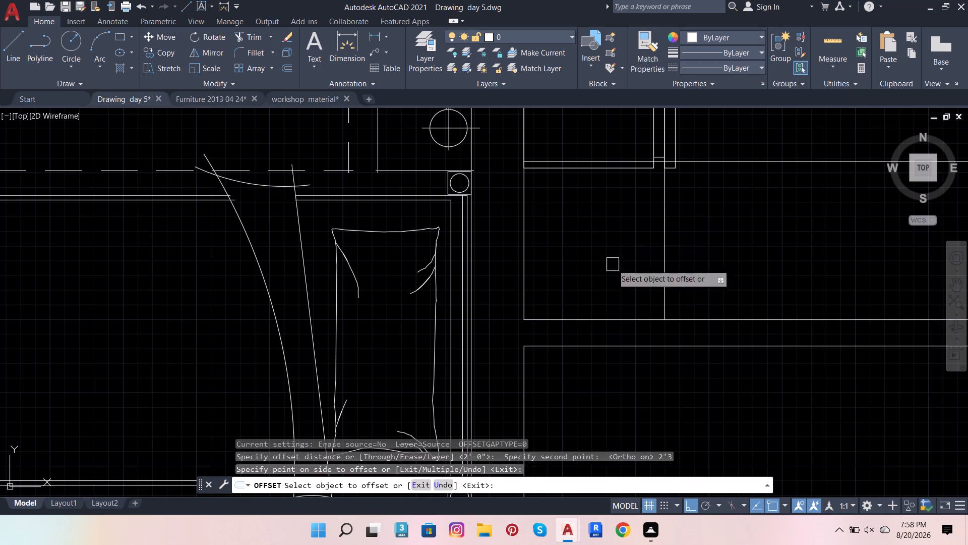
scroll(615, 290, "down", 2)
scroll(626, 204, "up", 2)
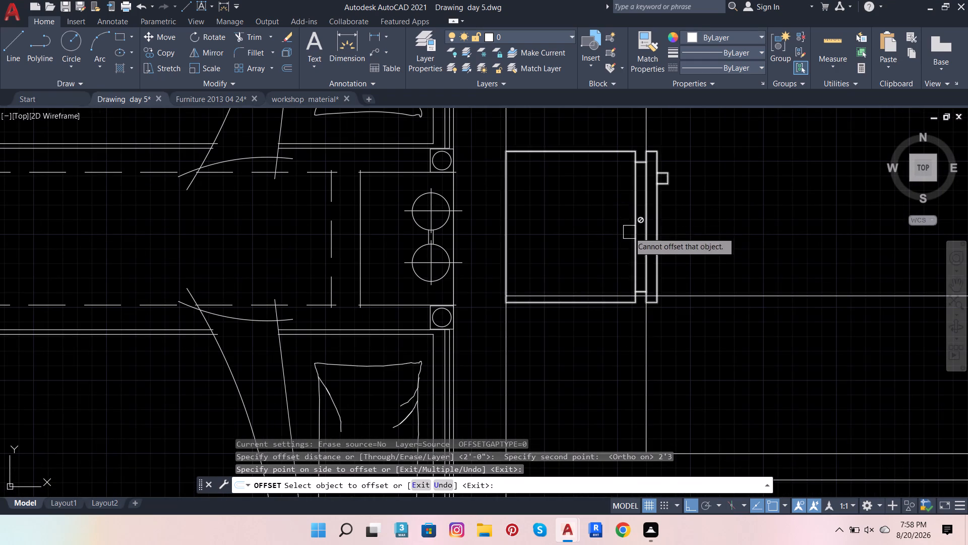
Move the refrigerator about 6" north along the western counter, clear of the newly offset counter line.
key("Escape")
left_click(663, 249)
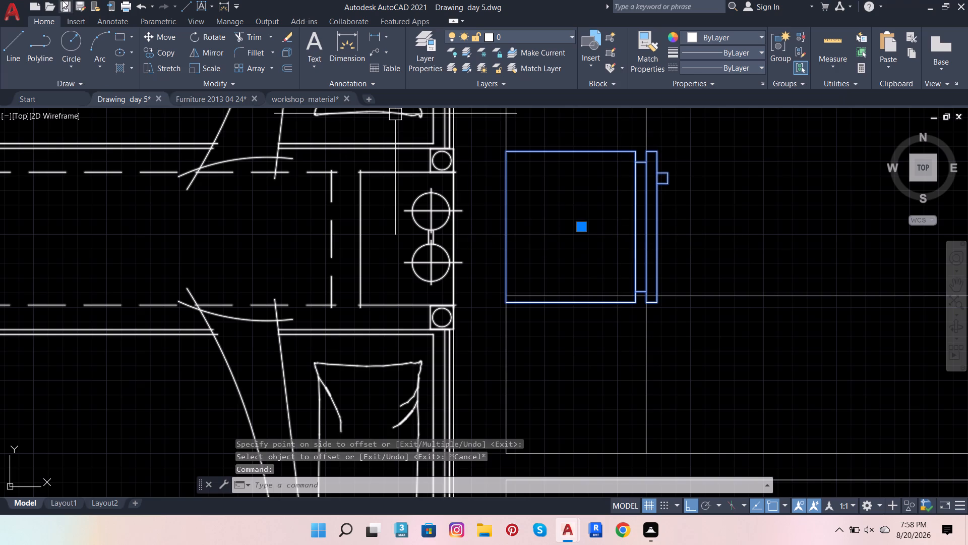
left_click(174, 40)
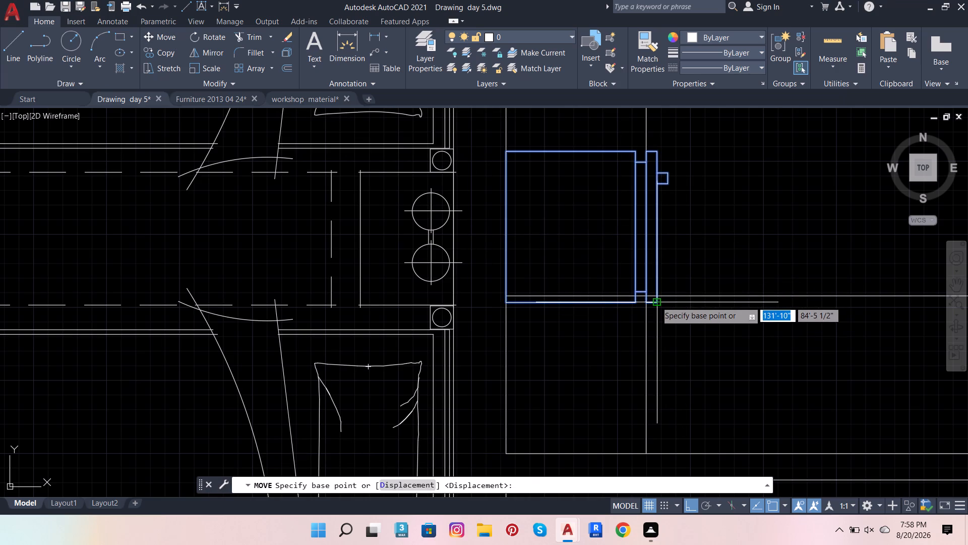
left_click(656, 301)
left_click(659, 263)
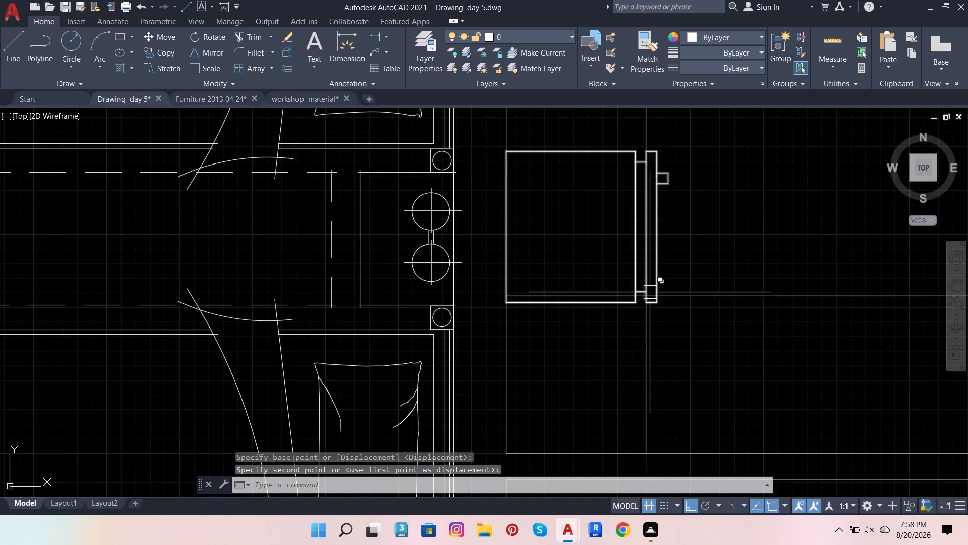
scroll(650, 293, "up", 1)
left_click(665, 260)
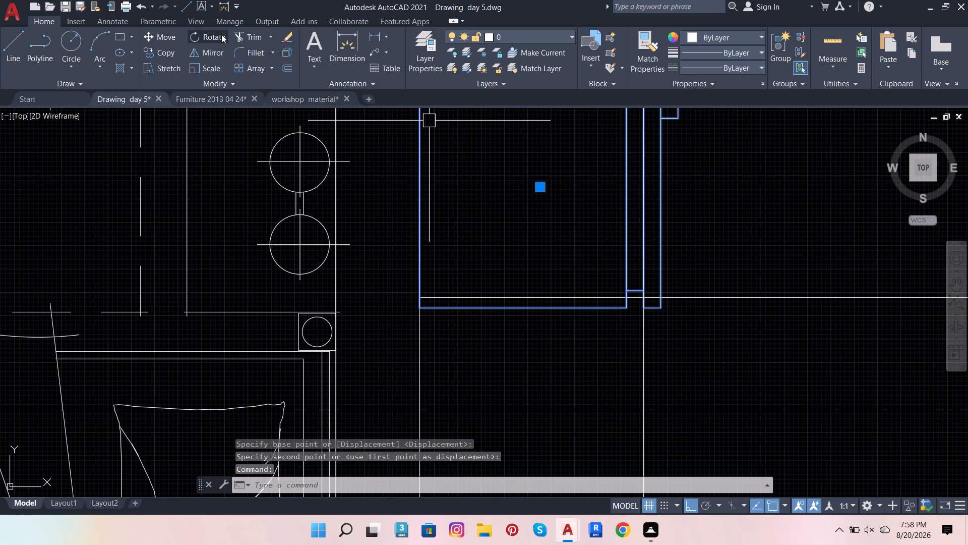
left_click(177, 35)
scroll(325, 225, "down", 3)
scroll(385, 350, "down", 2)
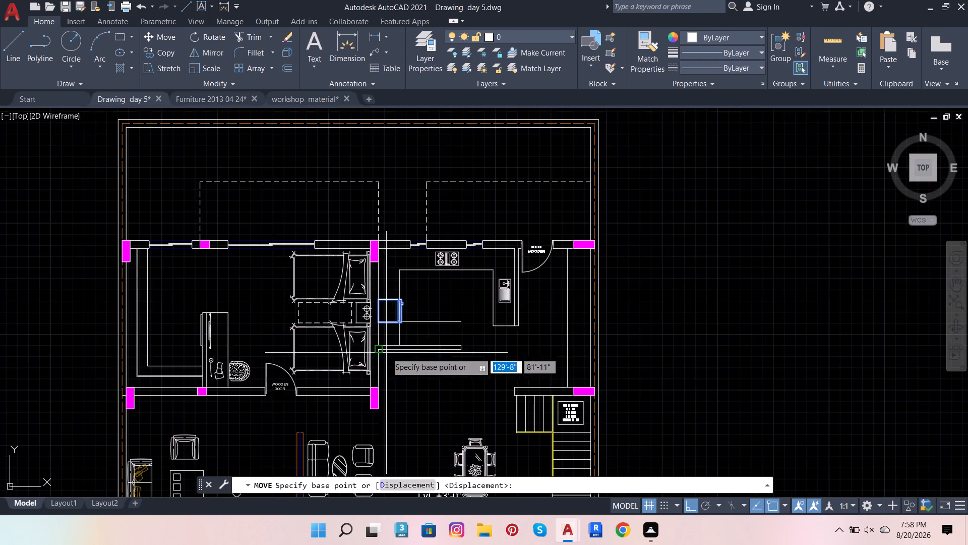
scroll(398, 308, "up", 5)
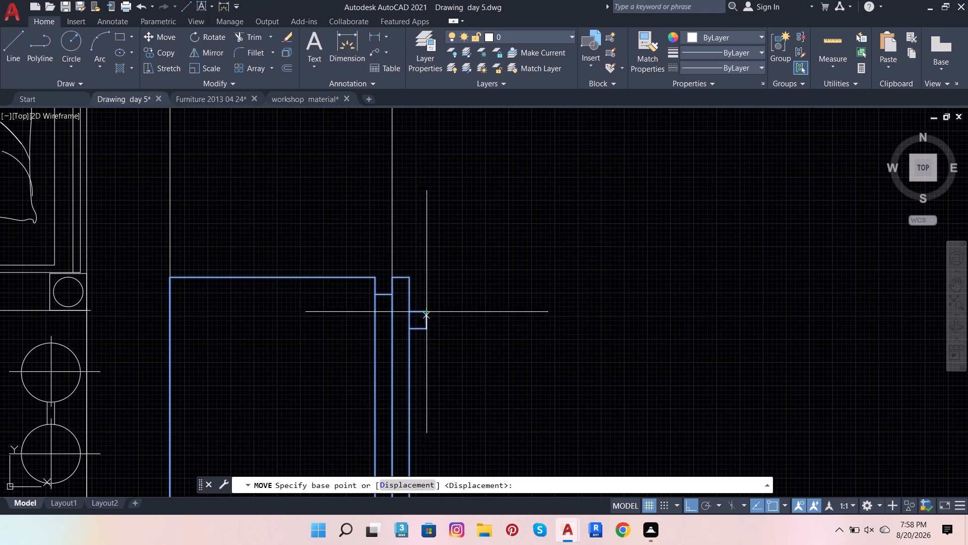
left_click(403, 279)
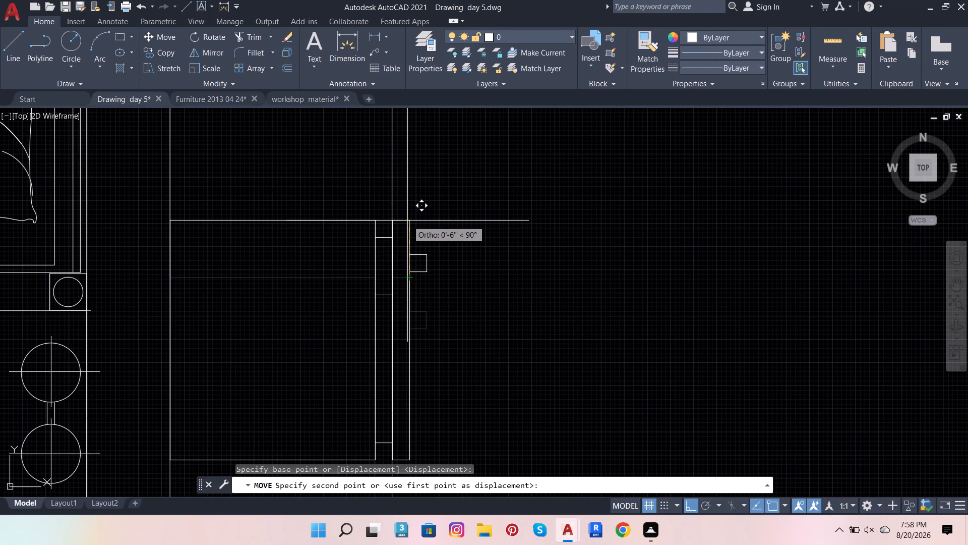
left_click(408, 221)
Draw a vertical line across the offset line and the kitchen's south partition wall, just west of their east ends.
scroll(494, 226, "down", 2)
scroll(488, 353, "up", 1)
scroll(599, 305, "down", 2)
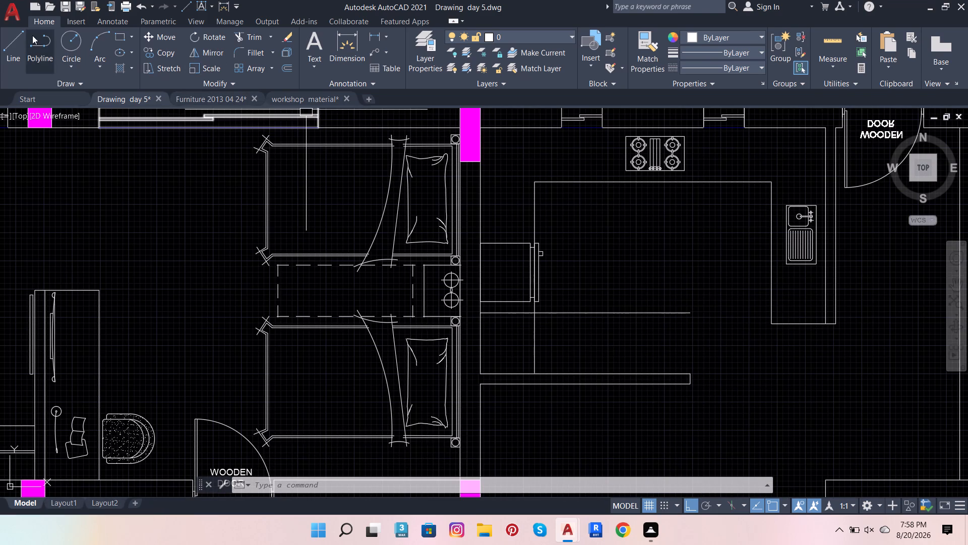
left_click(11, 37)
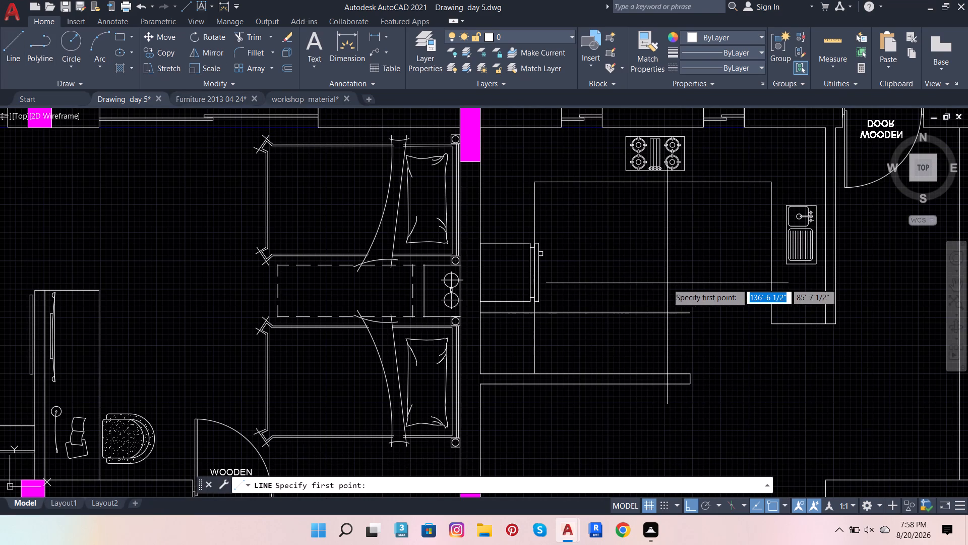
left_click(667, 283)
left_click(655, 430)
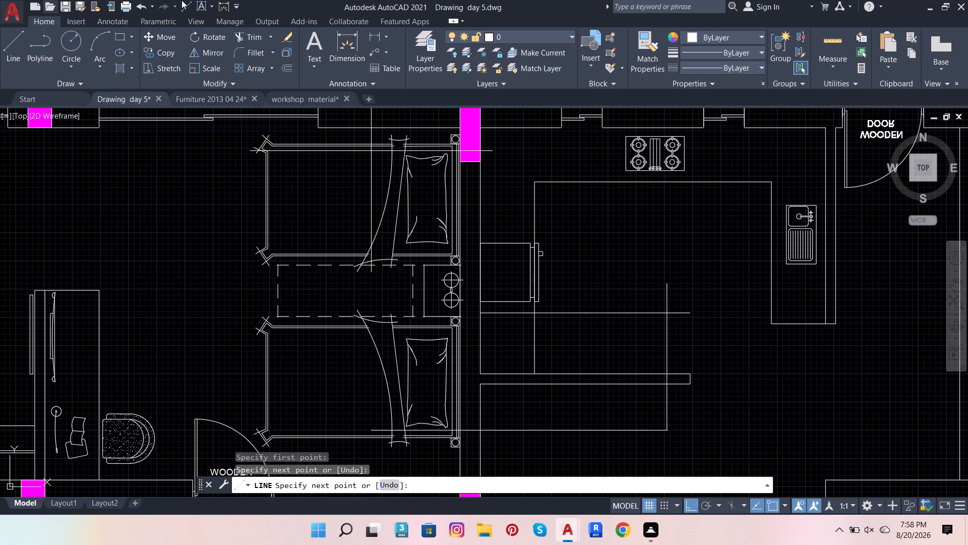
Trim the vertical line's overhang south of the partition wall and the wall's south line east of the vertical line.
left_click(243, 39)
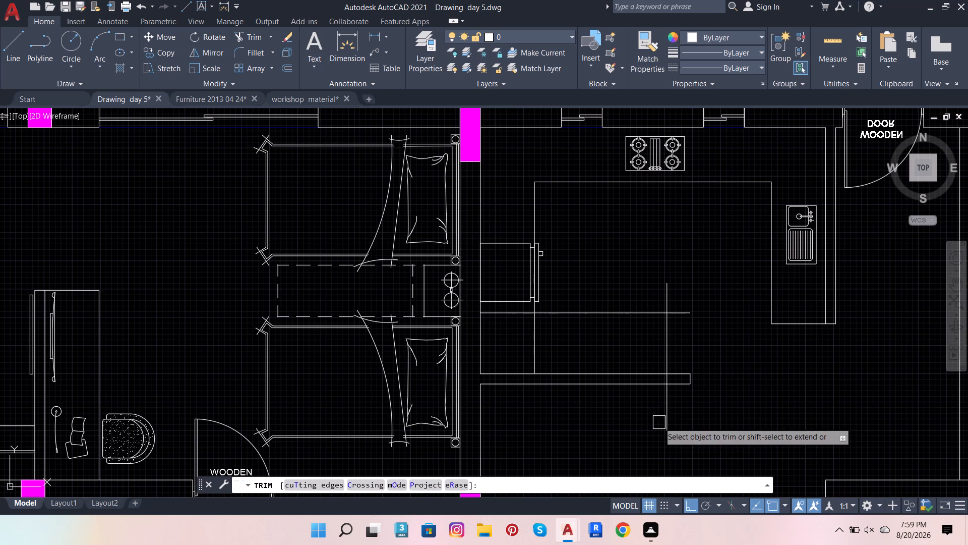
left_click(668, 414)
left_click(682, 387)
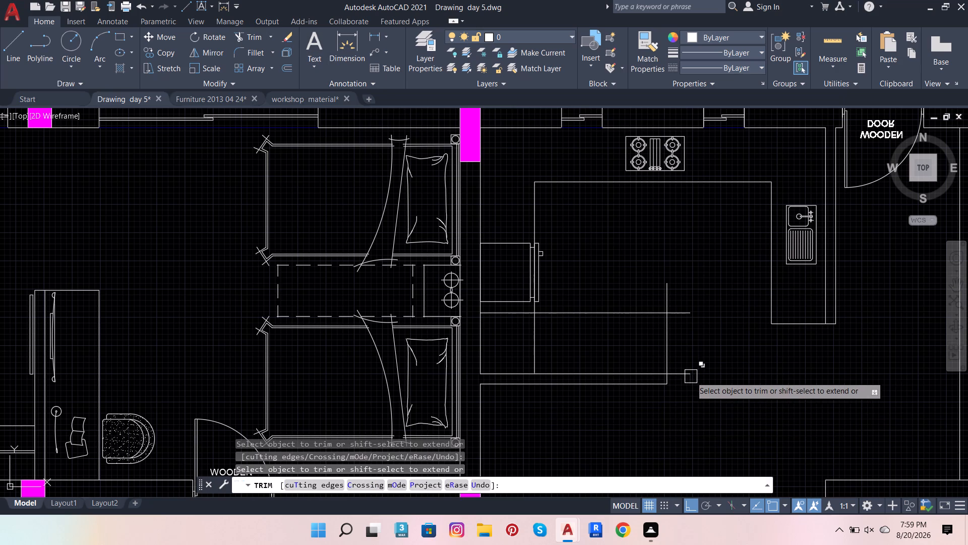
left_click(691, 376)
left_click(685, 371)
left_click(683, 368)
left_click(683, 304)
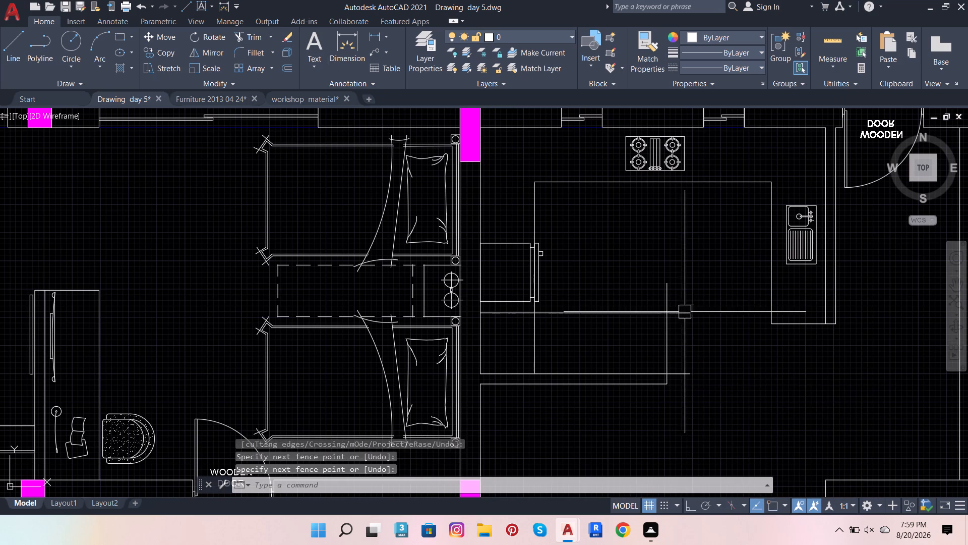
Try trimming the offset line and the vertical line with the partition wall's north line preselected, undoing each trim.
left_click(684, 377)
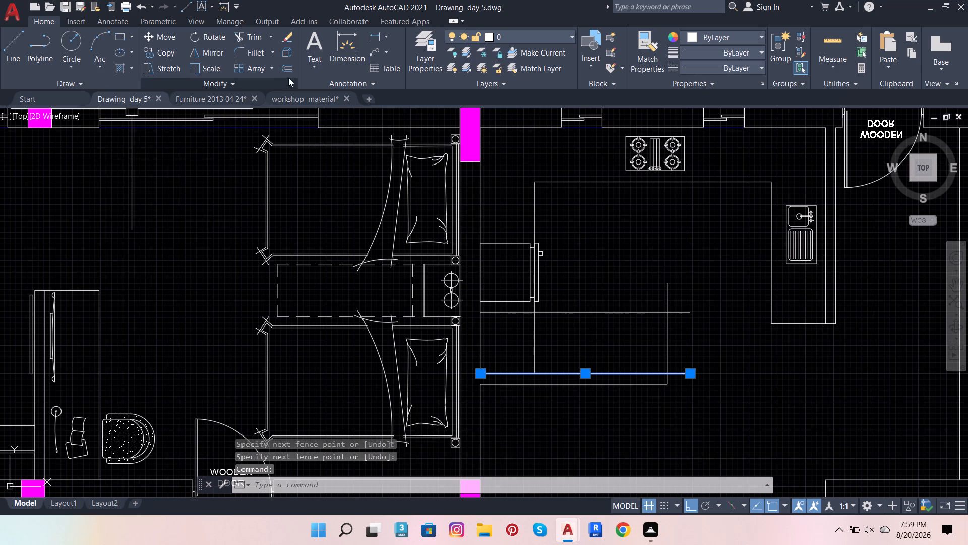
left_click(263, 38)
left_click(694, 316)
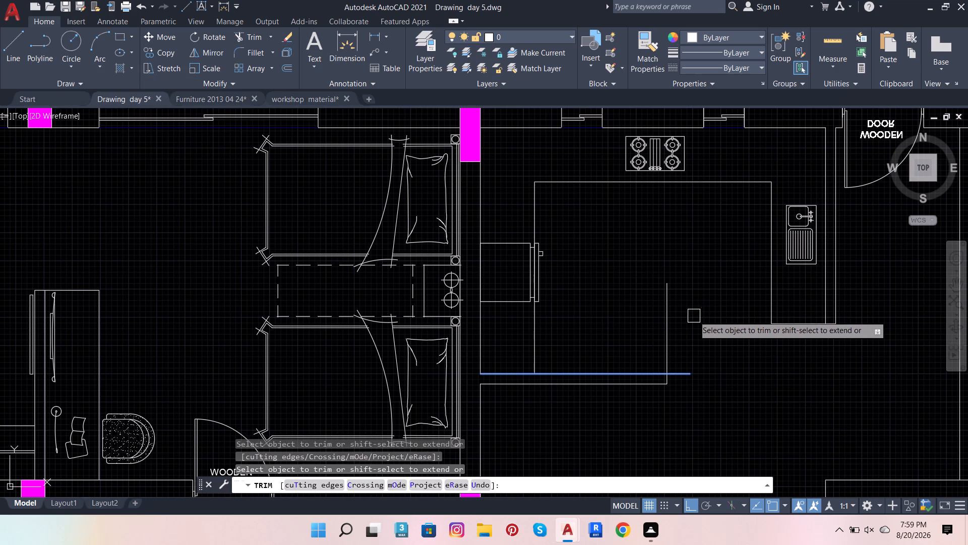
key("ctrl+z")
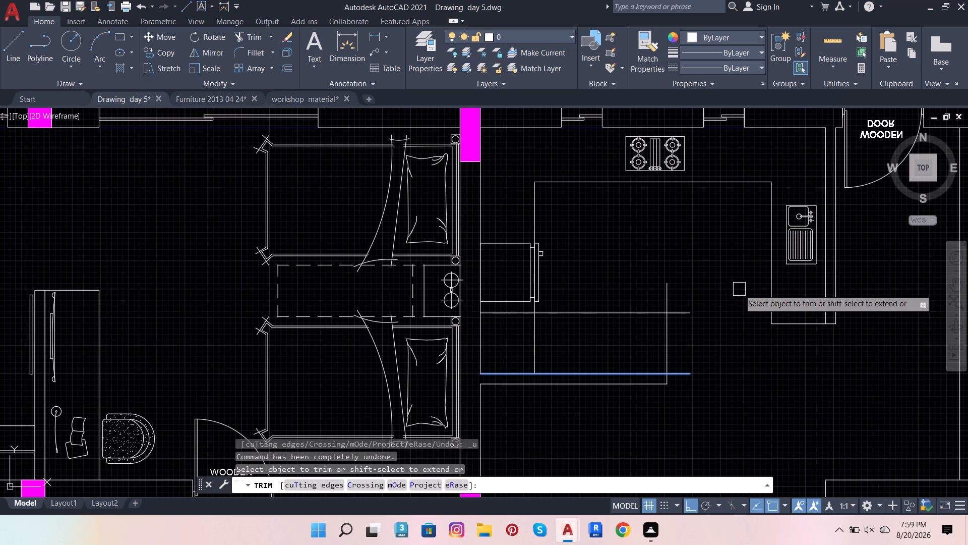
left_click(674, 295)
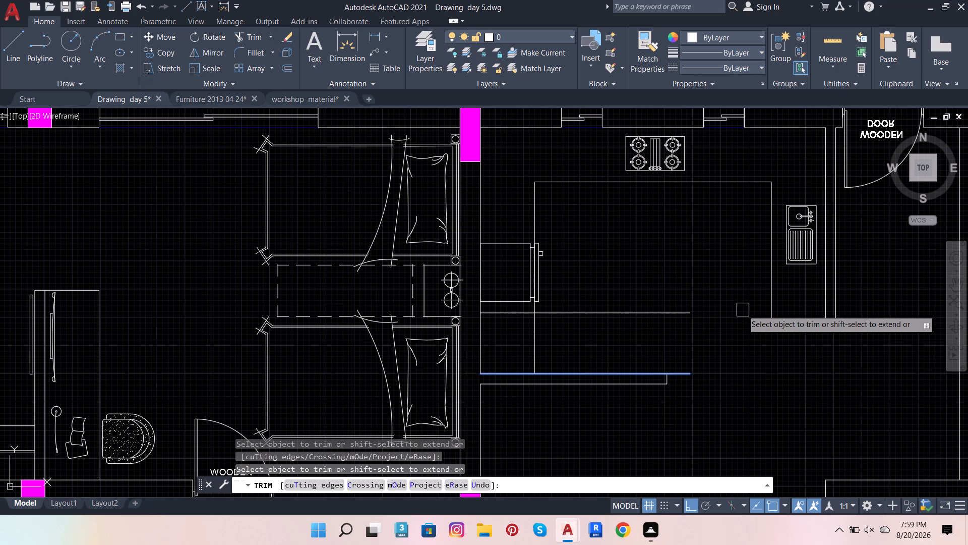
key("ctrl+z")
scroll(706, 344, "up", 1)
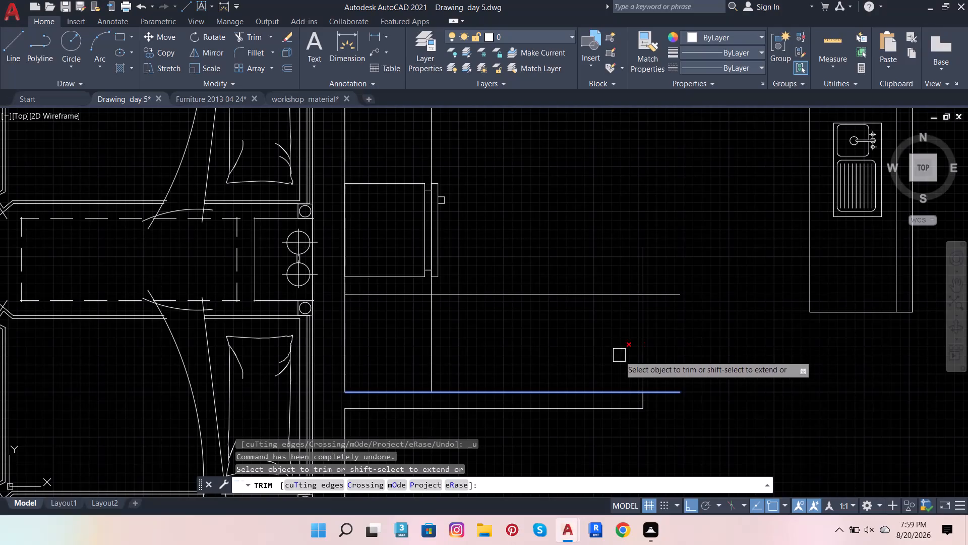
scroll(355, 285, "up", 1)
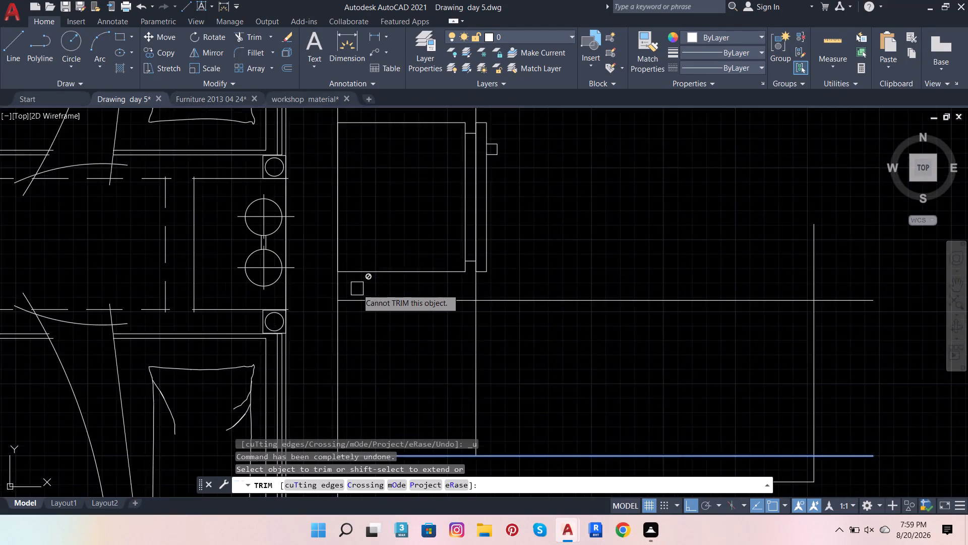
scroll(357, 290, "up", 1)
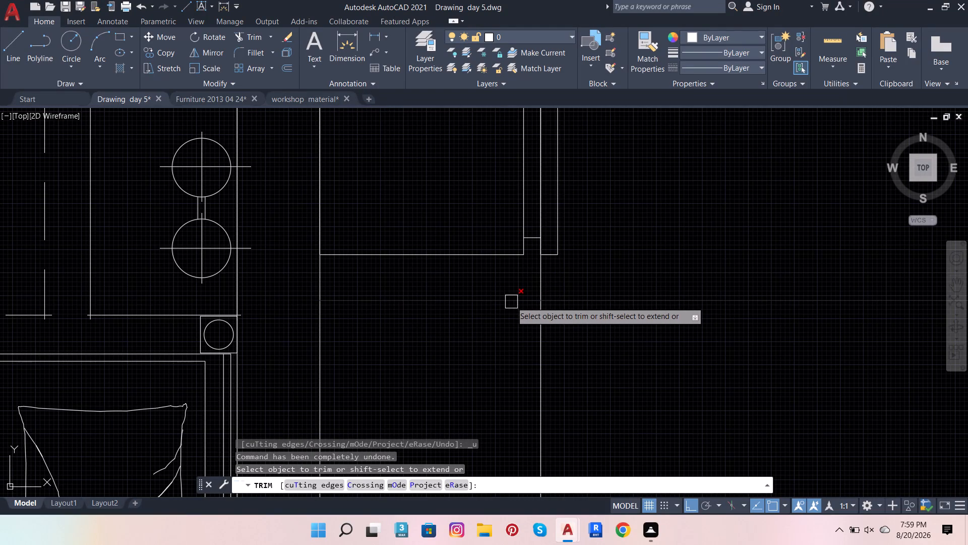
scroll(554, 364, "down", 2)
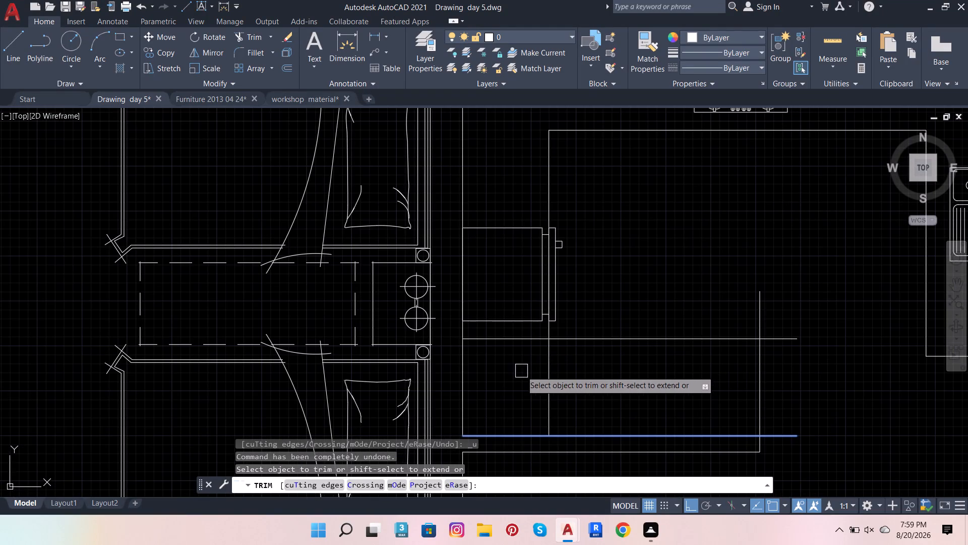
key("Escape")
Trim the counter edge, offset line, vertical line and wall line overhangs to form a counter extension returning east from the western counter.
scroll(546, 422, "up", 2)
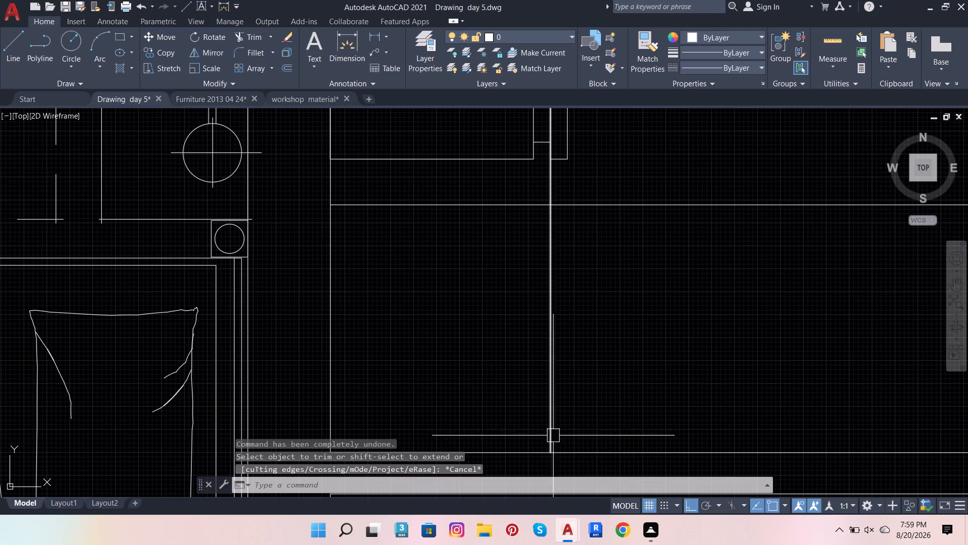
scroll(555, 459, "up", 2)
scroll(633, 333, "down", 2)
scroll(562, 270, "down", 2)
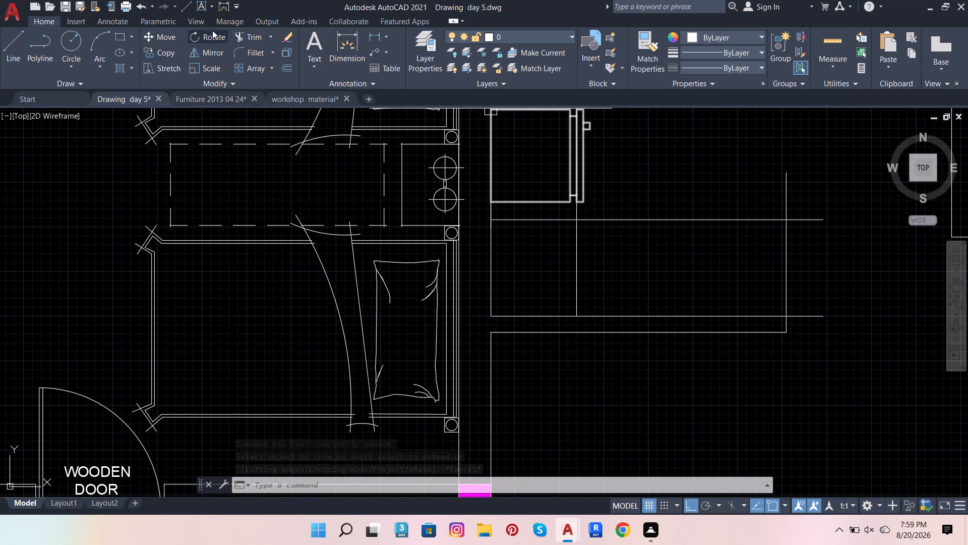
left_click(240, 38)
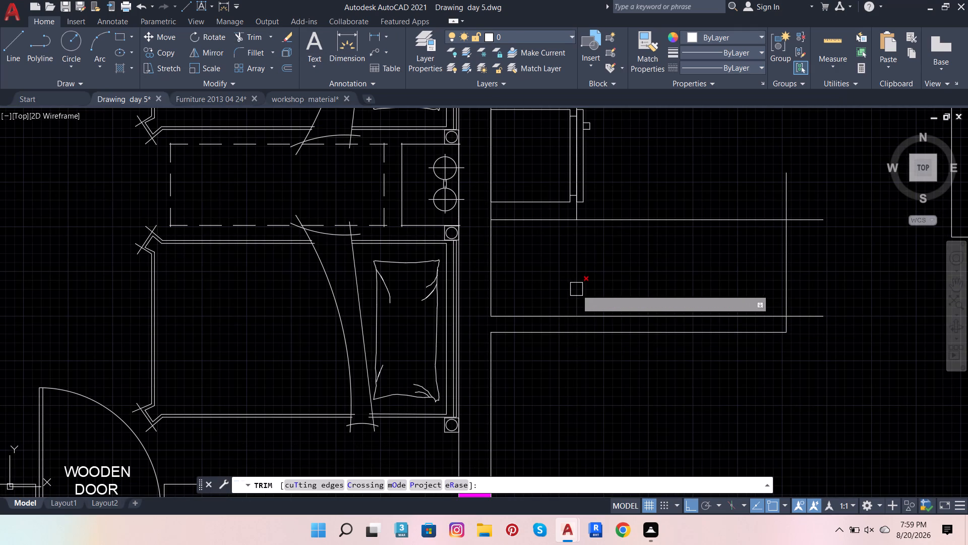
left_click(578, 289)
left_click(543, 221)
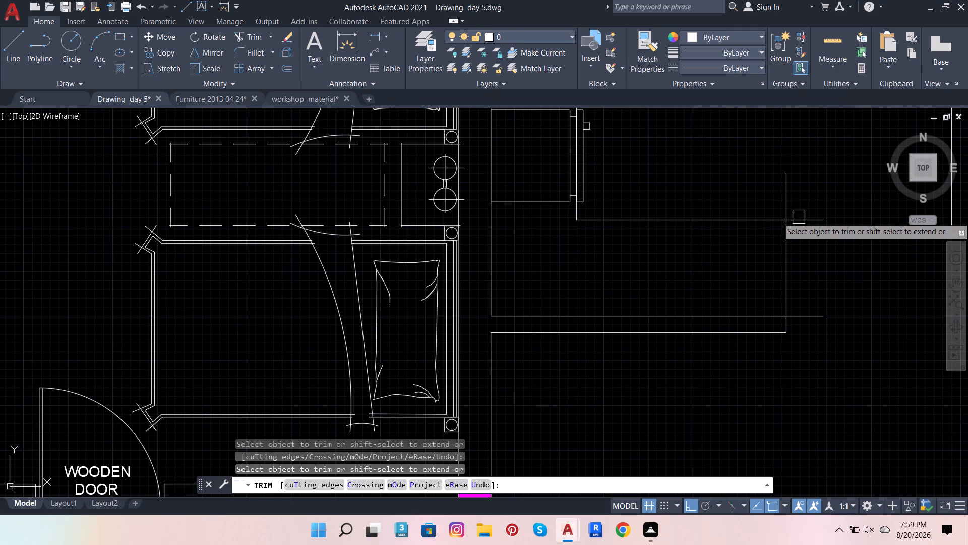
left_click(804, 224)
left_click(777, 189)
left_click(805, 193)
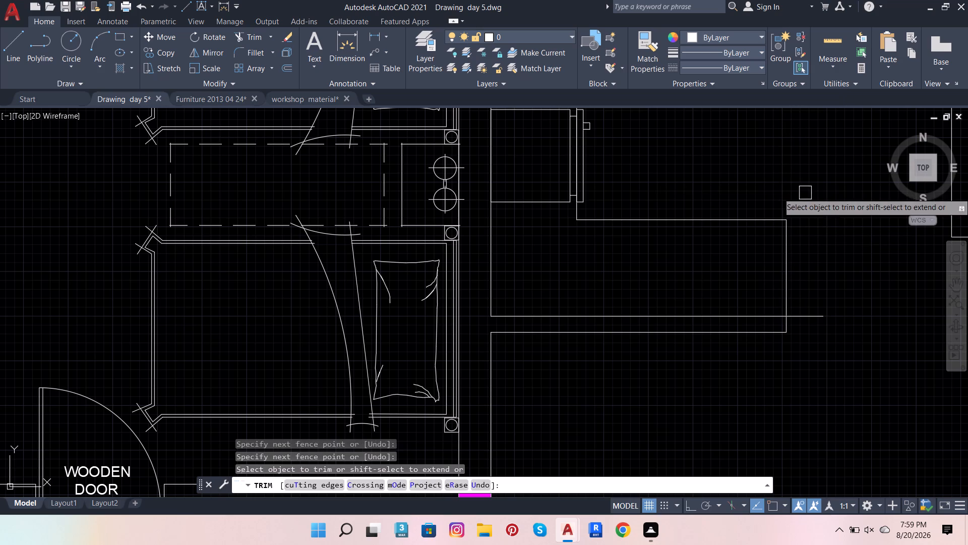
left_click(823, 318)
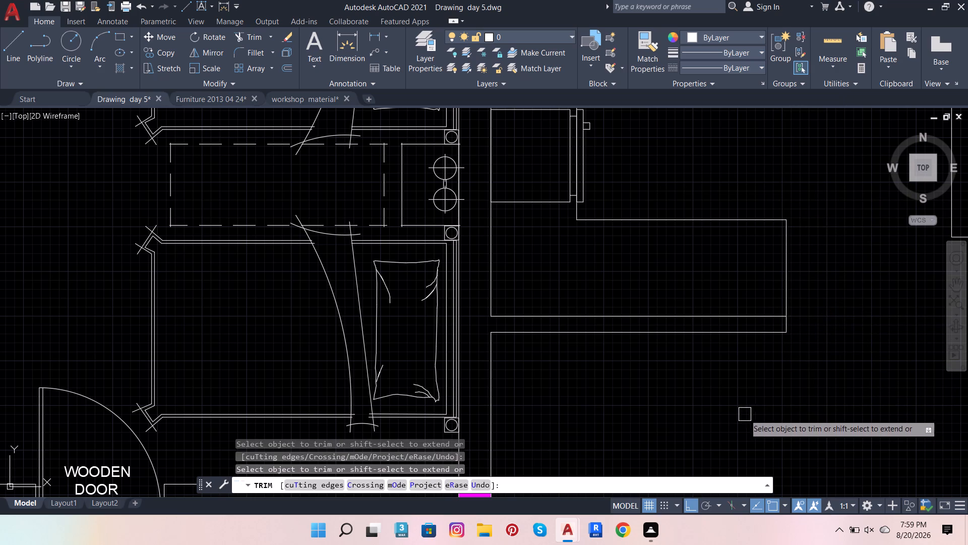
Trim away the partition wall's north line inside the counter extension and the adjoining line segment along the bedroom wall.
left_click(662, 313)
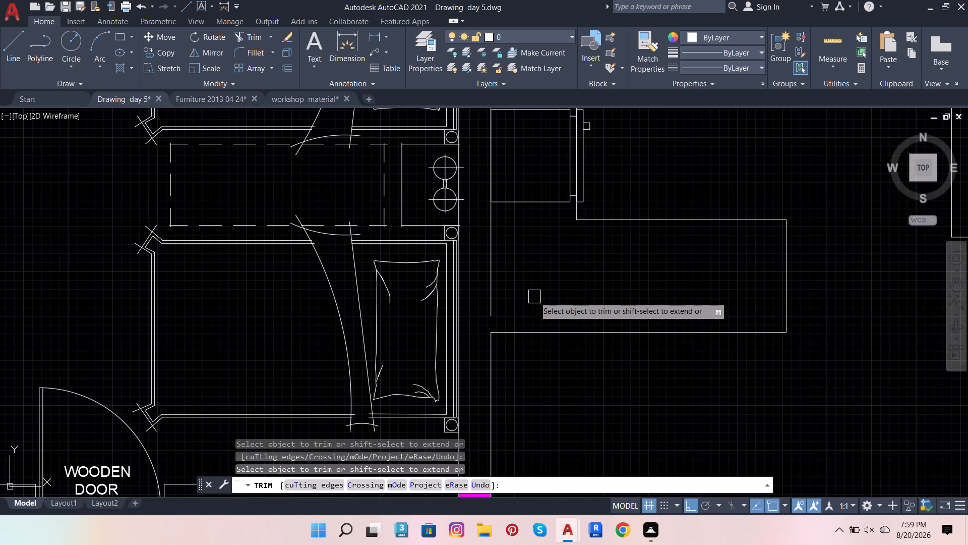
left_click(494, 295, "shift")
scroll(662, 315, "down", 2)
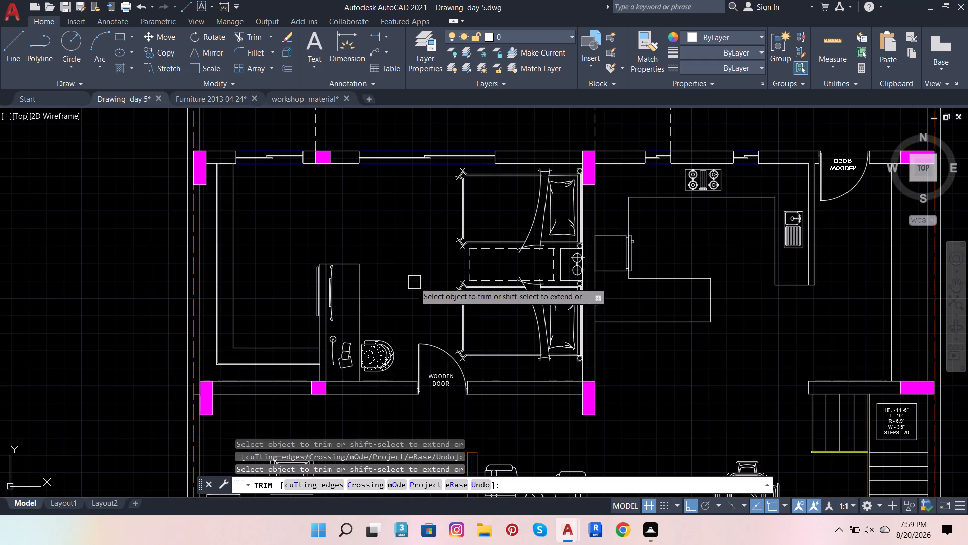
key("Escape")
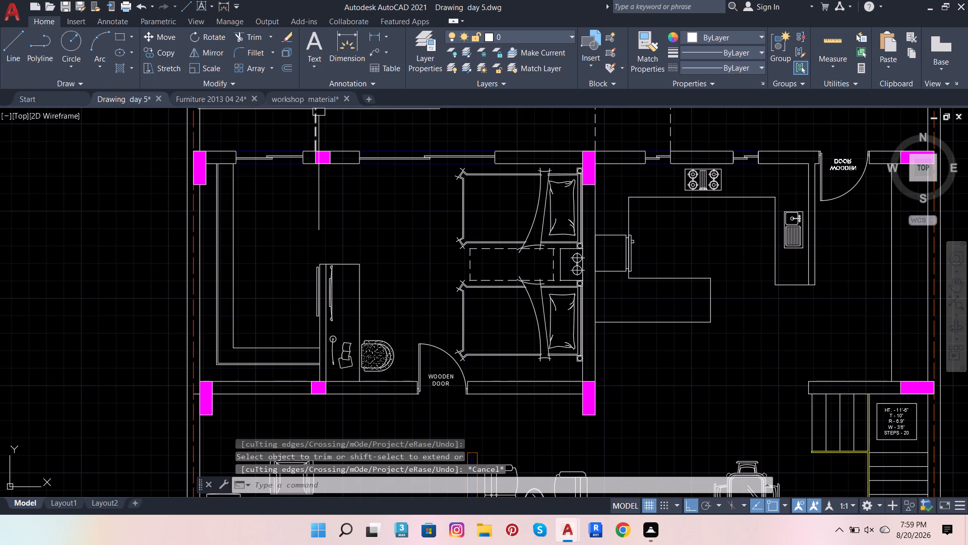
In the Furniture 2013 04 24 drawing, find the chair collection and copy the plan-view chair with the circular seat.
left_click(206, 94)
scroll(467, 265, "down", 7)
scroll(322, 306, "up", 6)
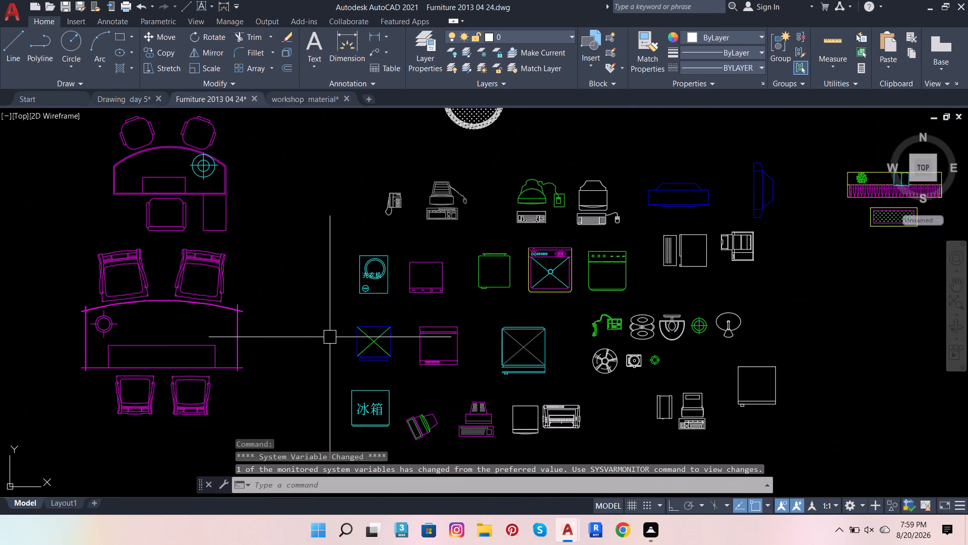
scroll(334, 310, "down", 3)
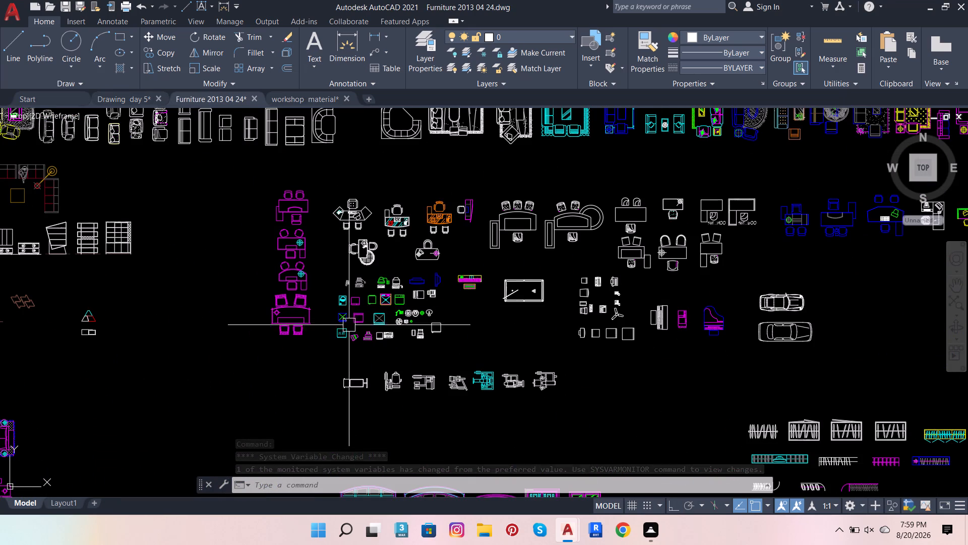
scroll(528, 284, "down", 1)
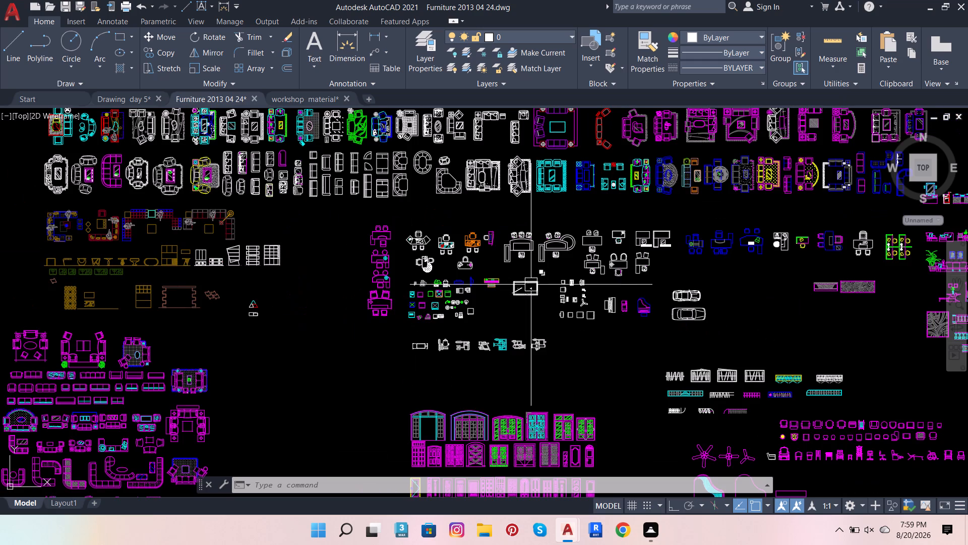
scroll(518, 291, "down", 1)
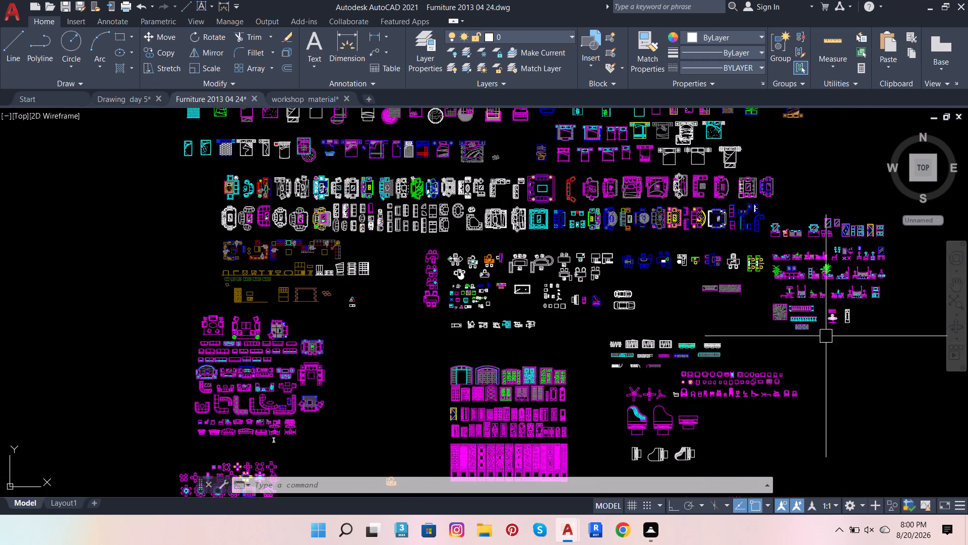
scroll(741, 407, "up", 3)
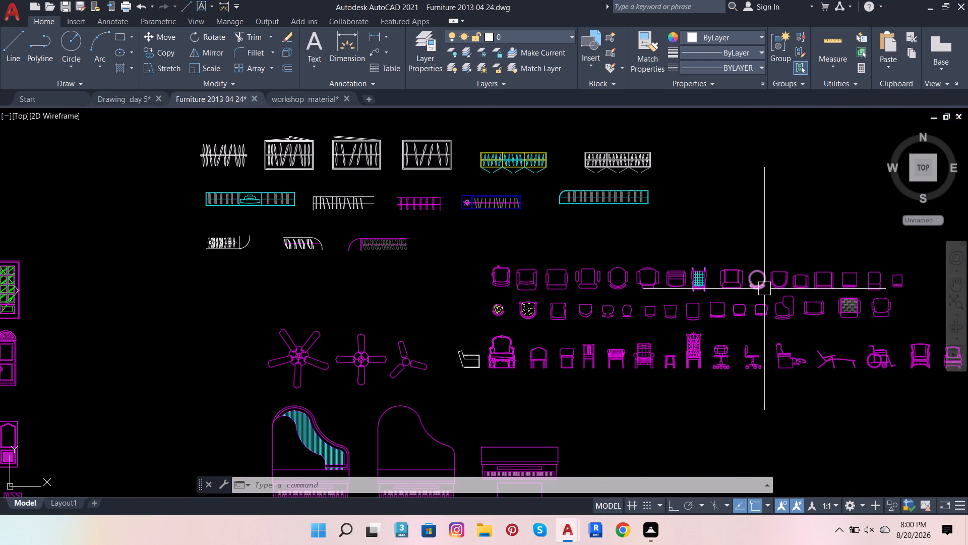
scroll(687, 309, "up", 1)
scroll(805, 262, "up", 1)
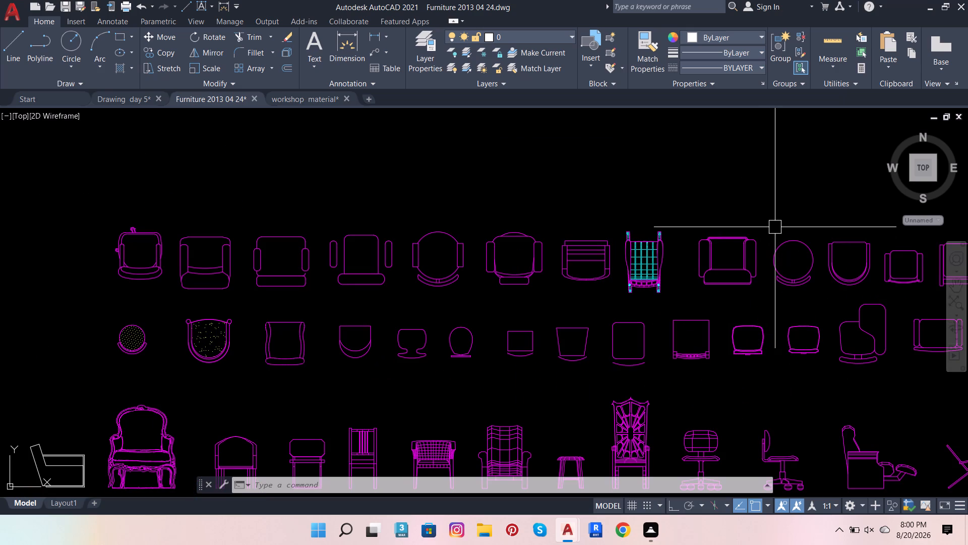
left_click(775, 227)
left_click(821, 296)
left_click(800, 267)
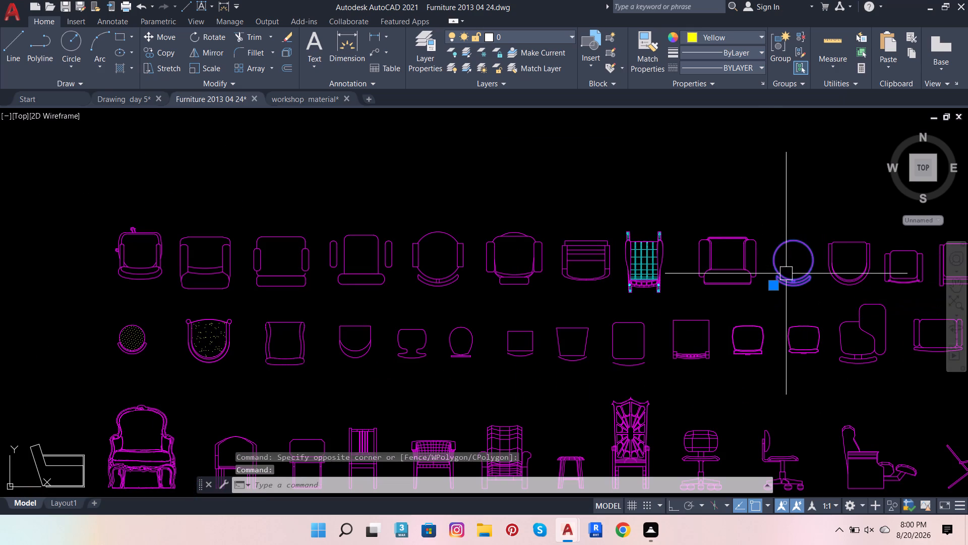
key("ctrl+c")
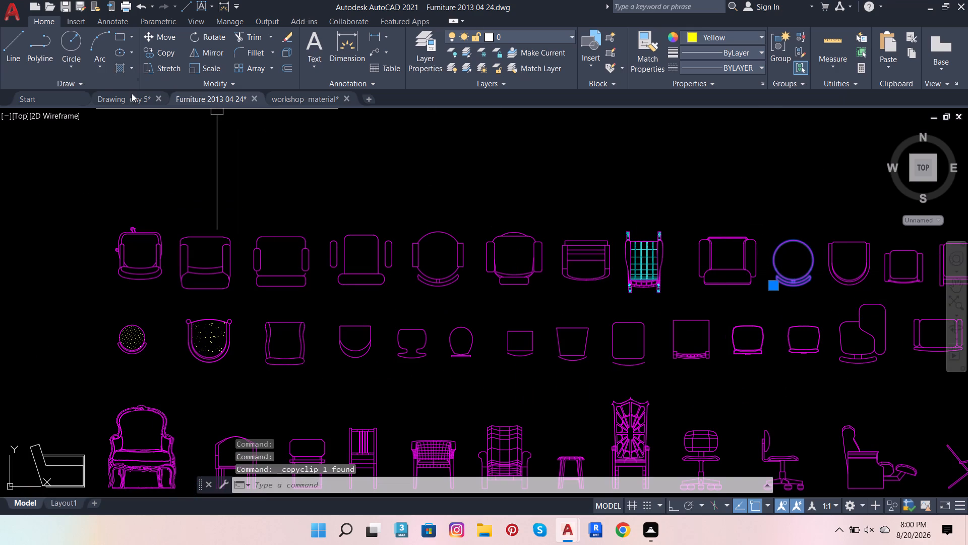
Paste the round chair into Drawing day 5 just south of the kitchen counter extension, near its western end.
left_click(130, 99)
scroll(535, 310, "down", 1)
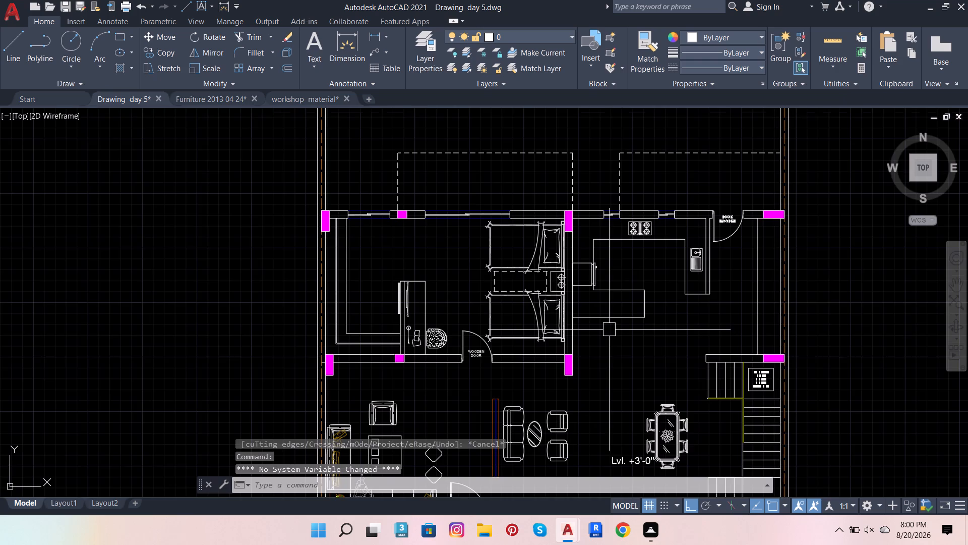
scroll(609, 330, "up", 2)
key("ctrl+v")
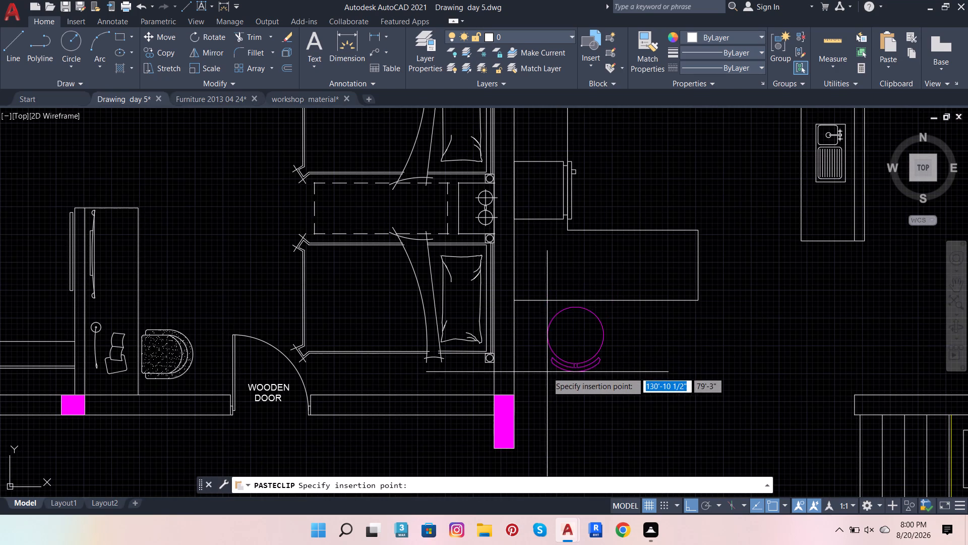
left_click(536, 372)
Copy the round chair horizontally eastward to make a second seat along the counter extension's south edge.
left_click(564, 361)
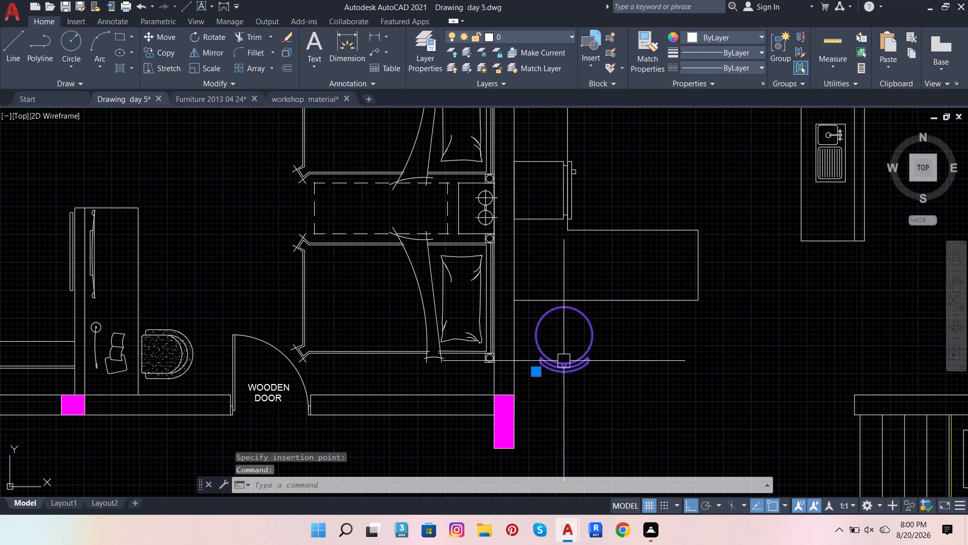
left_click_drag(166, 50, 174, 53)
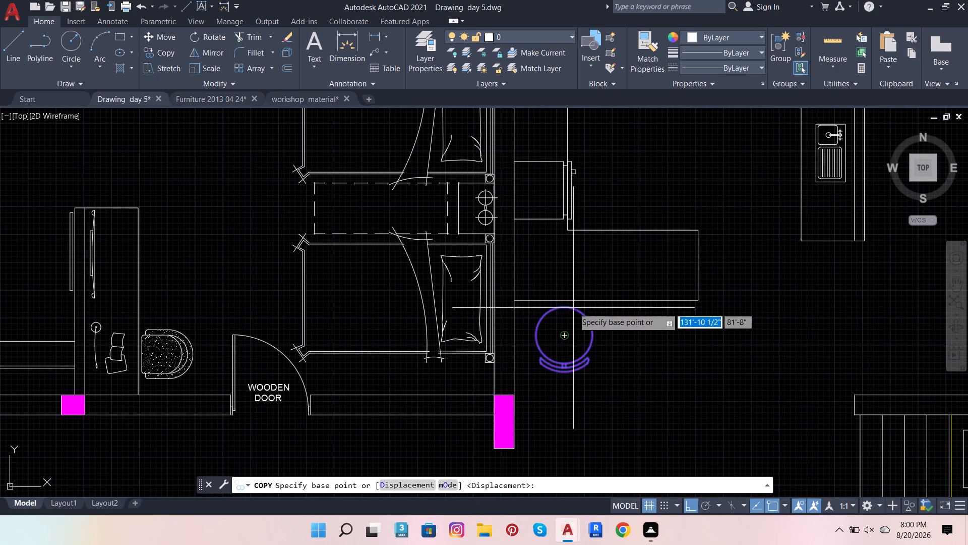
left_click(583, 321)
left_click(657, 321)
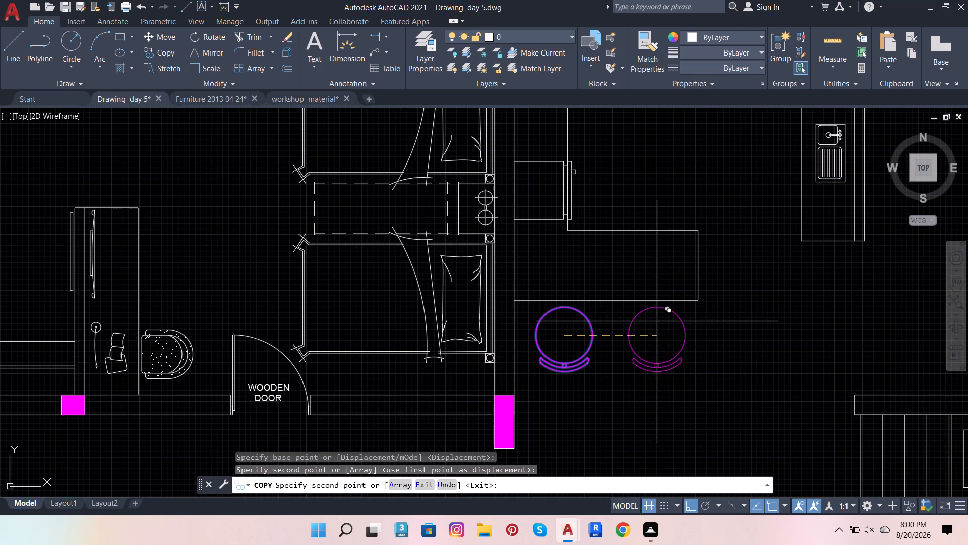
key("Escape")
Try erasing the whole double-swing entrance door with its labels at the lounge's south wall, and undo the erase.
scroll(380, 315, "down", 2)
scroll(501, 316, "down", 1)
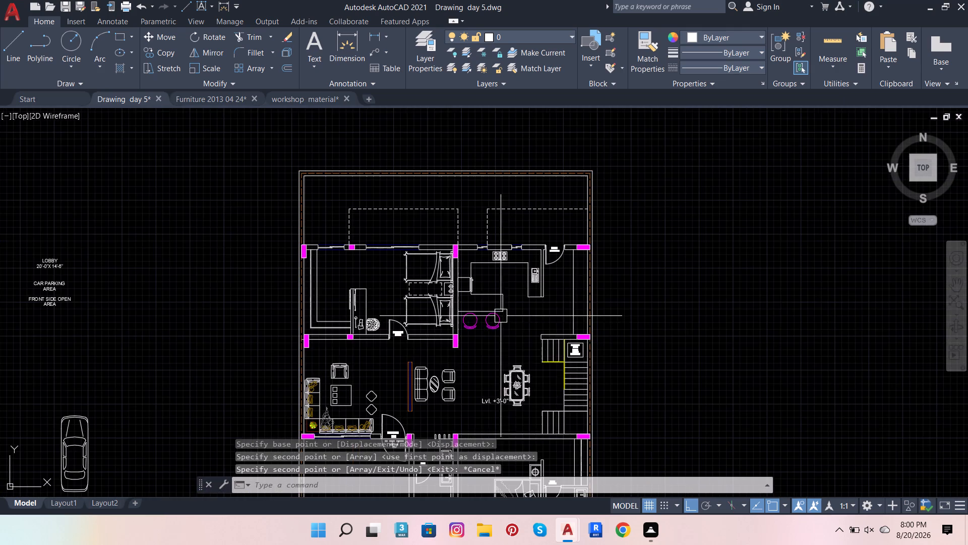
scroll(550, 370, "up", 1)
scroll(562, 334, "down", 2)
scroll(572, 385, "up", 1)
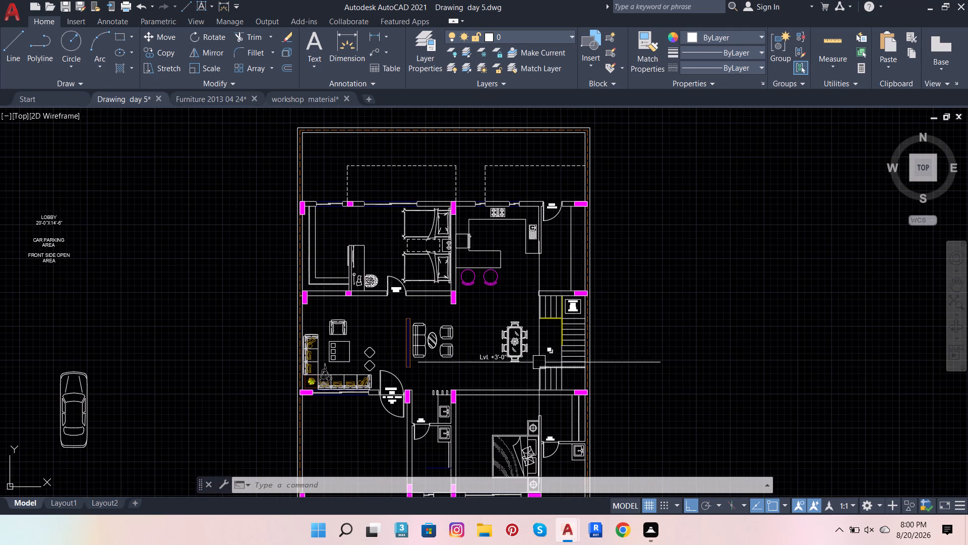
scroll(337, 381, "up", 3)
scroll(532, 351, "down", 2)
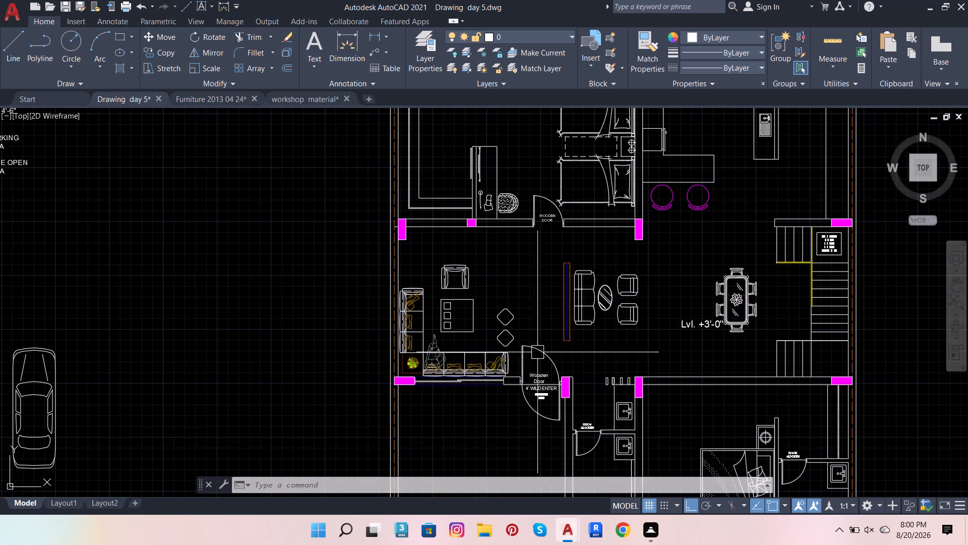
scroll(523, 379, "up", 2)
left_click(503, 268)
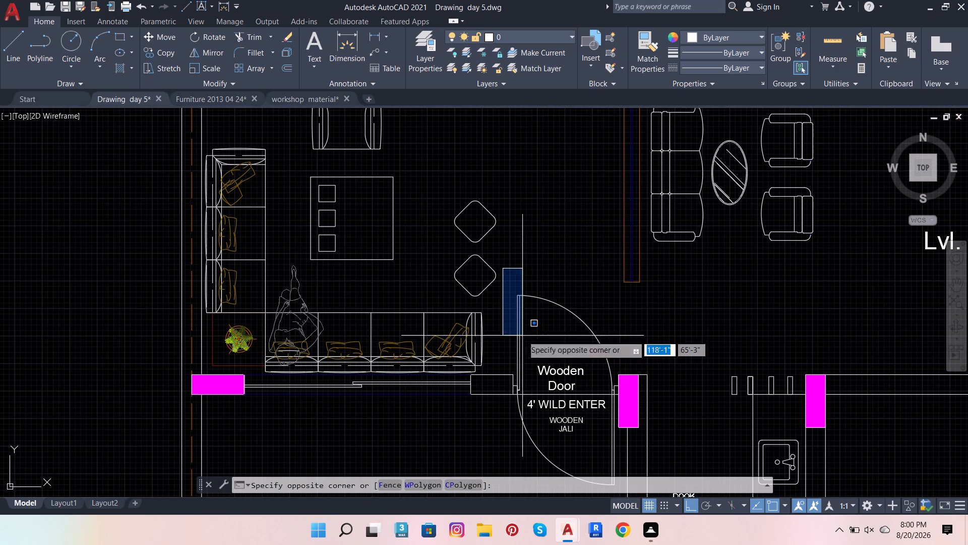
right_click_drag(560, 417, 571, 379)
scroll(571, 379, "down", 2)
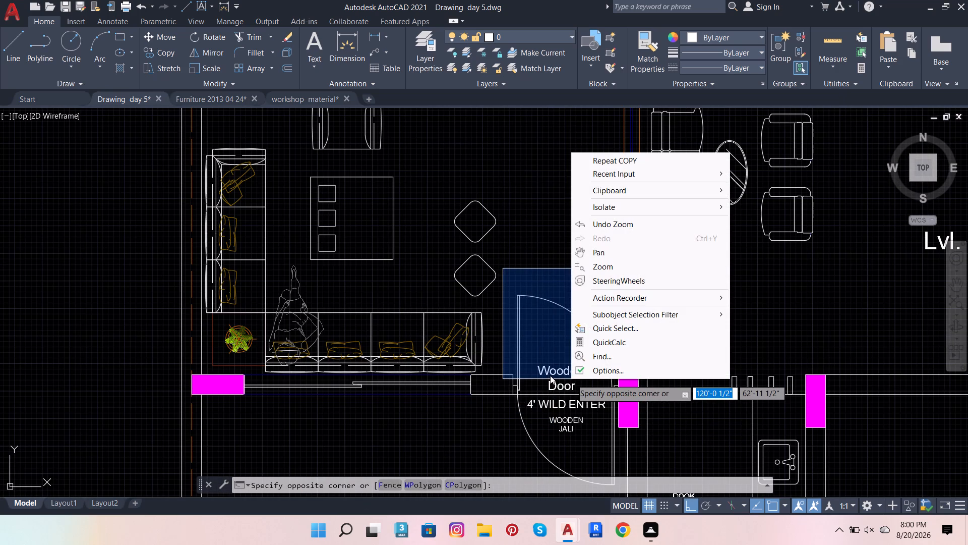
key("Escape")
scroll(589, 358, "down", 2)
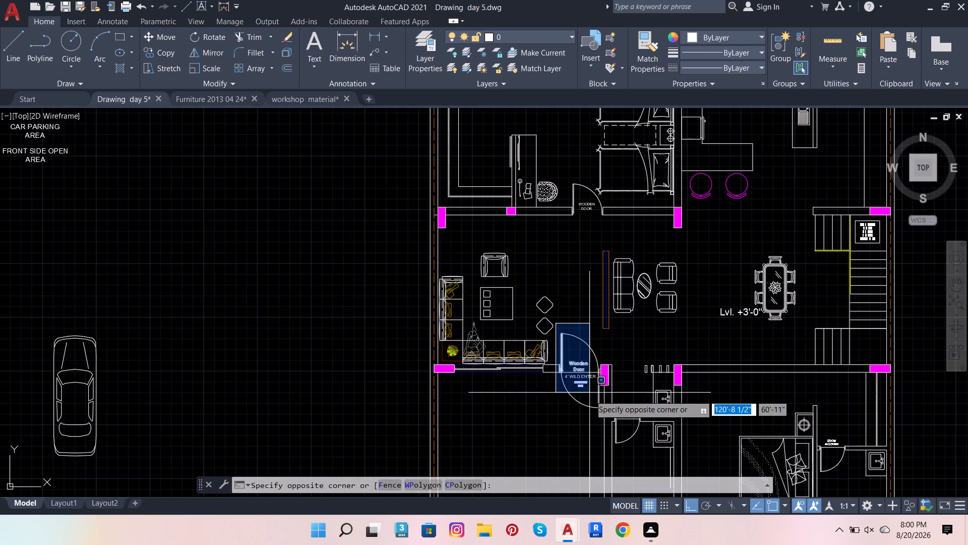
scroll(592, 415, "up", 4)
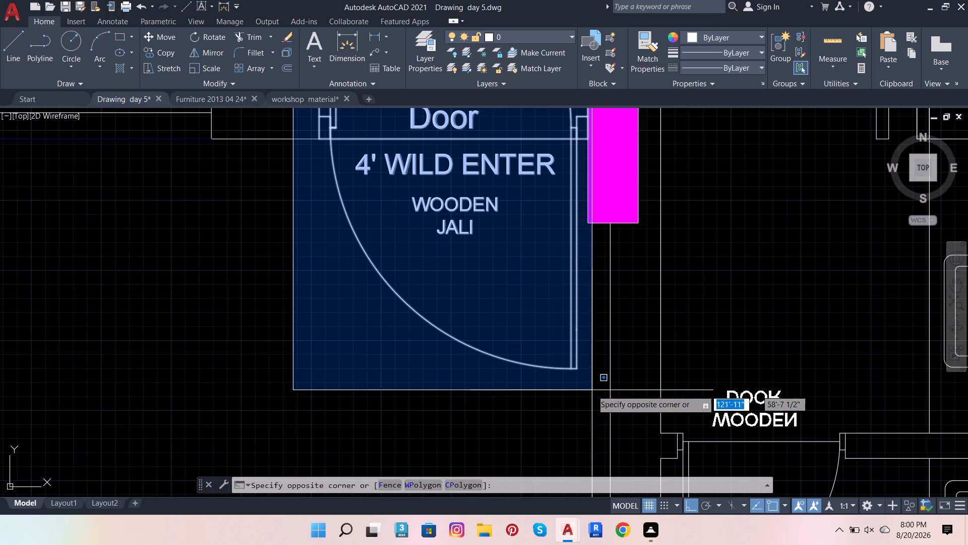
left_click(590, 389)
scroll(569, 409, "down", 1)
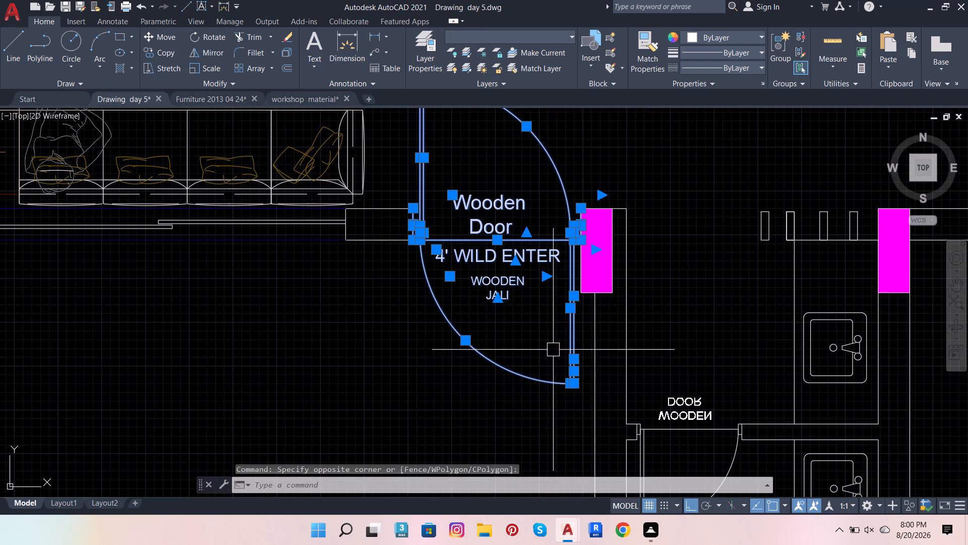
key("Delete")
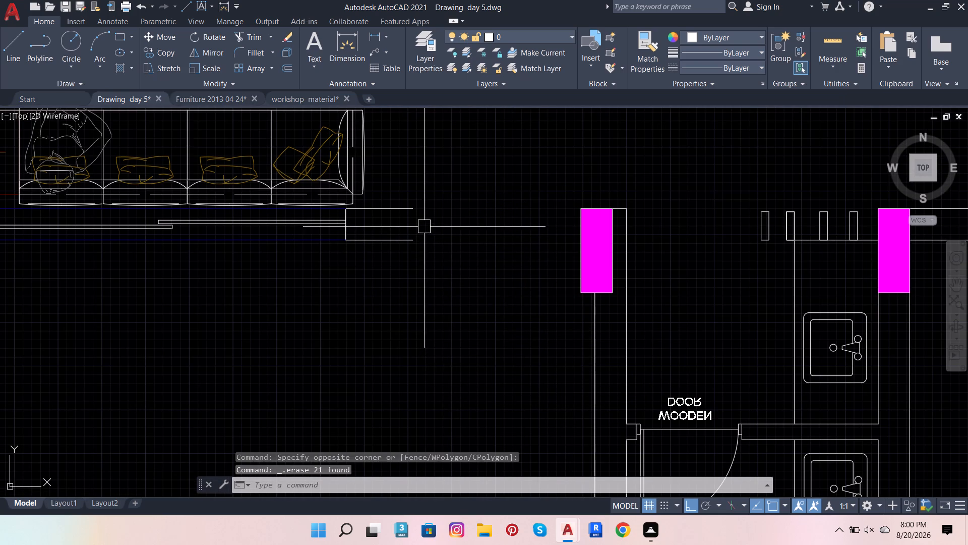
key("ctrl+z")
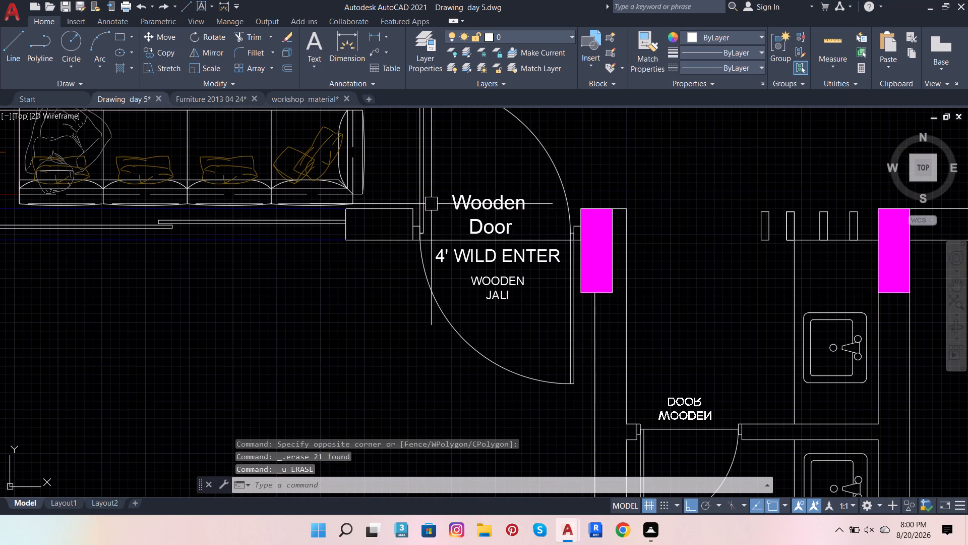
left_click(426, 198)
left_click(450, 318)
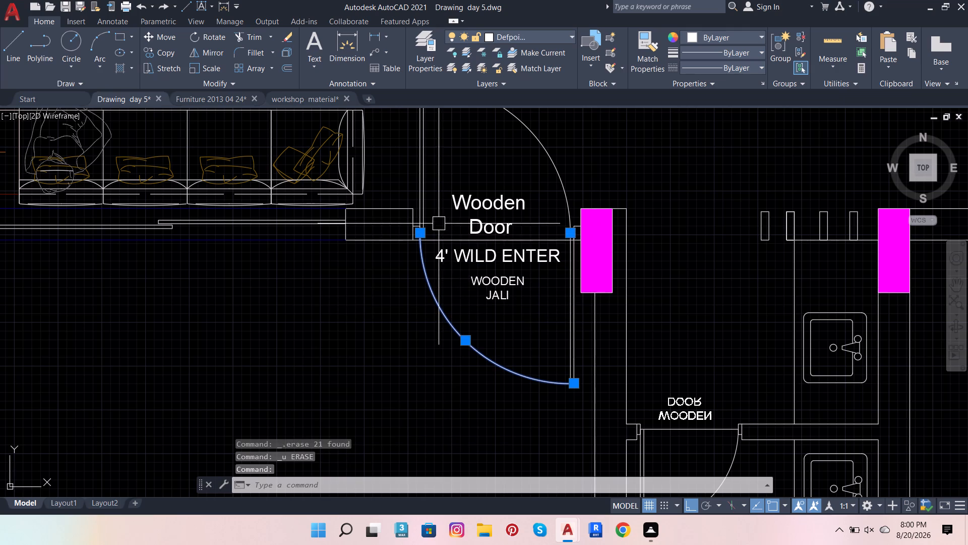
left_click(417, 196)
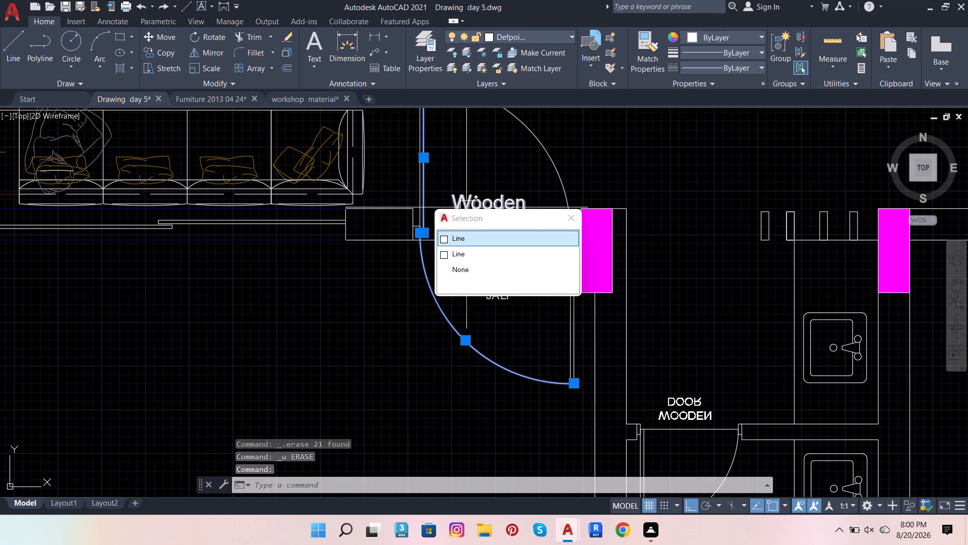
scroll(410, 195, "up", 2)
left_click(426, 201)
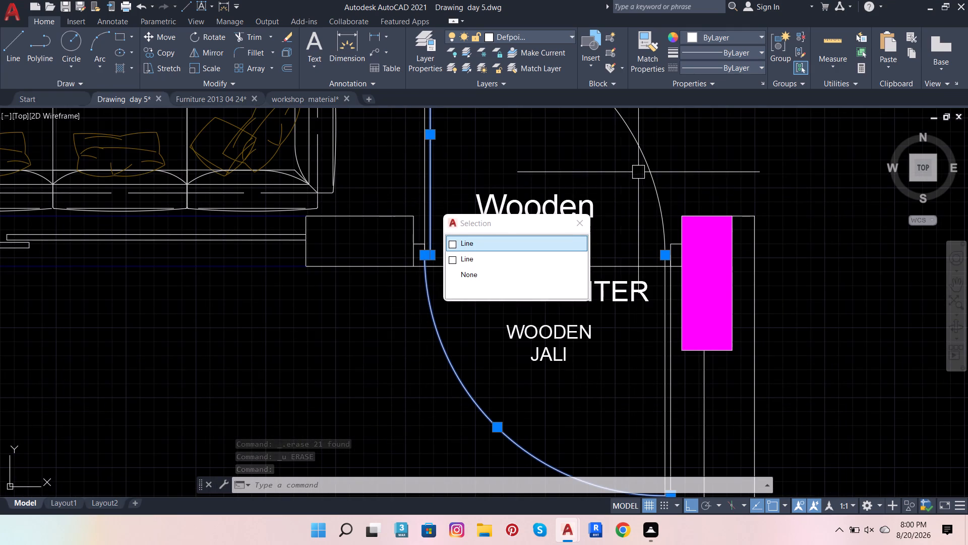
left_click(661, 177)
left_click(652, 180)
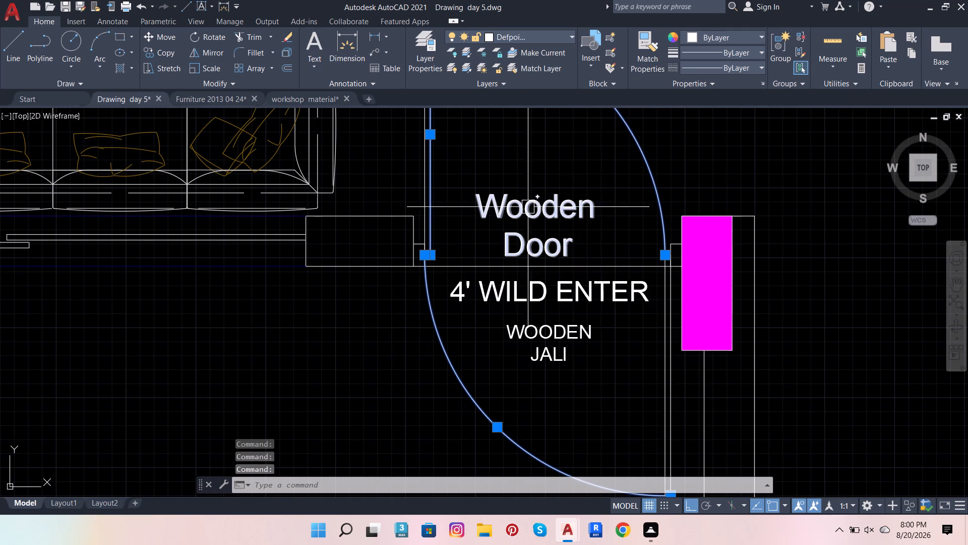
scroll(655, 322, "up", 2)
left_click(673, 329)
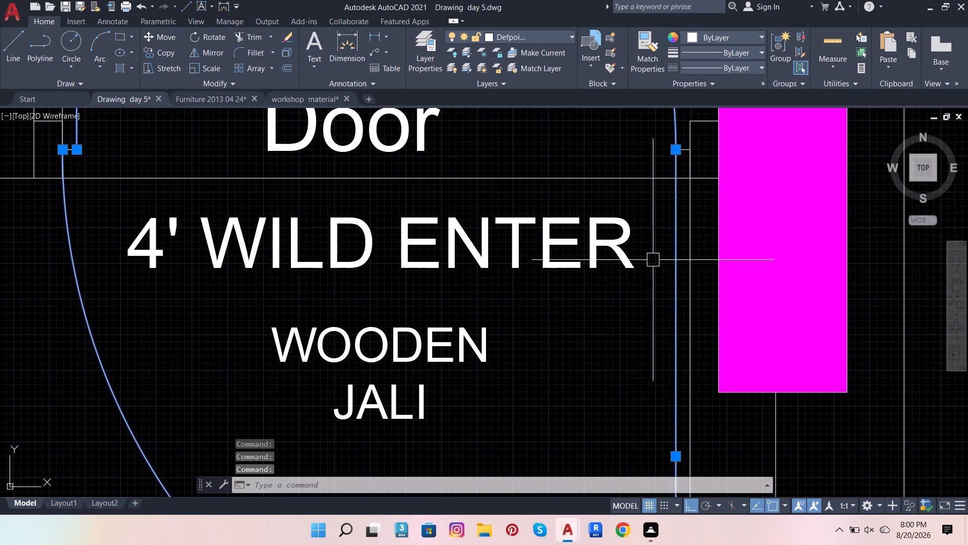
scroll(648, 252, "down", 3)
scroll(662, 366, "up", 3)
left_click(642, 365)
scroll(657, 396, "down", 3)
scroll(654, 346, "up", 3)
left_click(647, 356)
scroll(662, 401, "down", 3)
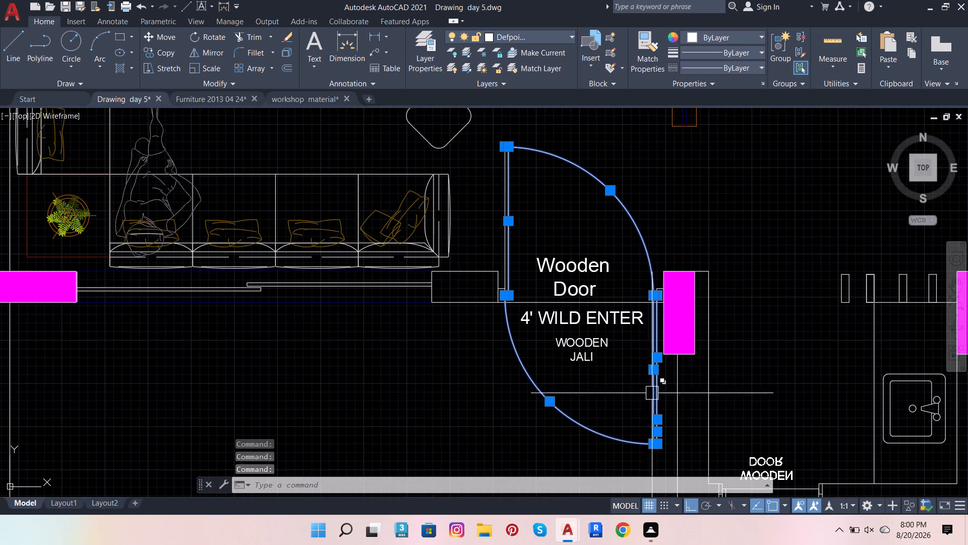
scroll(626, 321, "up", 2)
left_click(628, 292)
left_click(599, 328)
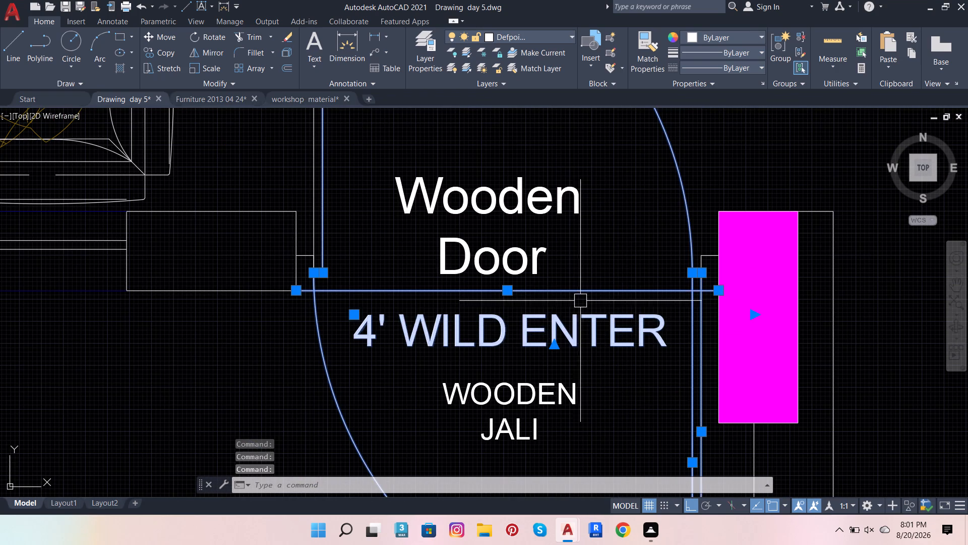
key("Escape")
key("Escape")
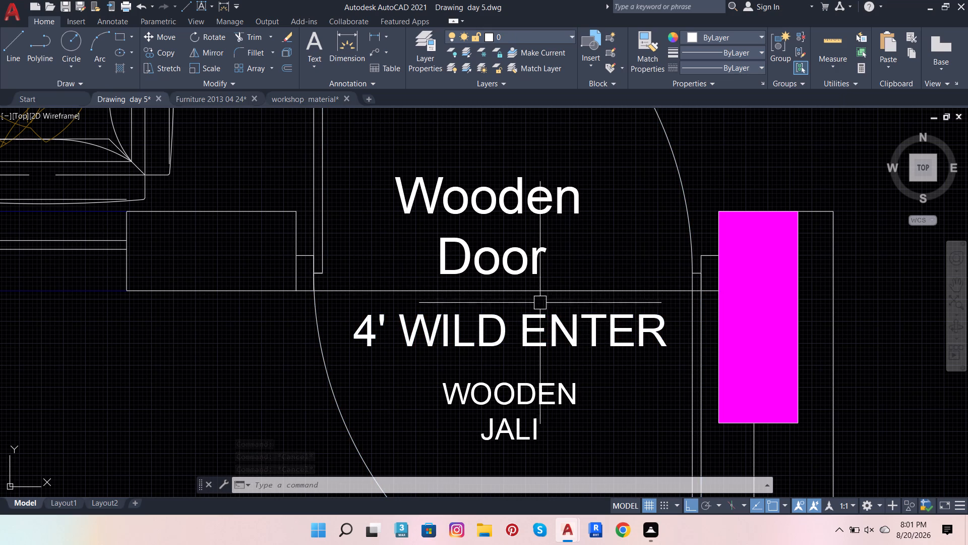
Look over the plan around the entrance door, the wash area and the southern bedroom.
scroll(529, 299, "down", 3)
scroll(643, 336, "down", 2)
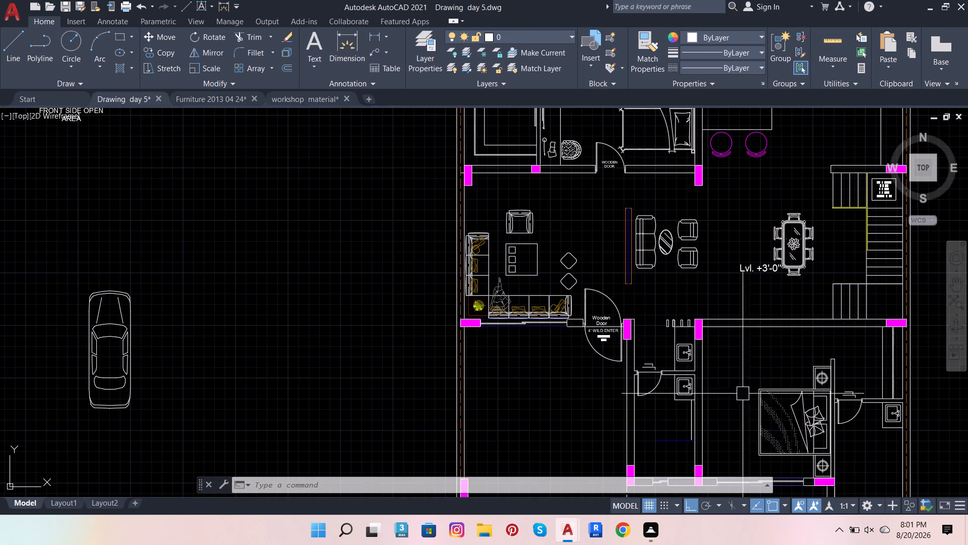
scroll(827, 455, "up", 1)
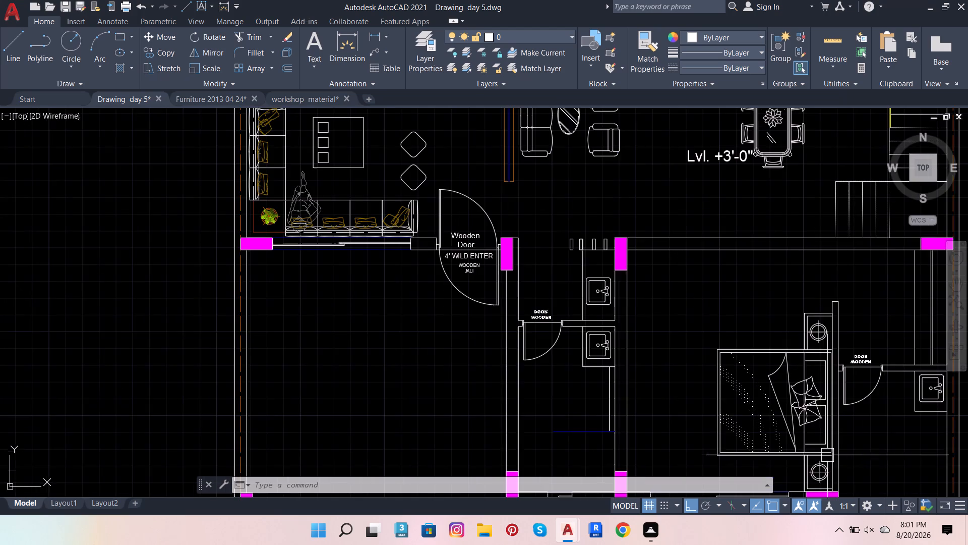
scroll(827, 455, "up", 1)
scroll(783, 393, "down", 1)
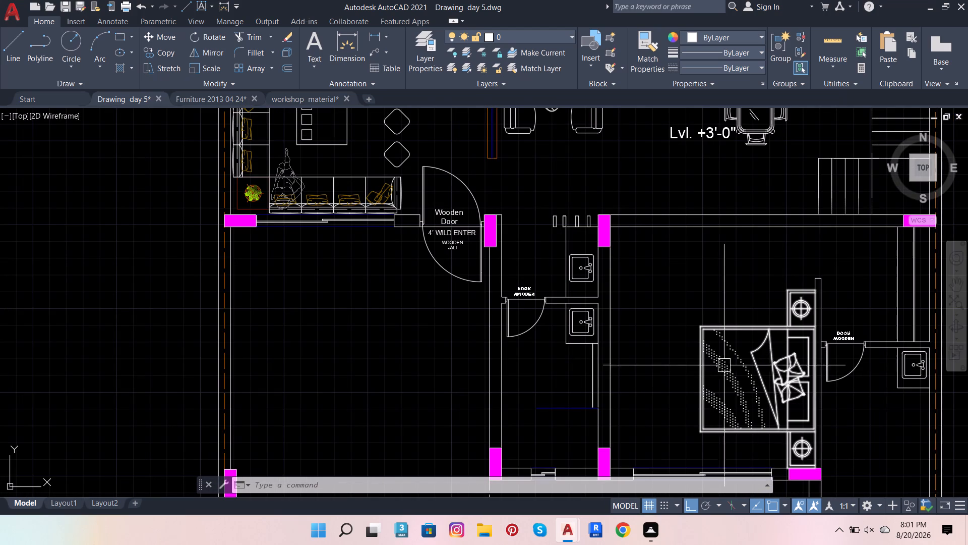
scroll(723, 365, "down", 1)
scroll(871, 298, "up", 1)
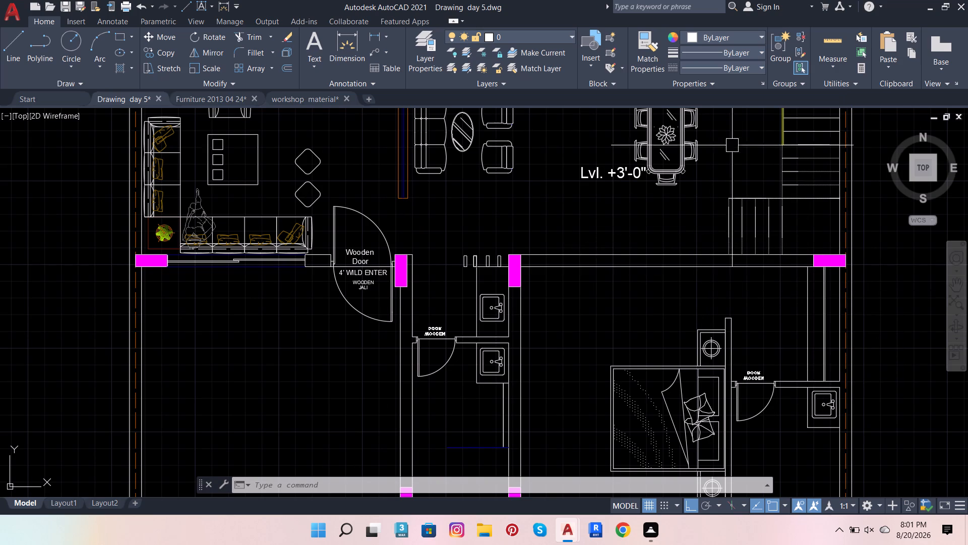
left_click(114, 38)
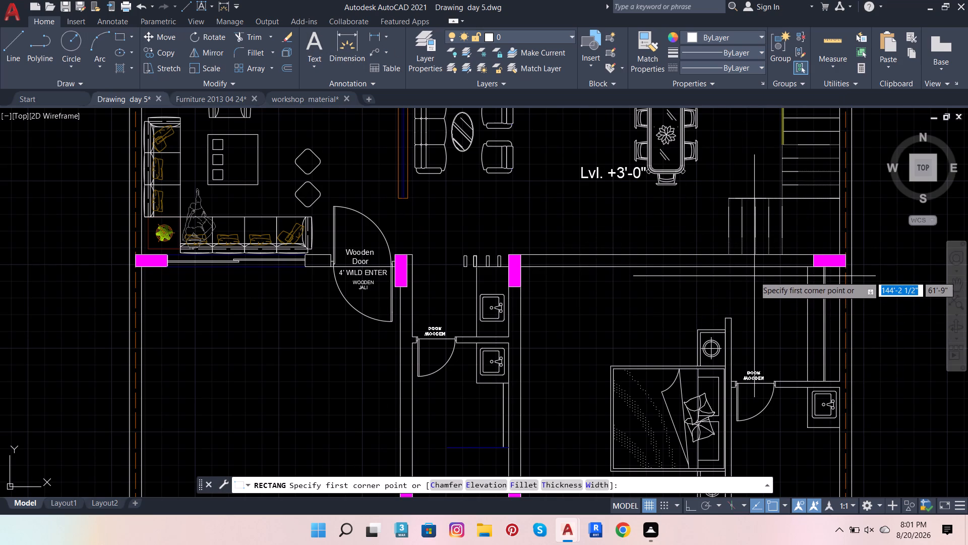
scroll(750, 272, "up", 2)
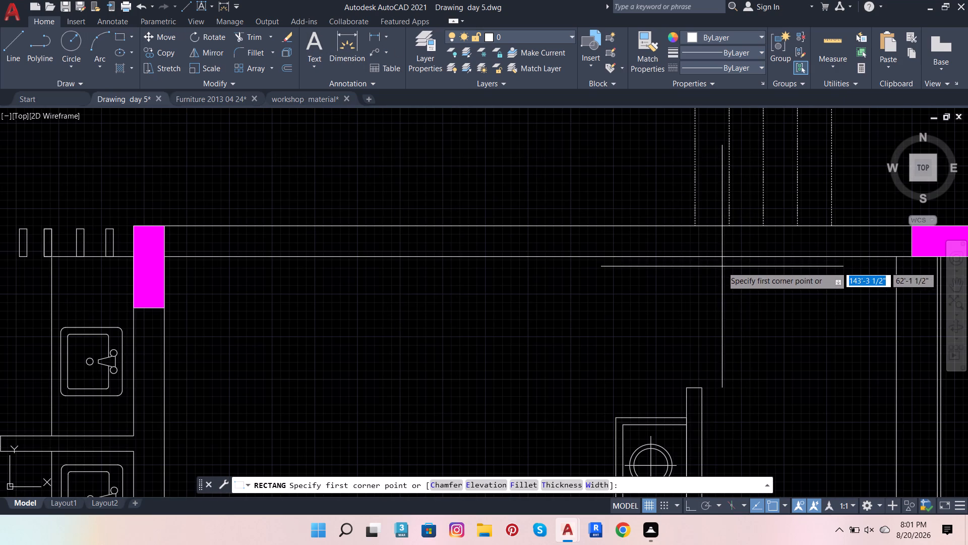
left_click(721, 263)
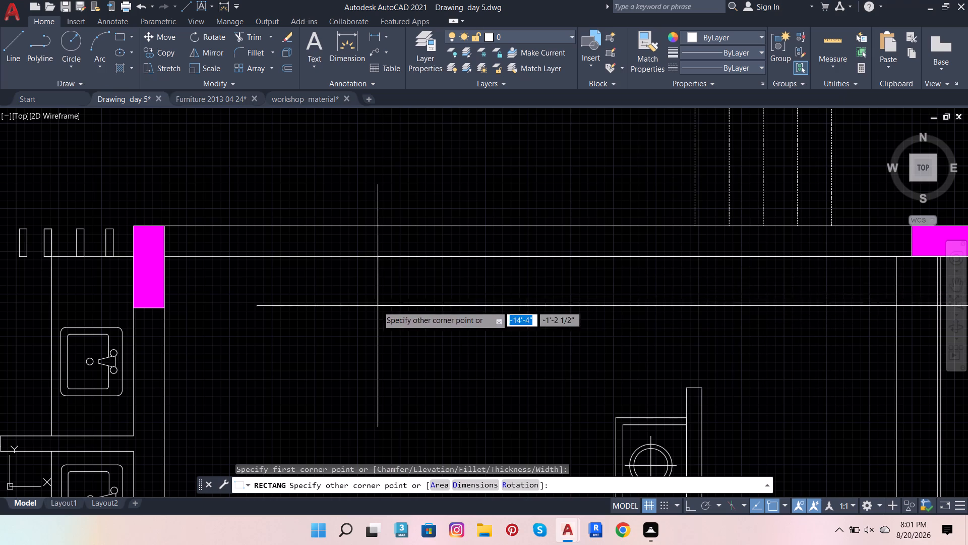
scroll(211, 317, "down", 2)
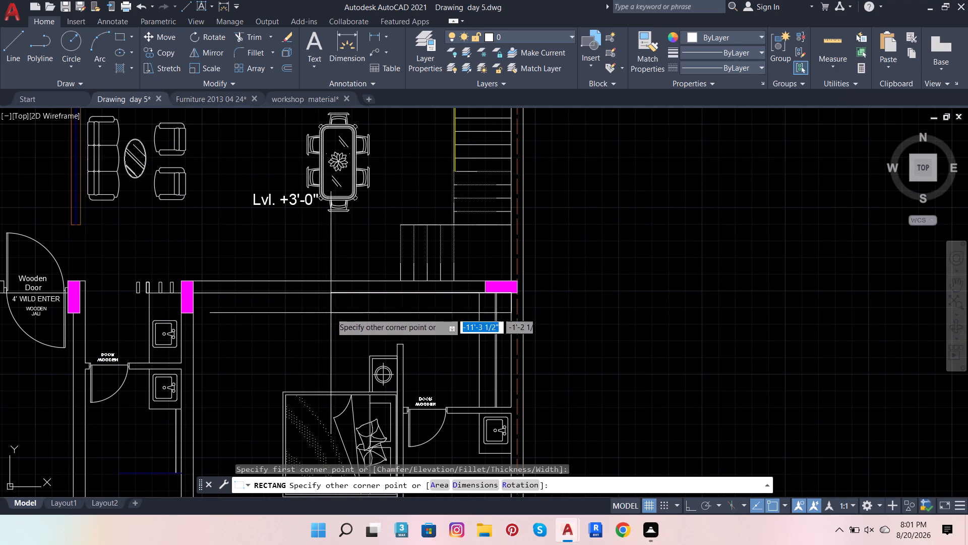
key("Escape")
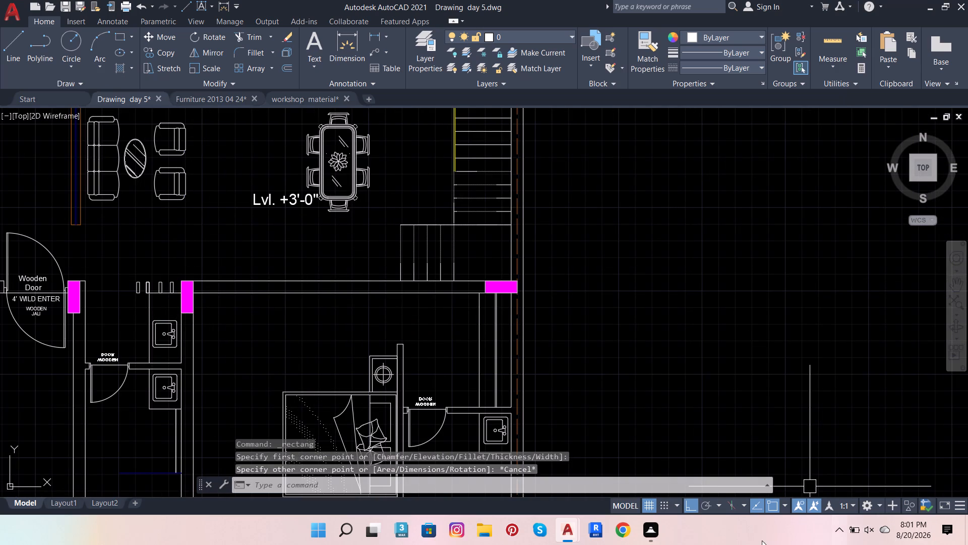
With Ortho off, draw a thin rectangle about 4'-10" by 1 1/2" just below the southern bedroom's north wall, near its eastern end.
left_click(681, 504)
left_click(689, 499)
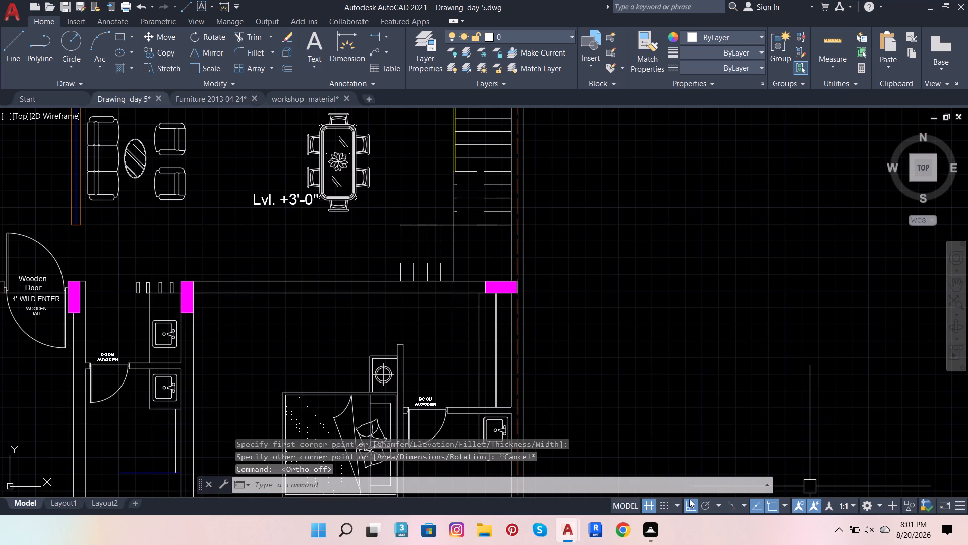
left_click(117, 37)
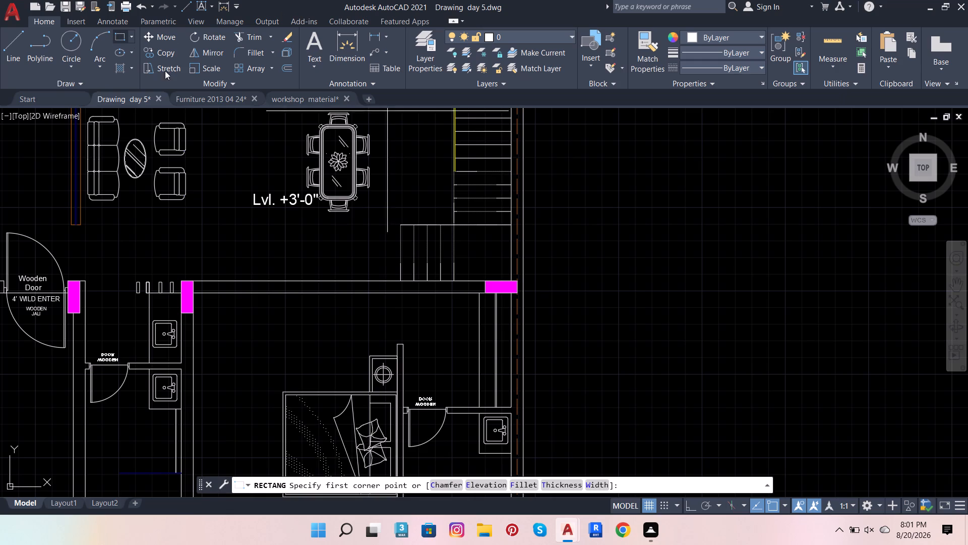
scroll(429, 360, "up", 3)
scroll(735, 393, "down", 2)
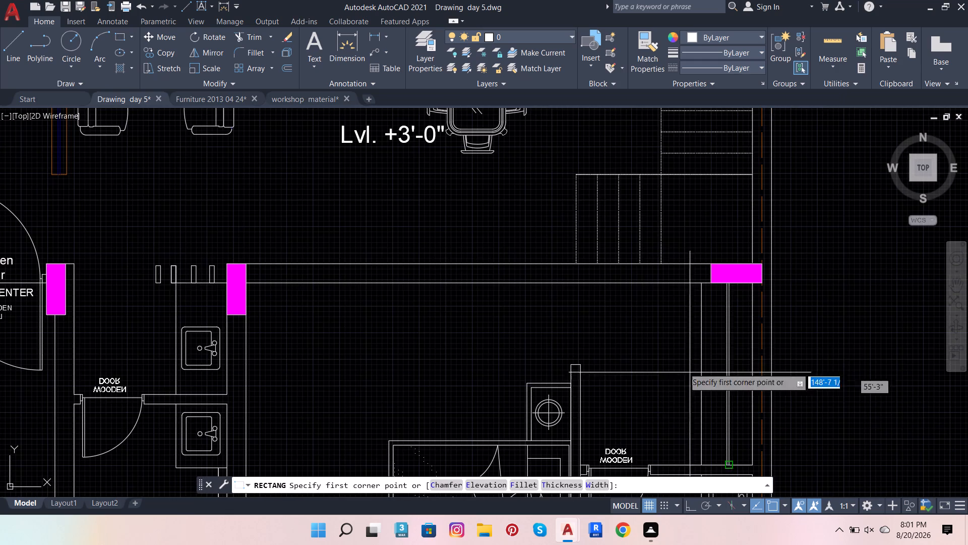
scroll(564, 300, "up", 4)
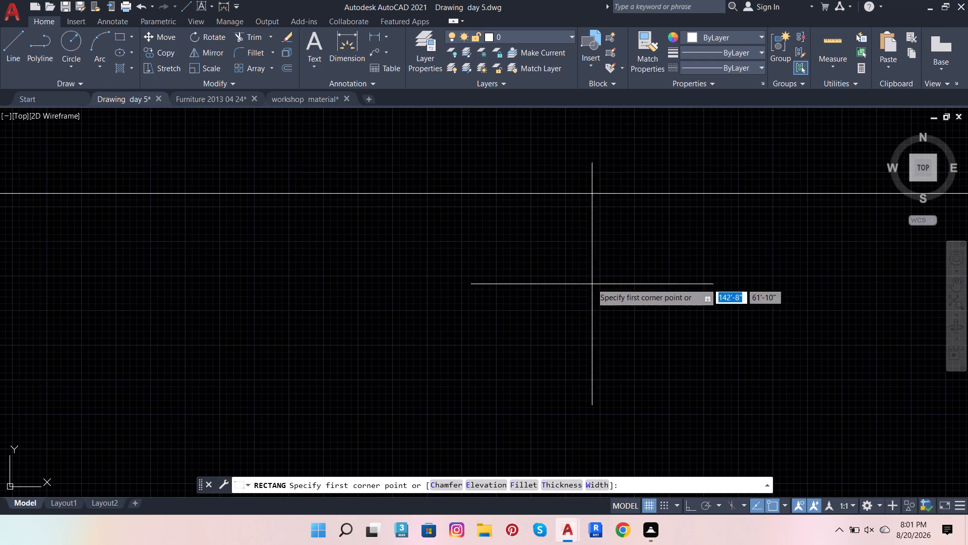
left_click(574, 211)
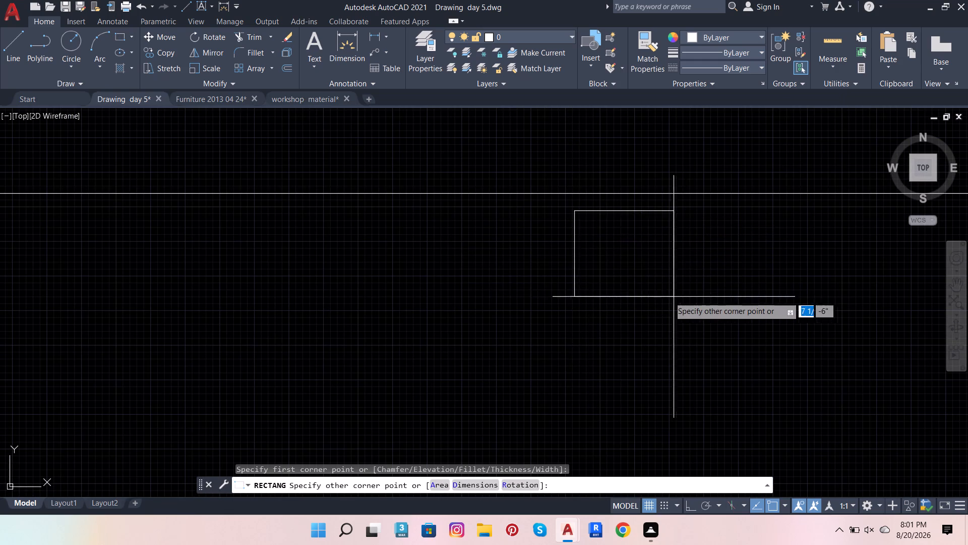
scroll(647, 297, "down", 2)
scroll(698, 299, "down", 2)
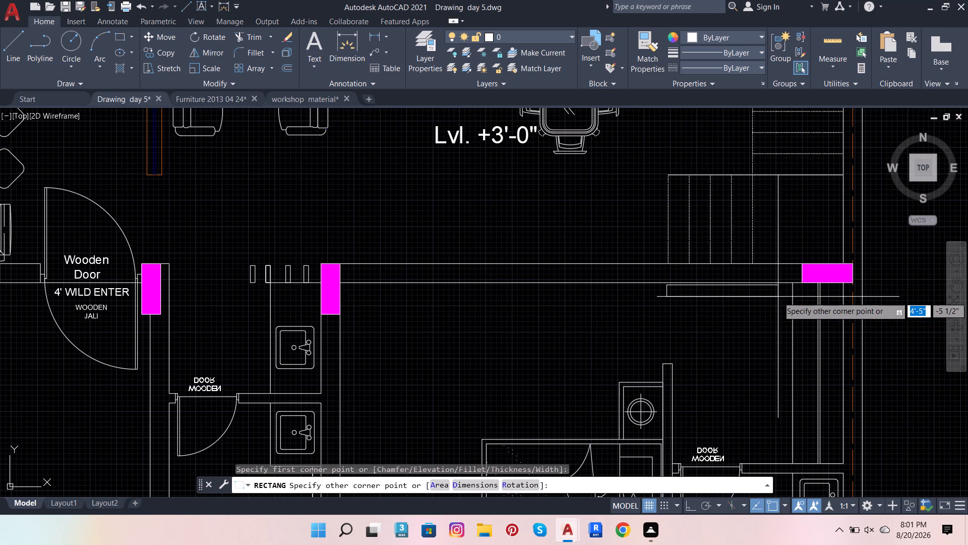
scroll(778, 297, "up", 2)
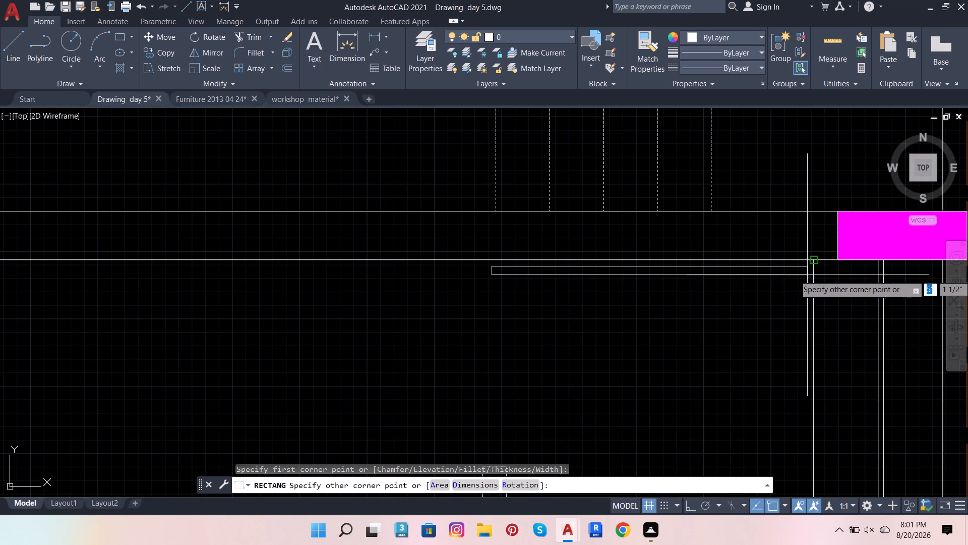
scroll(807, 275, "up", 1)
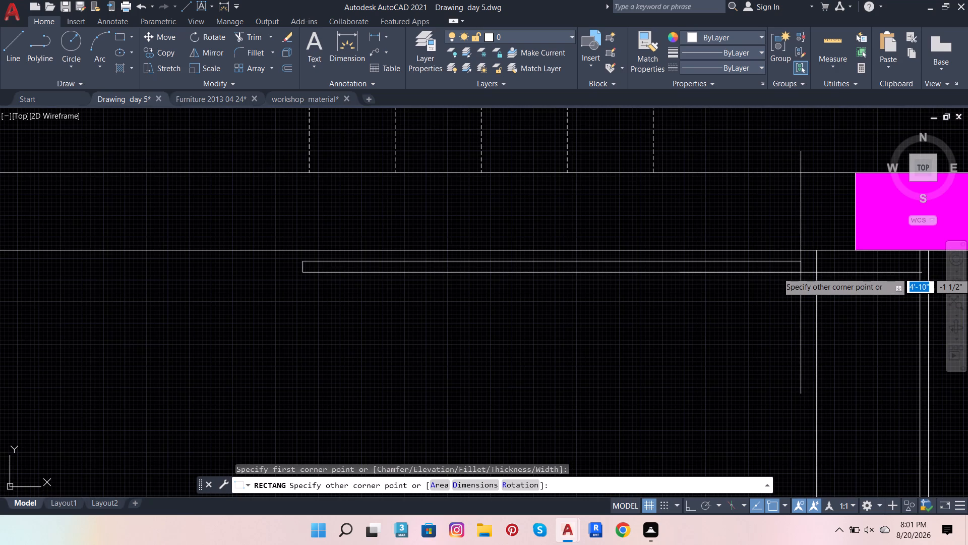
left_click(802, 276)
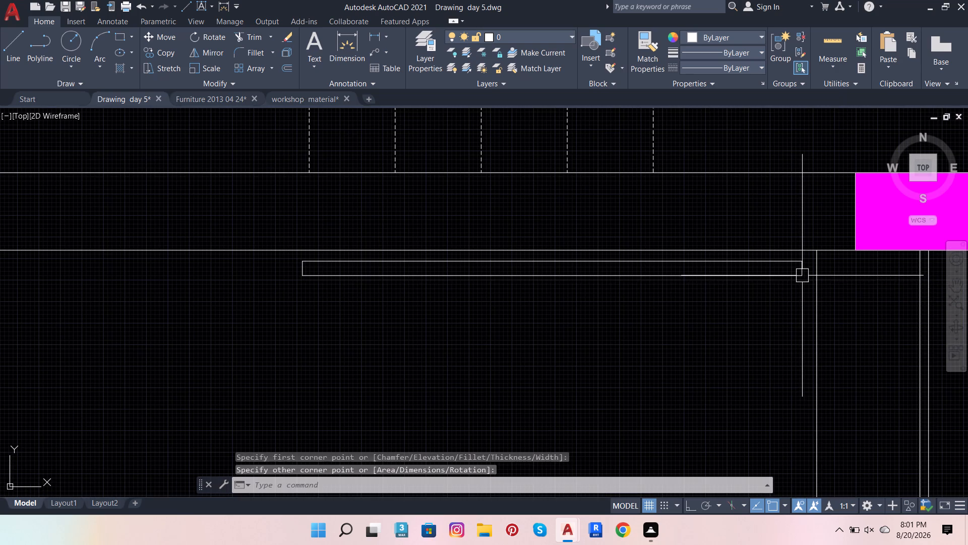
Draw a circle overlapping the middle of the thin rectangle along the southern bedroom's north wall.
scroll(740, 295, "down", 1)
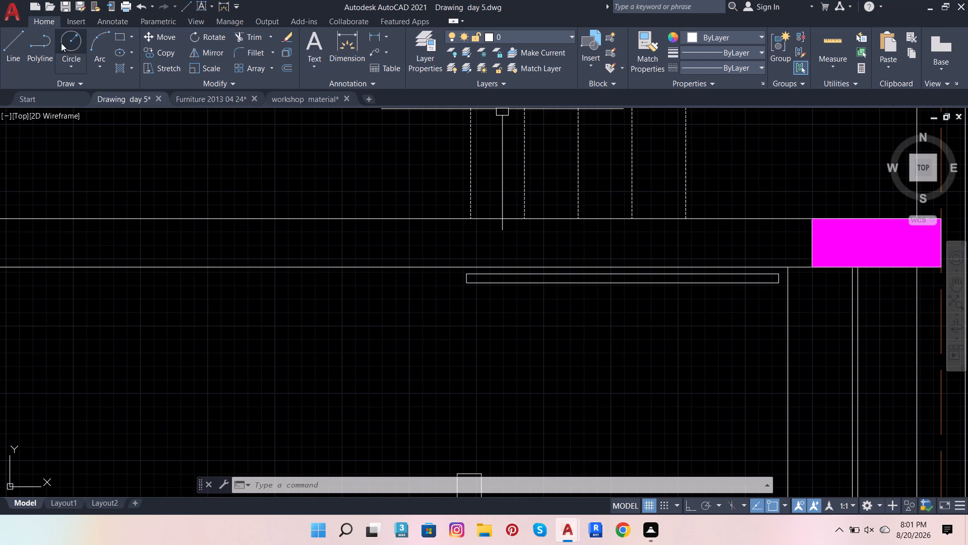
left_click(75, 38)
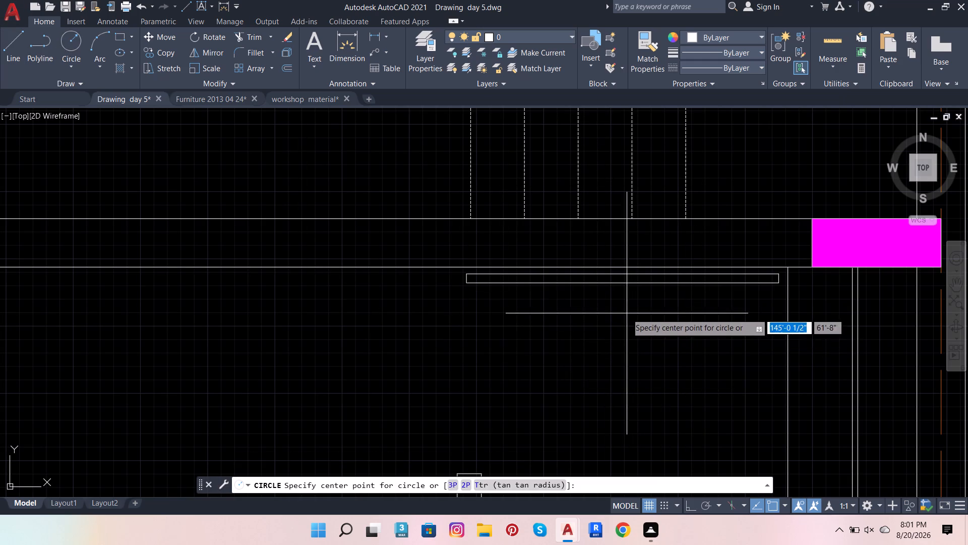
left_click(626, 313)
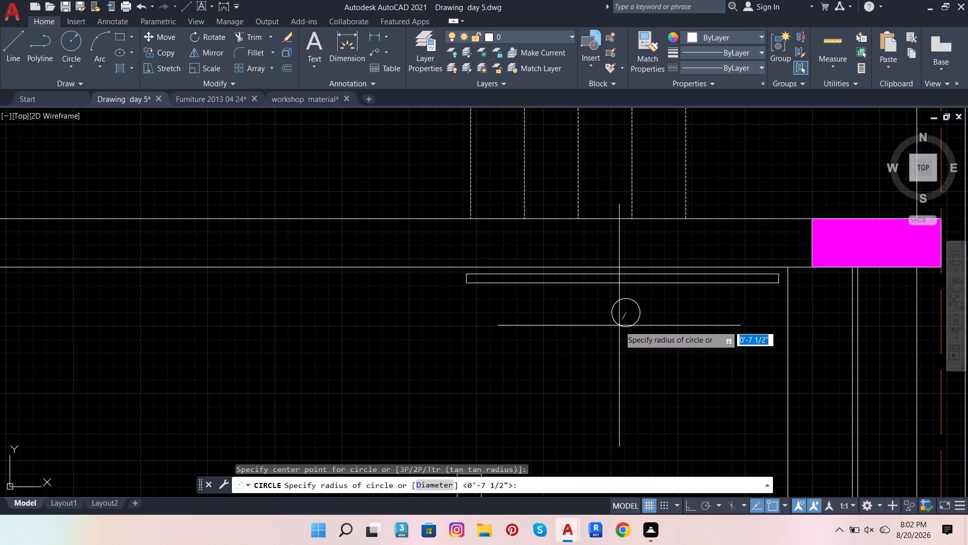
left_click(634, 361)
left_click(635, 361)
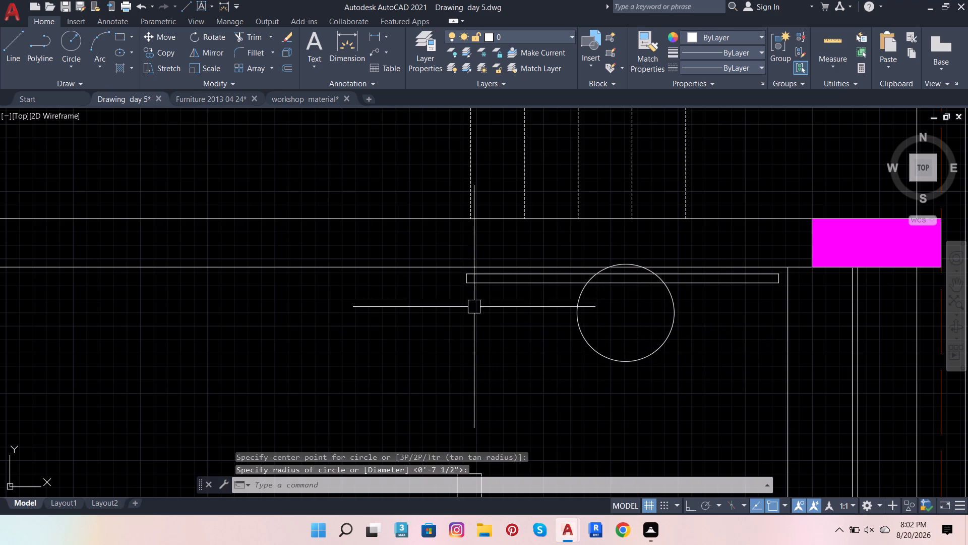
Move the circle about 11" south so it sits clear of the thin rectangle.
left_click(641, 362)
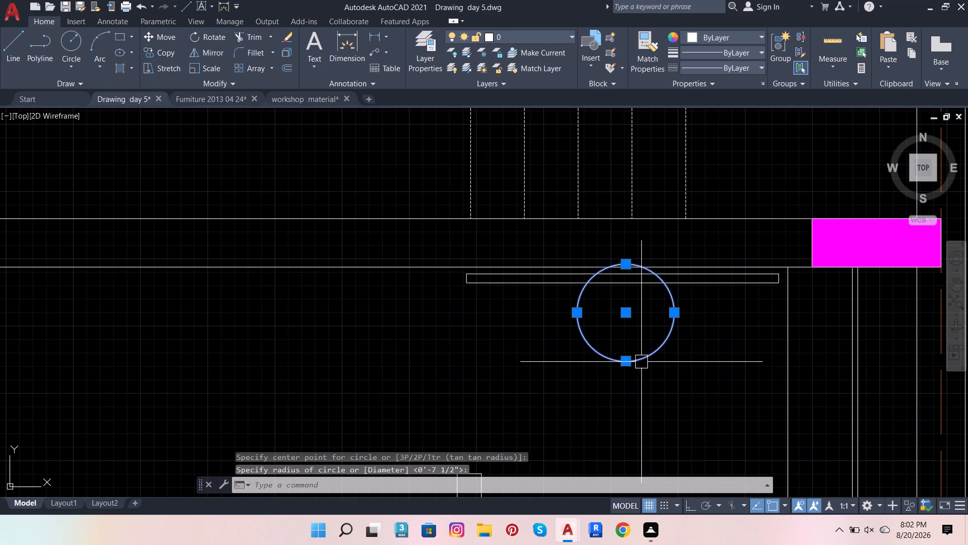
left_click(165, 37)
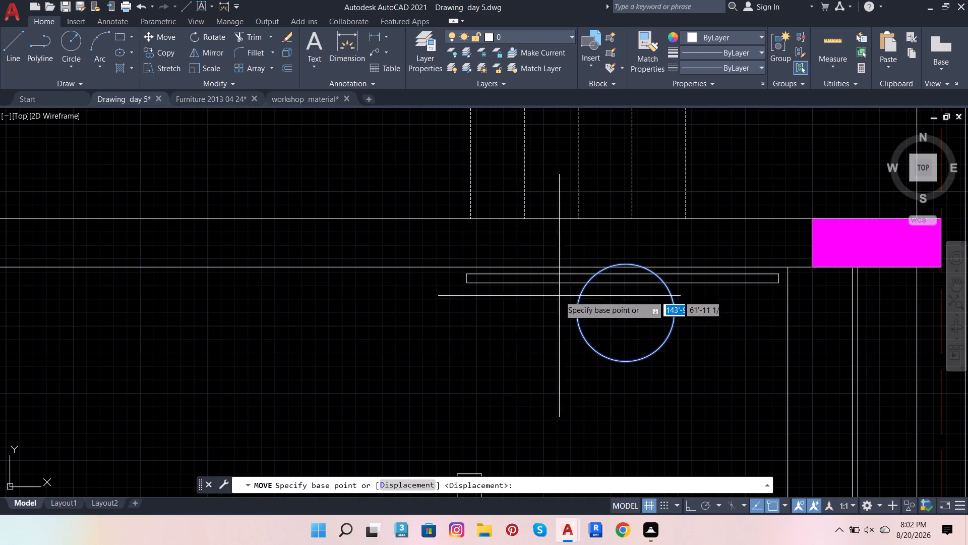
left_click(624, 314)
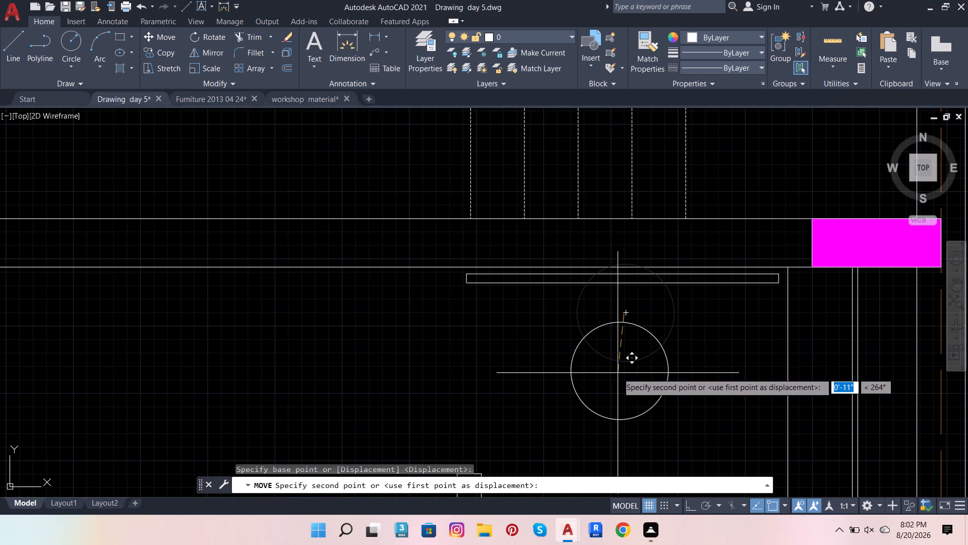
left_click(618, 373)
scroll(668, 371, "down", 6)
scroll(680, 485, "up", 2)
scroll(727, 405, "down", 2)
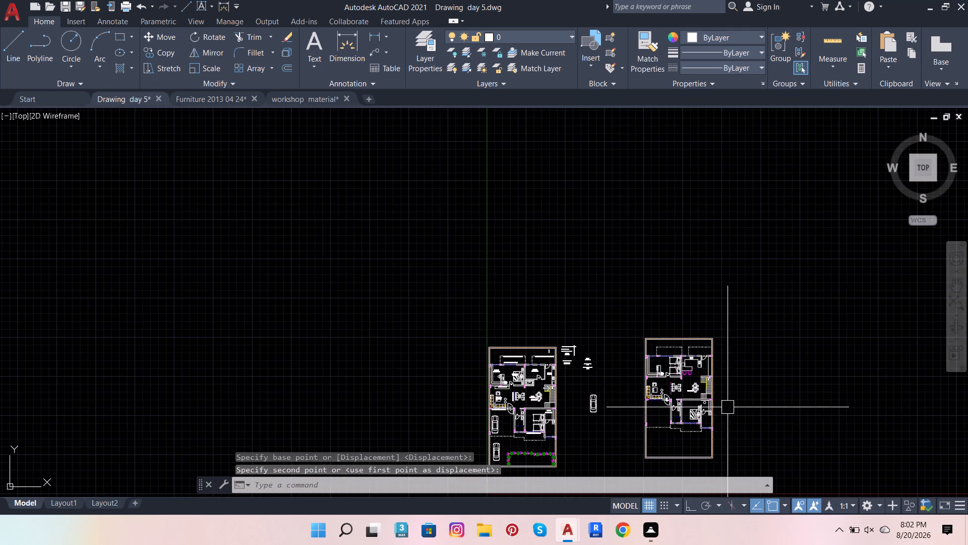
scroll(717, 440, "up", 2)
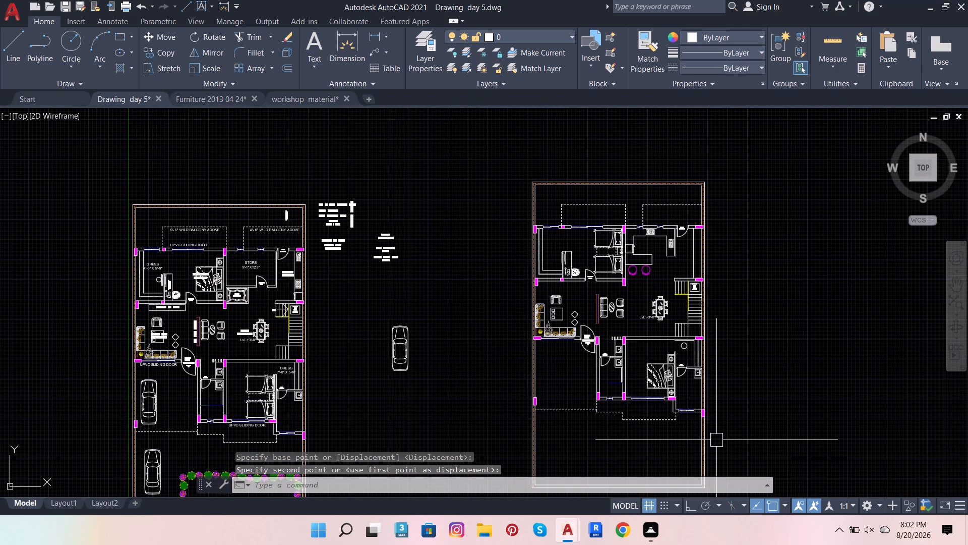
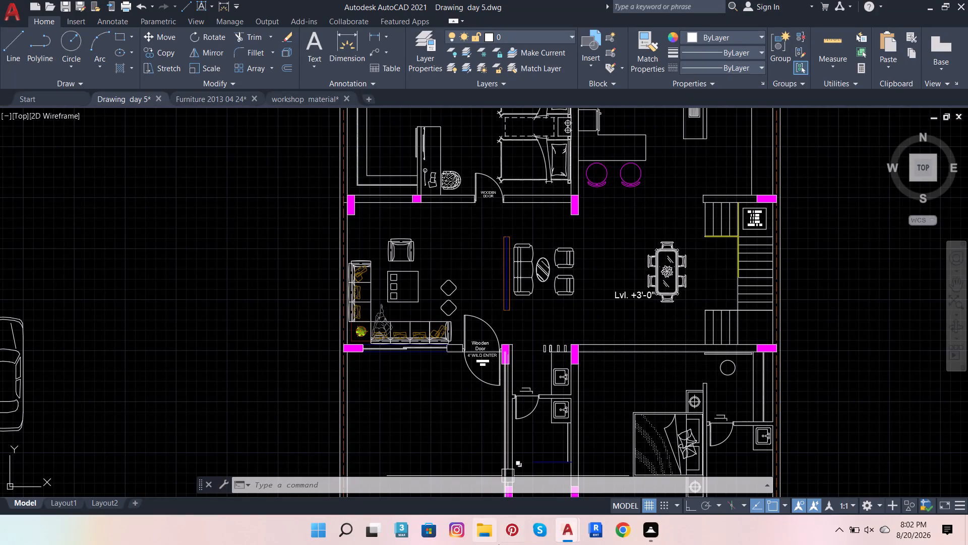
Switch to File Explorer and check the files in the logfile folder.
left_click(485, 544)
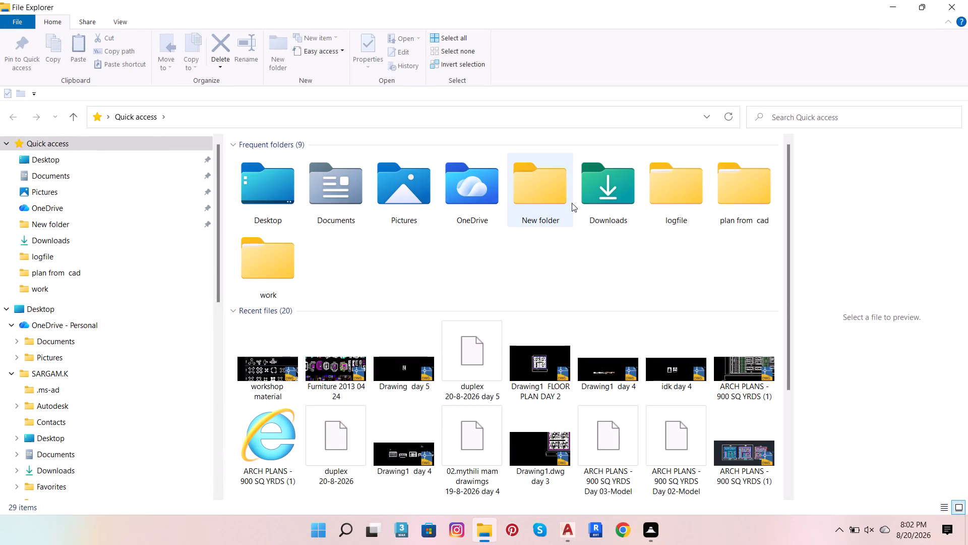
left_click(684, 212)
double_click(684, 212)
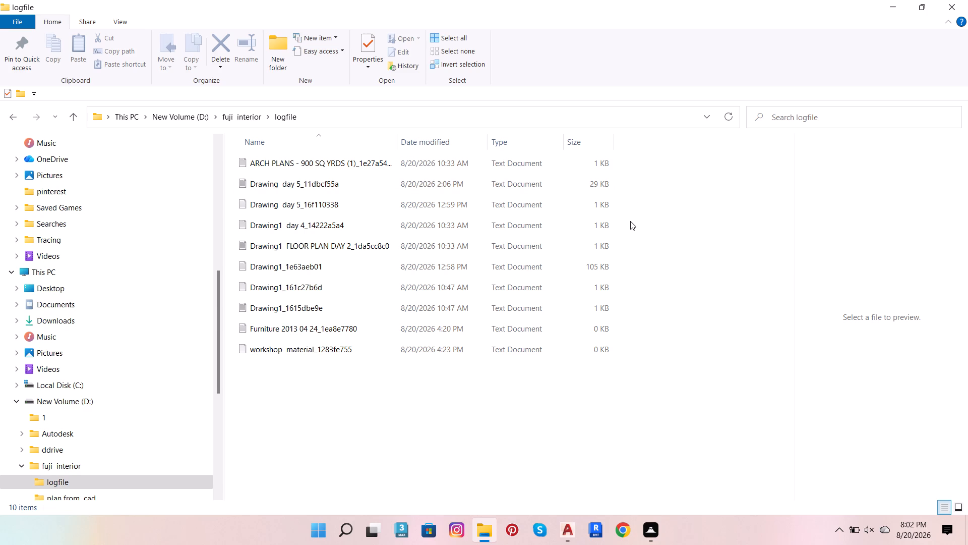
left_click(956, 0)
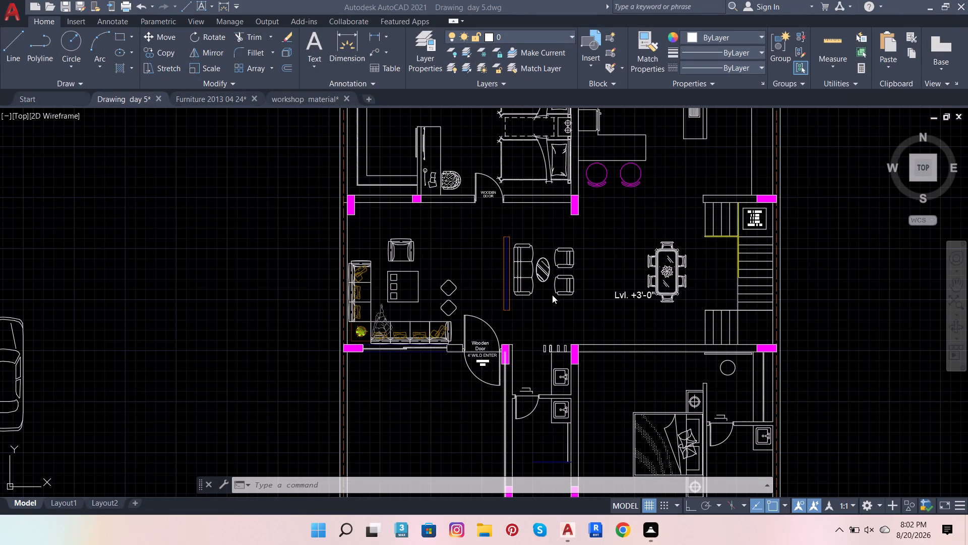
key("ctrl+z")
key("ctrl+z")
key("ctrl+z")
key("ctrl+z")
Save the Drawing day 5 file.
key("ctrl+s")
key("ctrl+s")
key("ctrl+s")
key("ctrl+s")
key("ctrl+s")
key("ctrl+s")
key("ctrl+s")
key("ctrl+s")
key("ctrl+s")
key("ctrl+s")
key("ctrl+s")
key("ctrl+s")
key("ctrl+s")
key("ctrl+s")
key("ctrl+s")
key("ctrl+s")
key("ctrl+s")
key("ctrl+s")
key("ctrl+s")
key("ctrl+s")
key("ctrl+s")
key("ctrl+s")
key("ctrl+s")
key("ctrl+s")
Erase the dashed projection lines running along the front of the unlabelled floor plan, across the parking and bedroom sides.
scroll(619, 298, "down", 1)
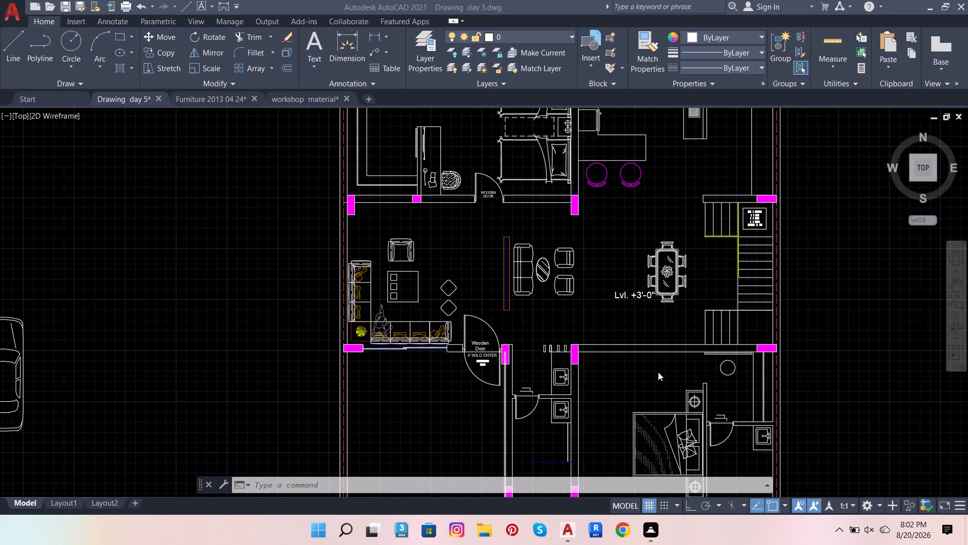
scroll(577, 419, "up", 2)
scroll(584, 393, "down", 2)
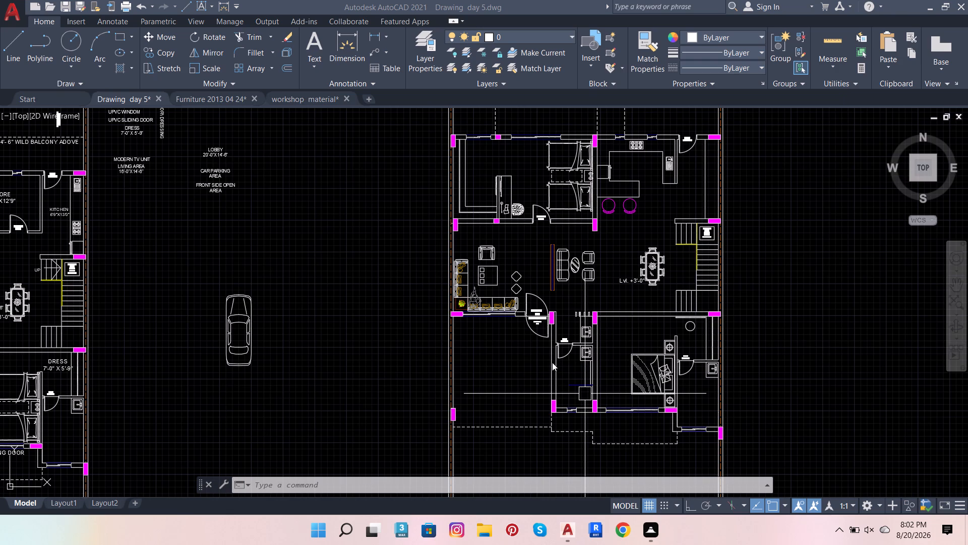
scroll(549, 380, "down", 1)
scroll(590, 352, "down", 2)
scroll(587, 390, "up", 1)
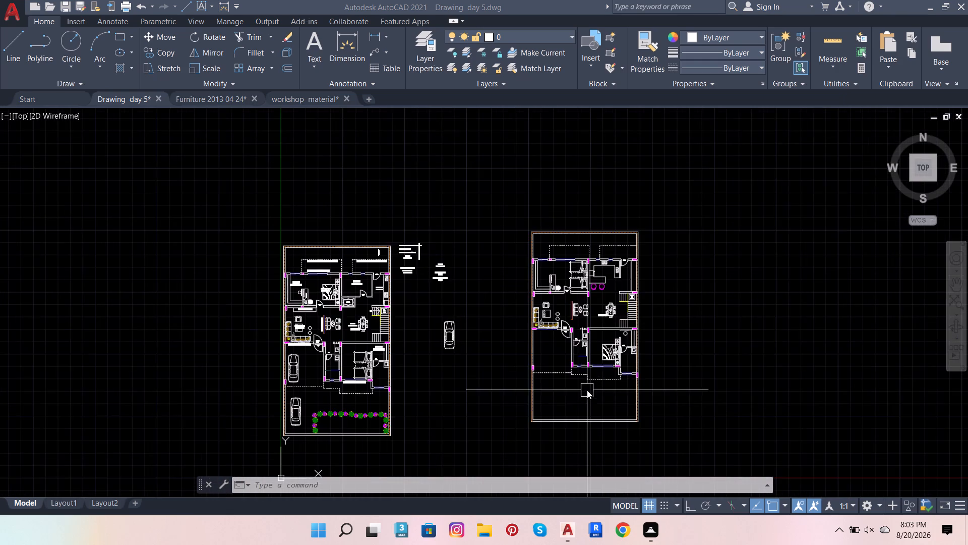
scroll(577, 369, "up", 2)
left_click(473, 368)
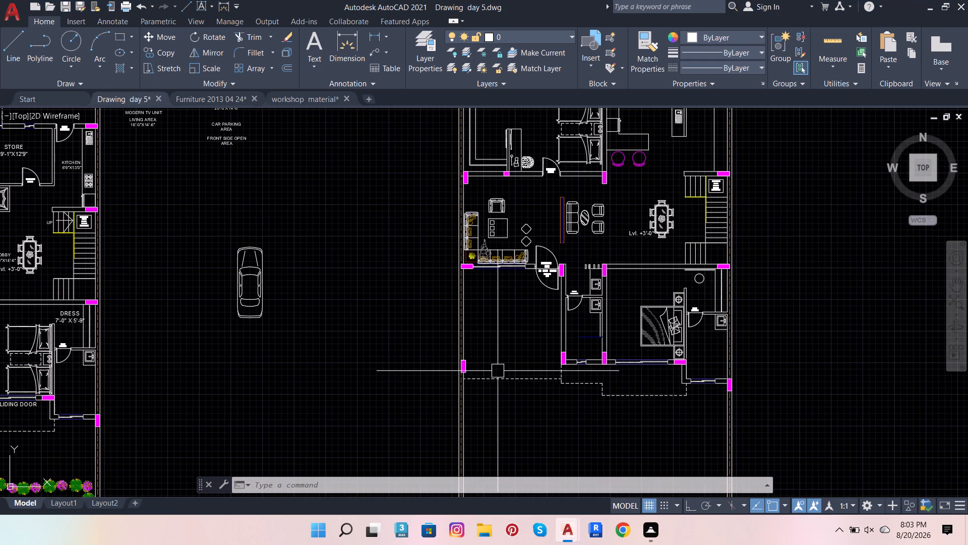
left_click_drag(482, 360, 669, 437)
left_click(682, 422)
left_click_drag(684, 417, 687, 407)
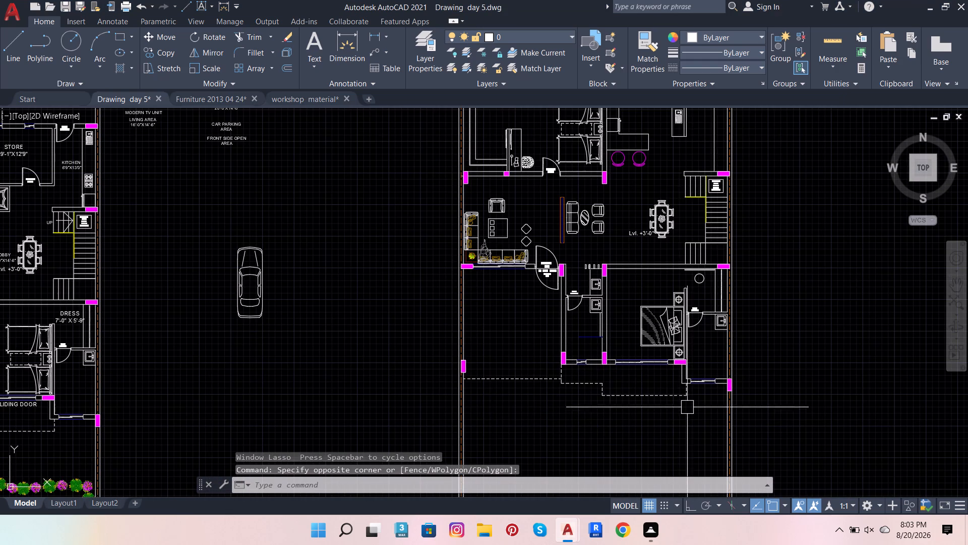
left_click_drag(687, 407, 687, 402)
left_click_drag(687, 399, 665, 399)
left_click(578, 383)
scroll(605, 386, "up", 3)
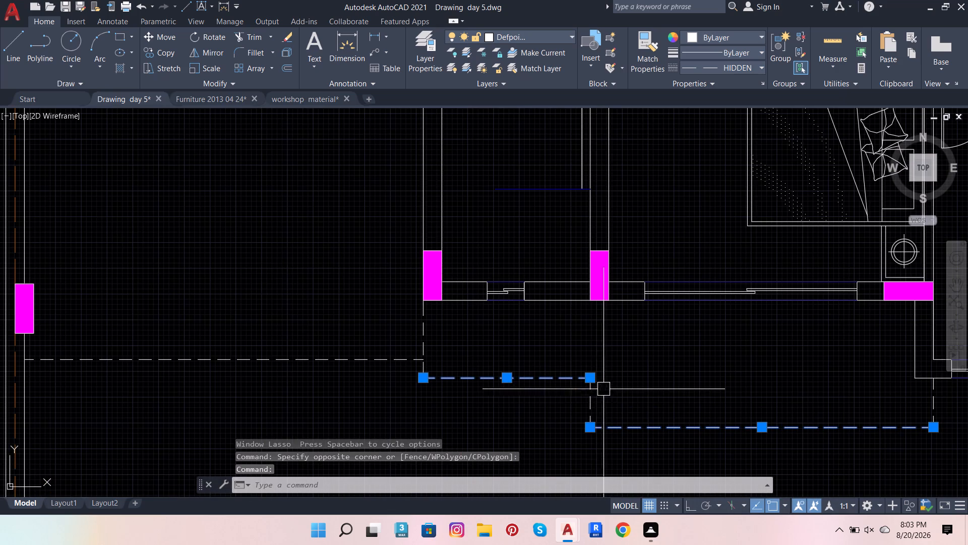
left_click(596, 404)
left_click(411, 337)
left_click(425, 336)
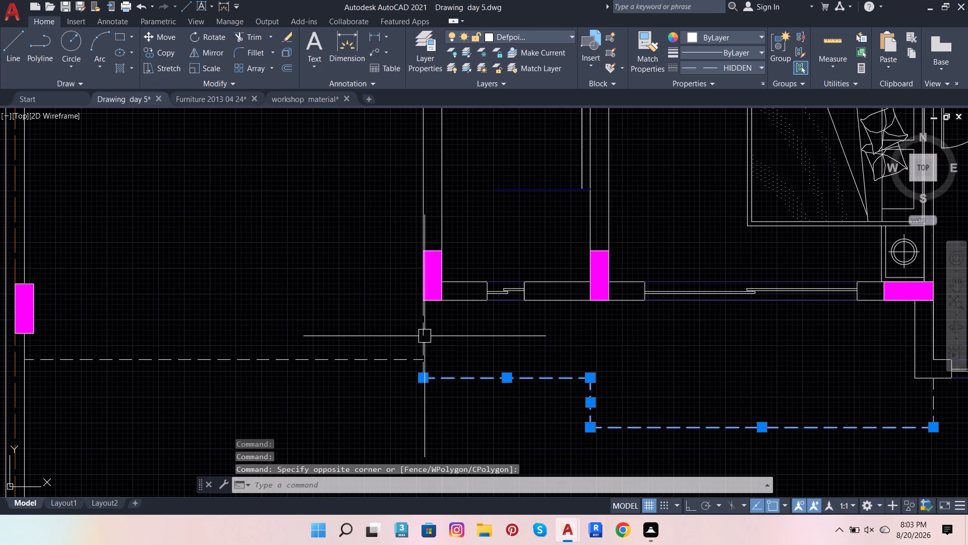
left_click(425, 336)
left_click(386, 356)
key("Delete")
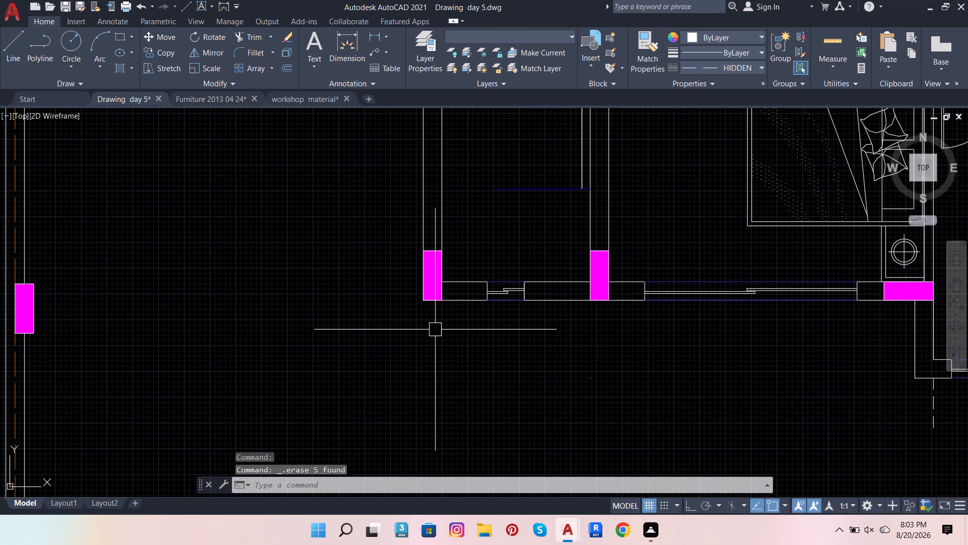
Erase the leftover dashed line by the toilet's outer corner and the stray fragment in front of the unlabelled plan.
scroll(445, 348, "down", 3)
scroll(504, 374, "up", 3)
left_click_drag(351, 295, 779, 344)
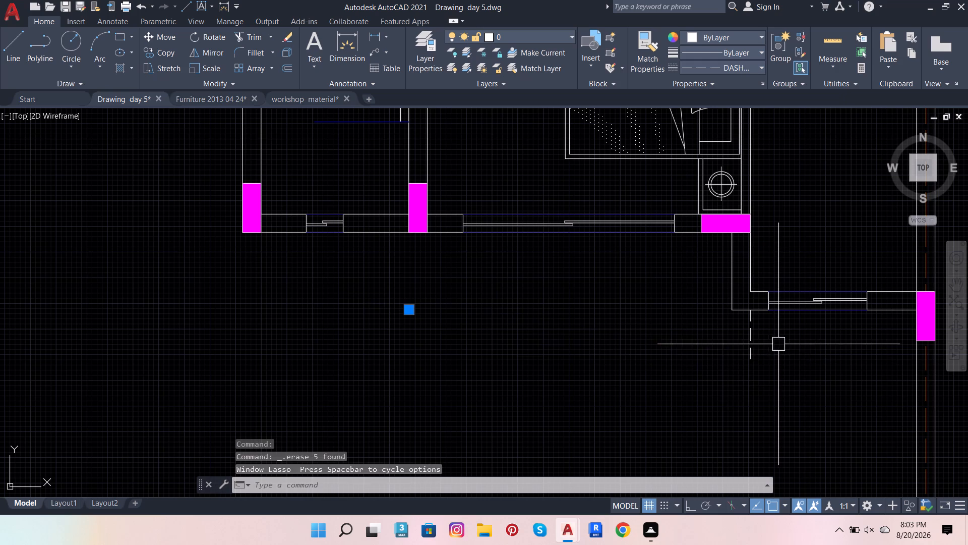
left_click(751, 339)
left_click(759, 339)
key("Delete")
scroll(760, 346, "down", 3)
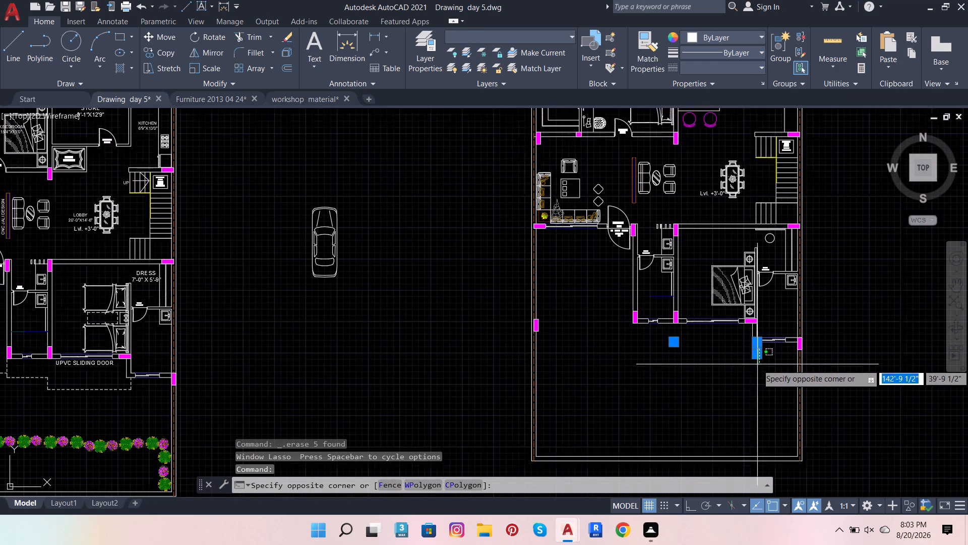
scroll(760, 364, "up", 2)
key("Delete")
left_click_drag(765, 361, 765, 383)
scroll(765, 380, "down", 1)
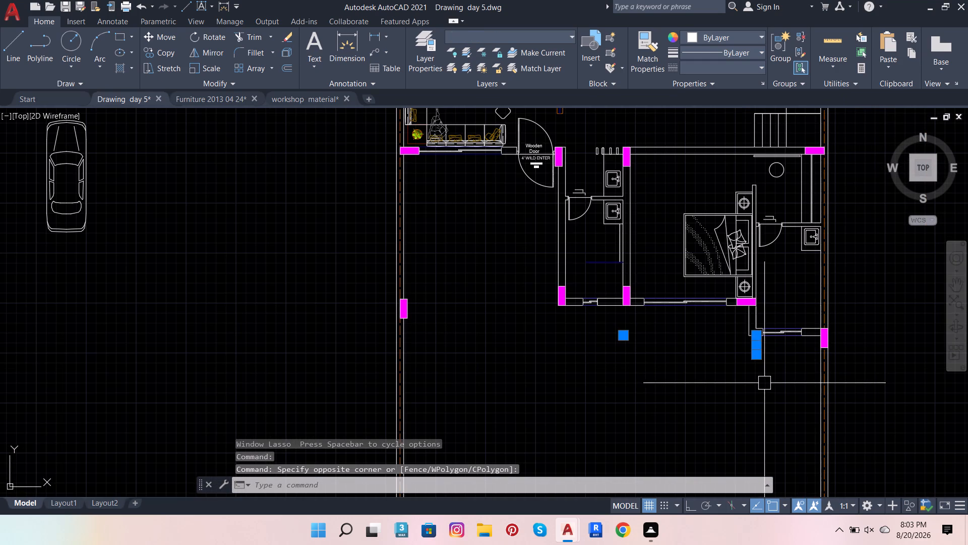
key("Delete")
key("Delete")
scroll(752, 374, "down", 2)
scroll(741, 374, "up", 3)
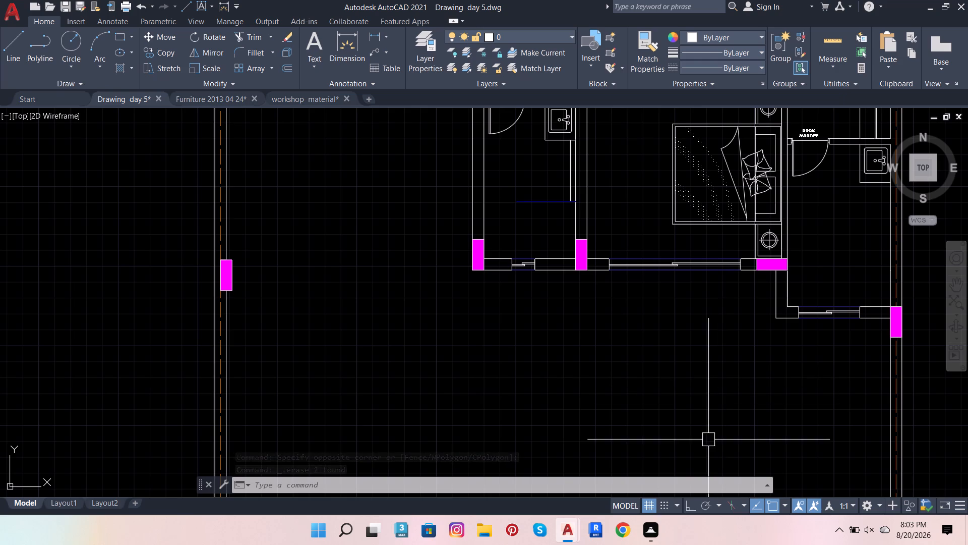
Add multiline text reading TOILET inside the front toilet of the labelled floor plan, beside the parking area.
scroll(915, 394, "down", 2)
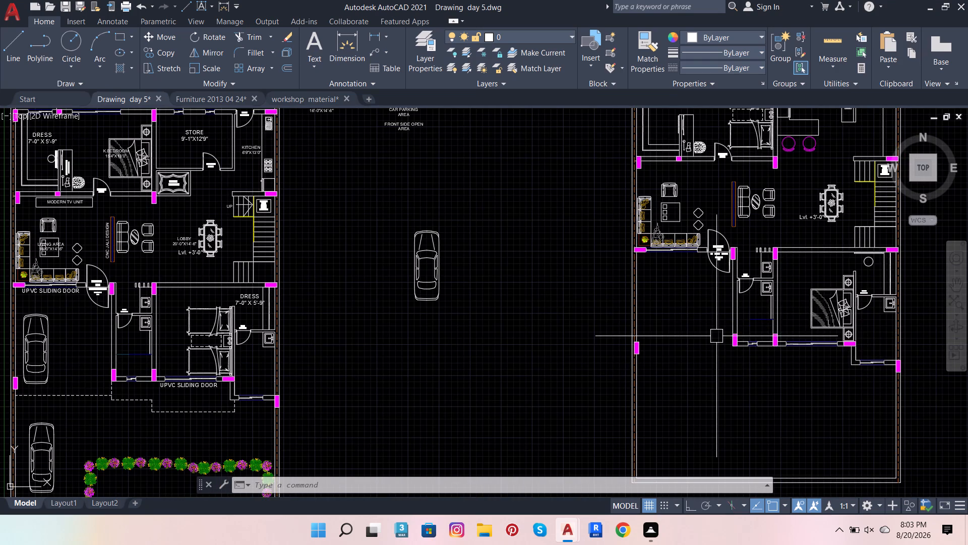
scroll(716, 337, "down", 1)
scroll(261, 379, "up", 4)
scroll(391, 327, "down", 2)
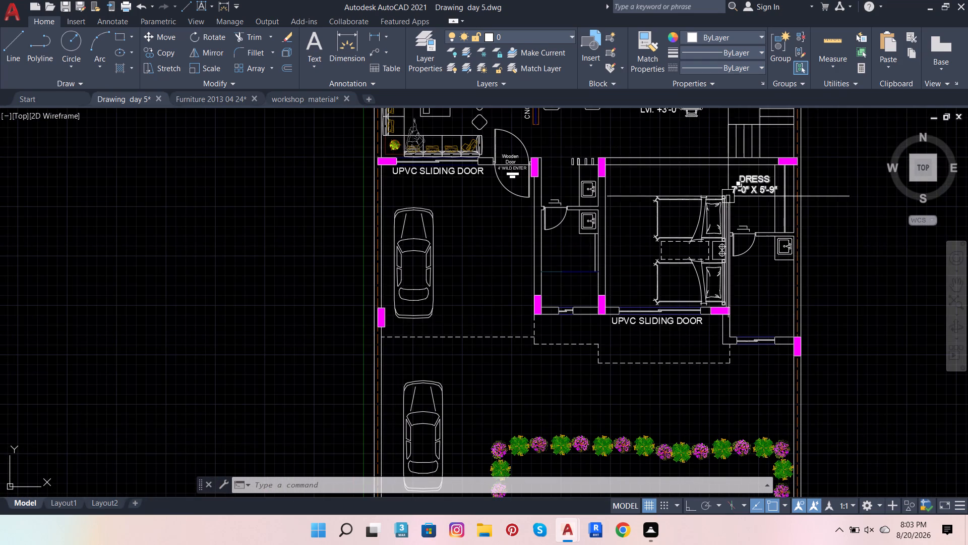
scroll(561, 265, "up", 2)
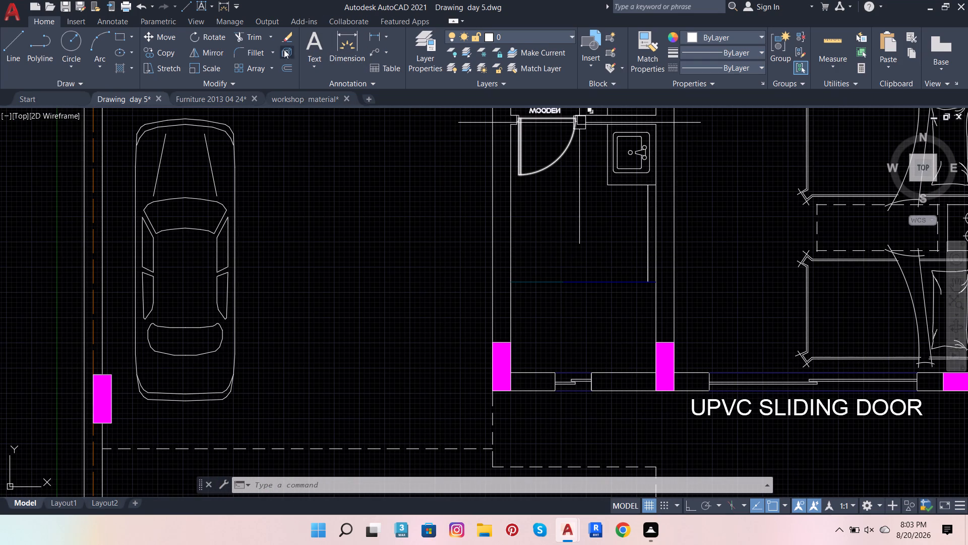
left_click(302, 43)
left_click(535, 192)
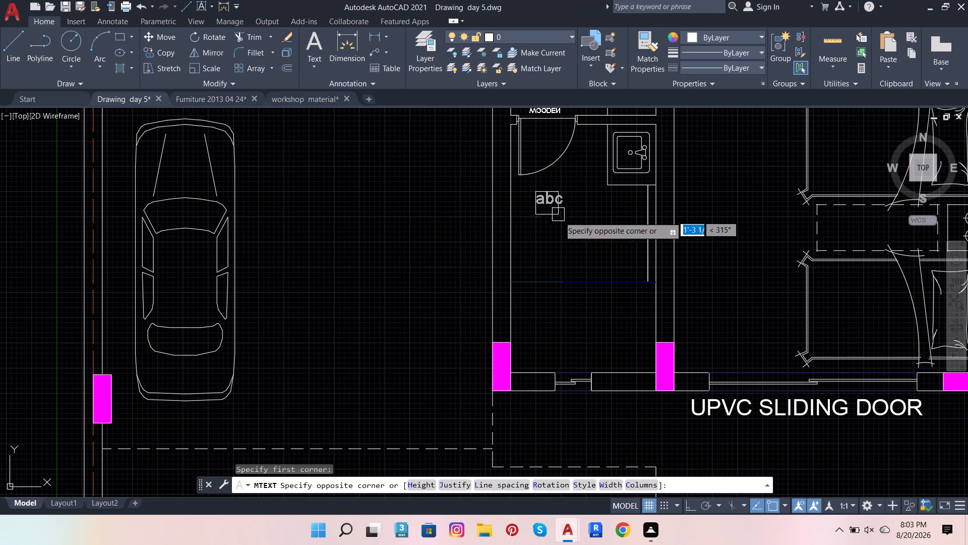
left_click(629, 245)
type("TOILET")
key("space")
key("shift+Return")
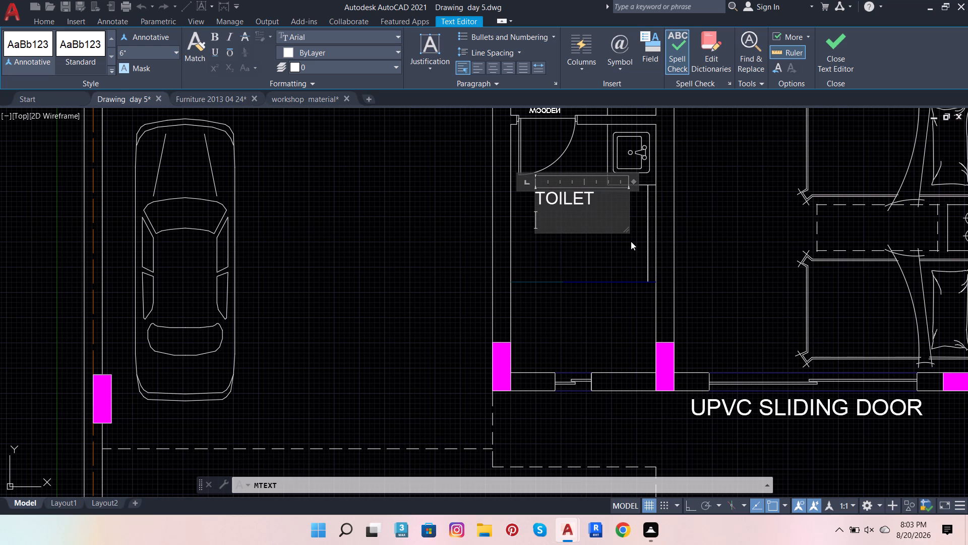
left_click(583, 272)
Copy the TOILET label into other toilet areas, including the common toilet and the bedroom's attached toilet in the unlabelled plan.
left_click(578, 197)
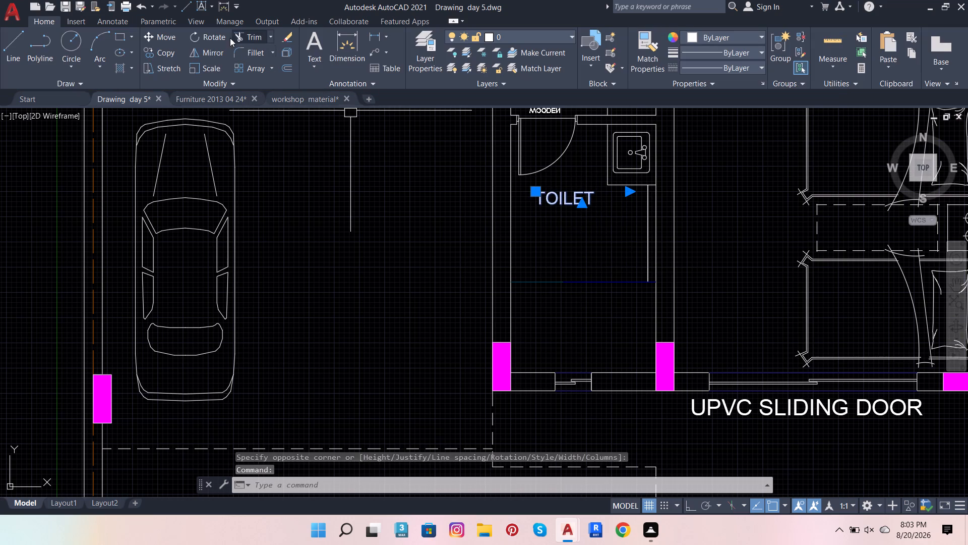
left_click(153, 52)
left_click(536, 197)
scroll(381, 276, "down", 3)
scroll(542, 275, "up", 2)
left_click(551, 301)
scroll(371, 334, "down", 3)
scroll(734, 286, "up", 3)
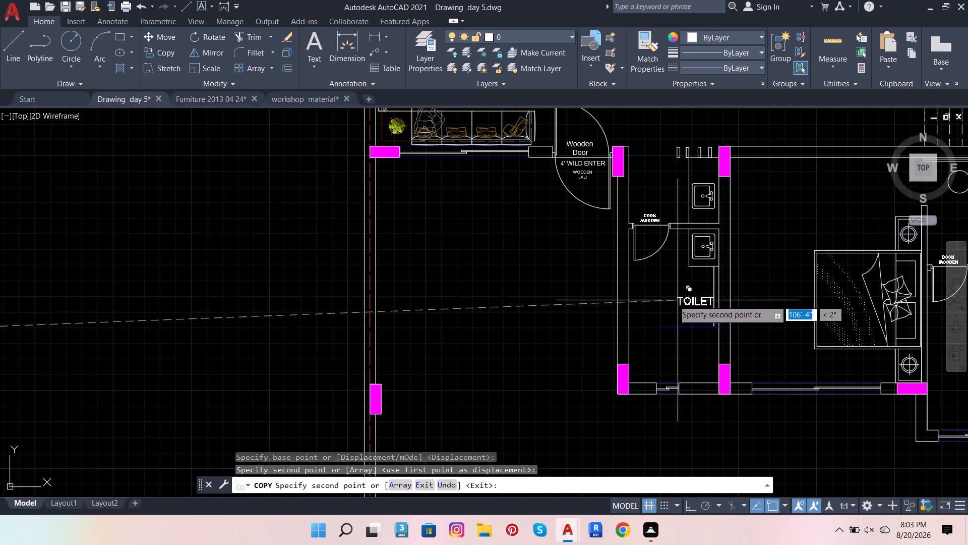
left_click(663, 300)
scroll(558, 315, "down", 3)
scroll(634, 323, "up", 3)
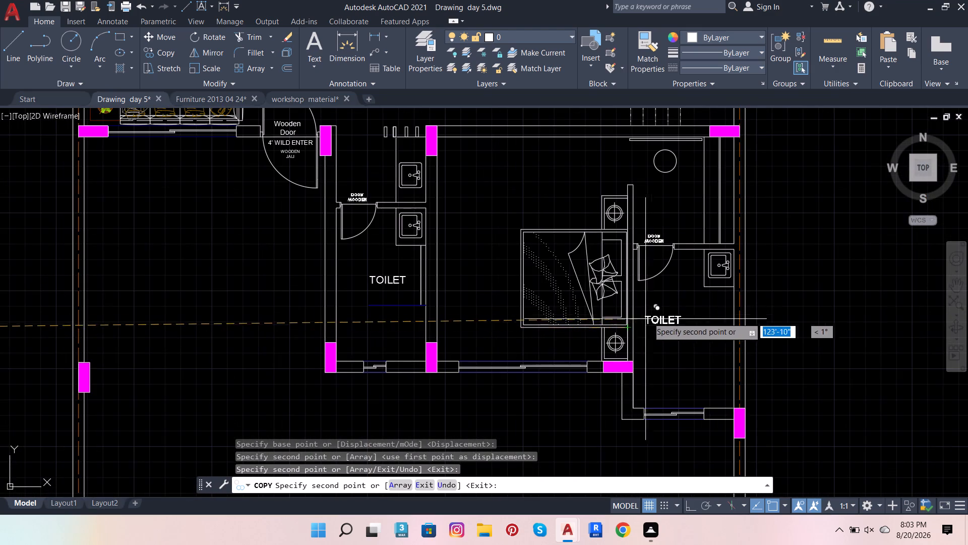
left_click(666, 307)
key("Escape")
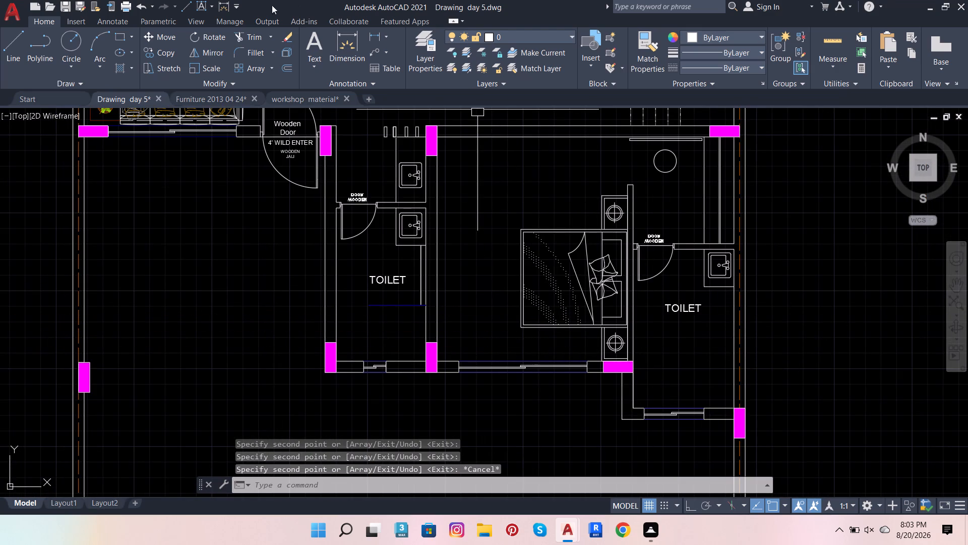
Add multiline text reading BED ROOM above the bed in the unlabelled plan's front bedroom.
left_click(319, 41)
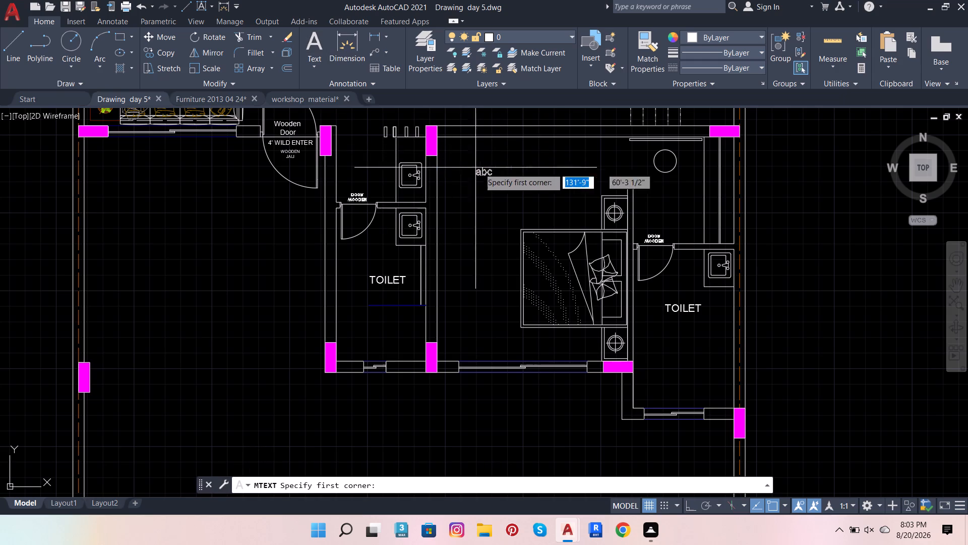
left_click_drag(491, 171, 597, 212)
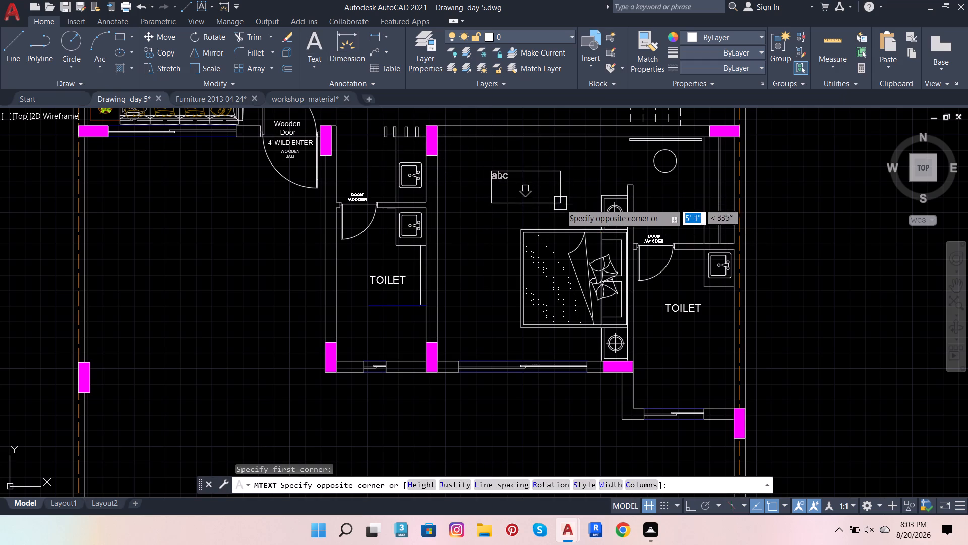
left_click(563, 204)
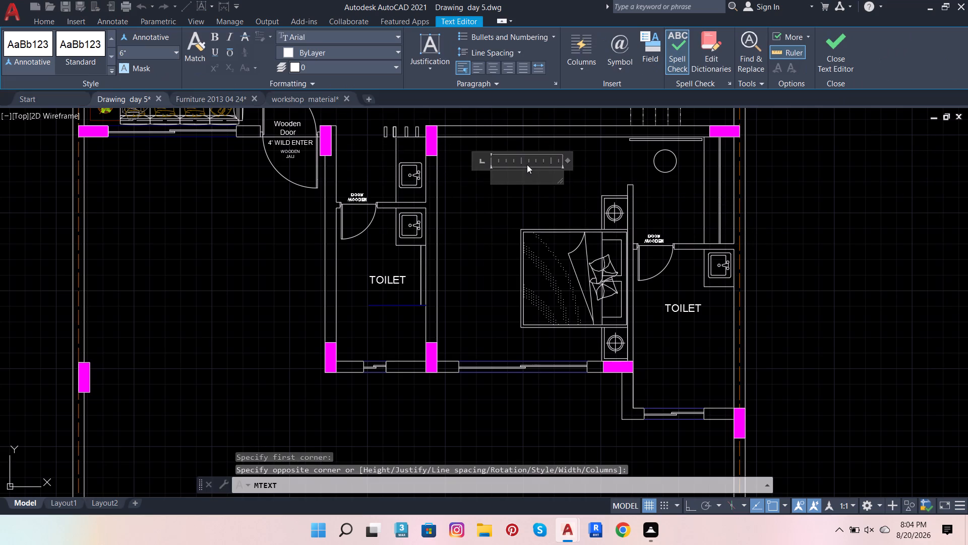
key("d")
key("BackSpace")
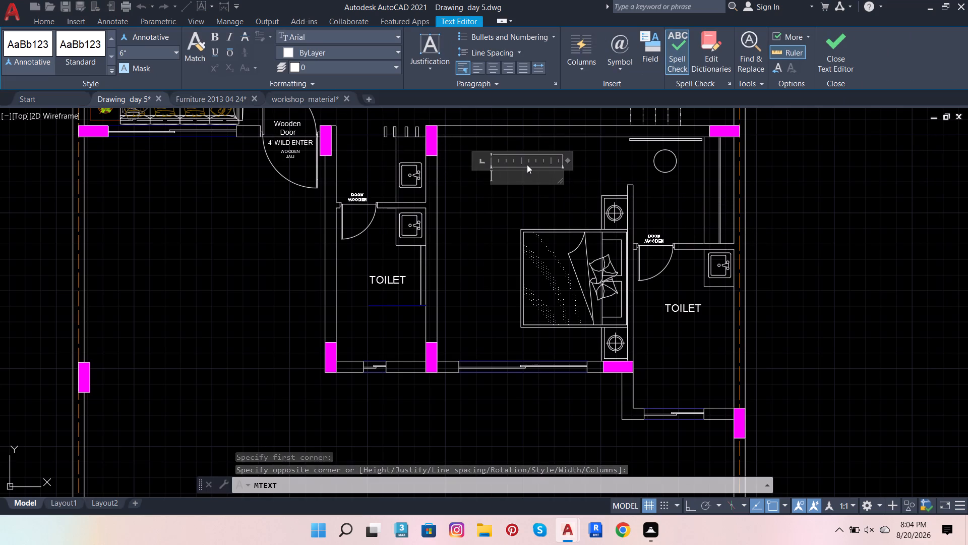
type("BED ROOM")
key("space")
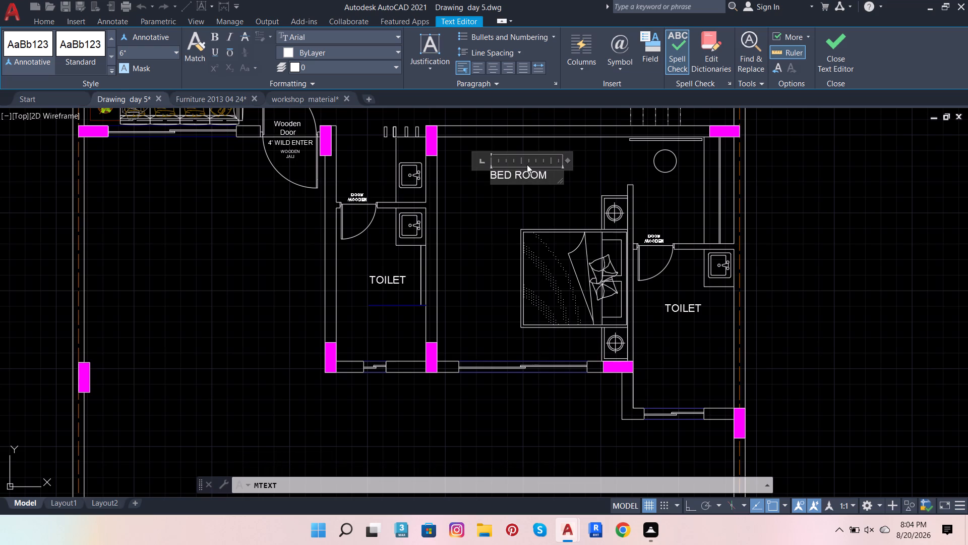
left_click(515, 181)
left_click(534, 206)
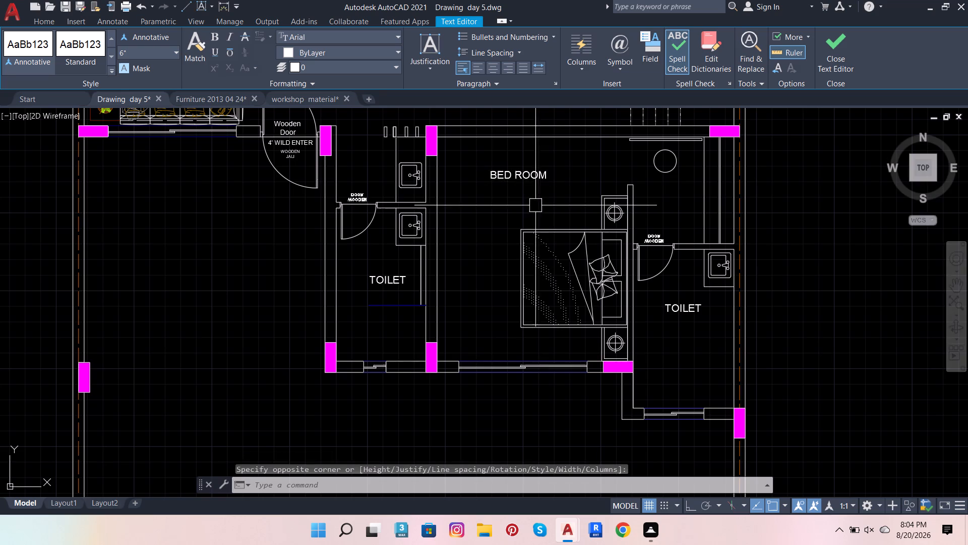
Erase the L-shaped sofa, armchair, coffee table, two diamond-shaped seats and corner plant from the sitting area beside the wooden entrance door.
scroll(585, 221, "down", 2)
scroll(423, 150, "up", 3)
scroll(444, 255, "down", 2)
left_click(399, 196)
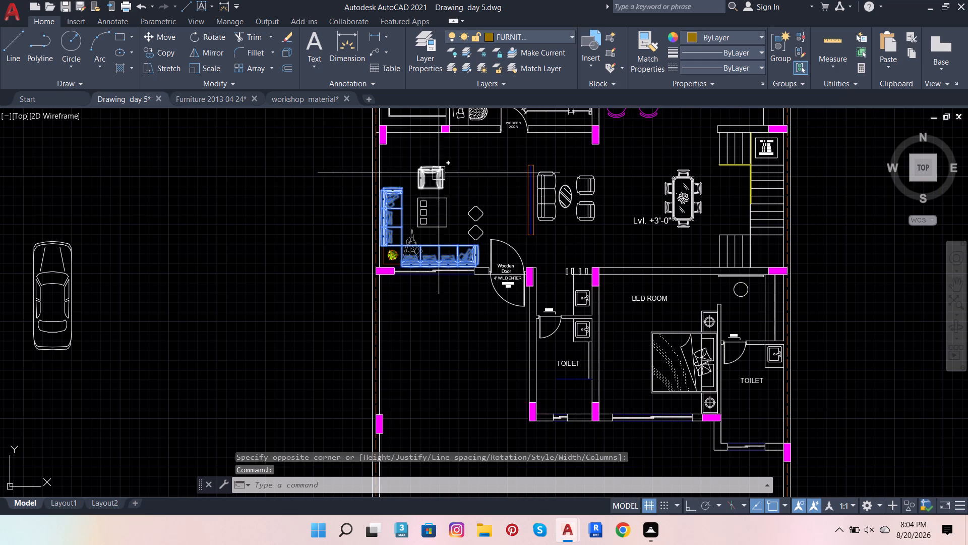
left_click(445, 168)
left_click(434, 169)
left_click(435, 223)
left_click(464, 220)
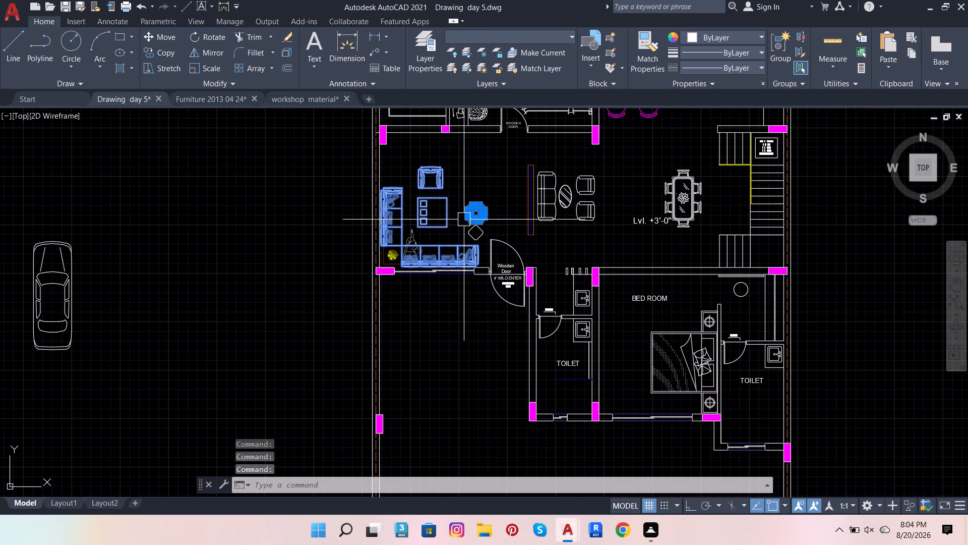
left_click(475, 238)
left_click(409, 241)
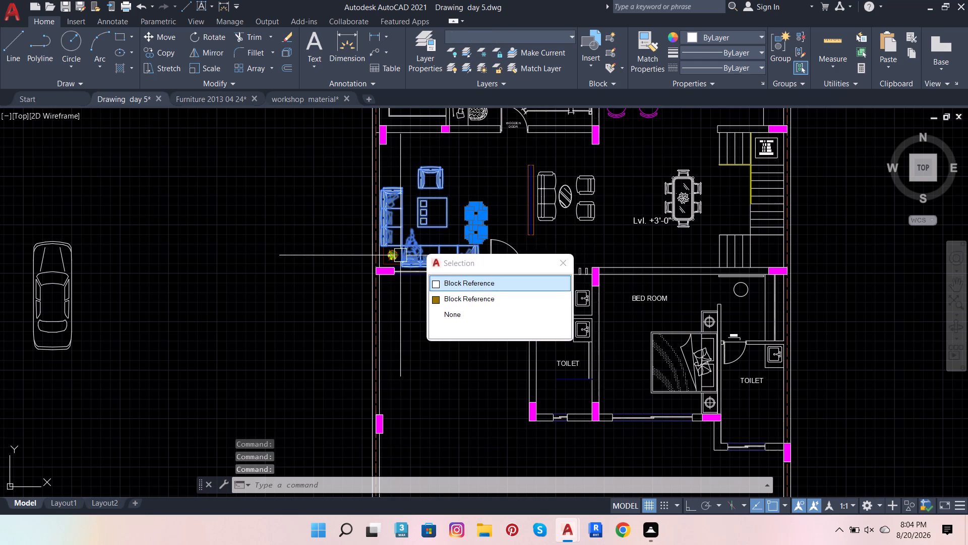
left_click(398, 256)
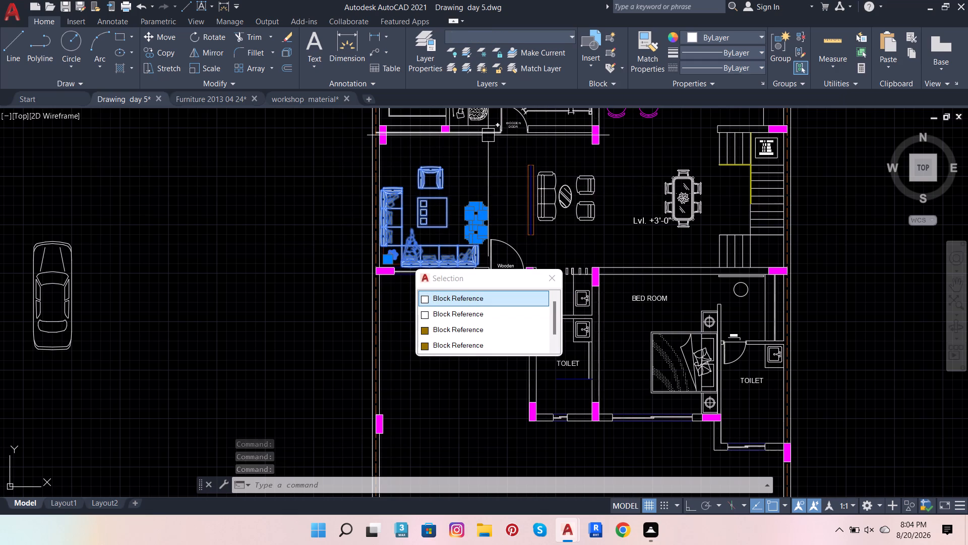
key("Delete")
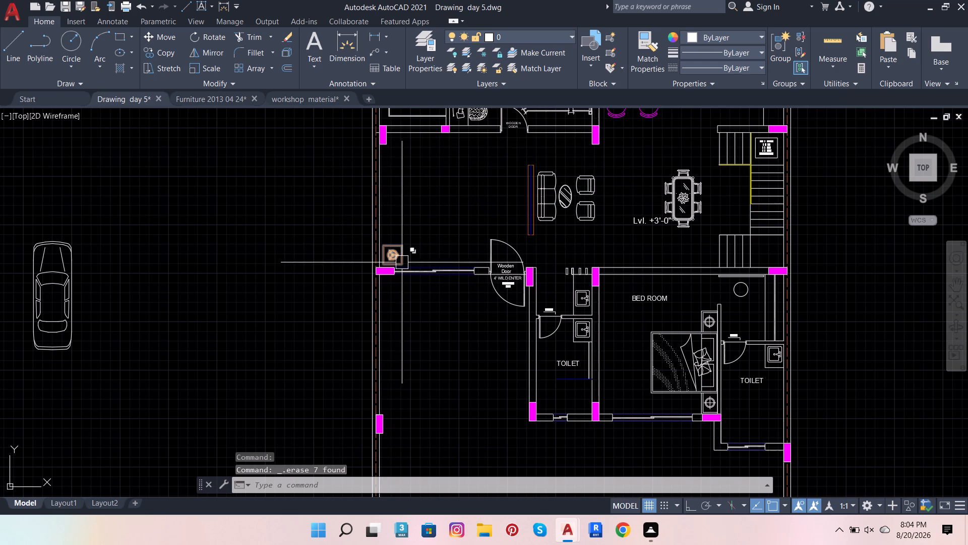
left_click(401, 261)
key("Delete")
Start offsetting the emptied sitting area's outer side wall line, picking the distance from its window-side corner with Ortho on.
scroll(470, 227, "down", 2)
scroll(478, 218, "up", 3)
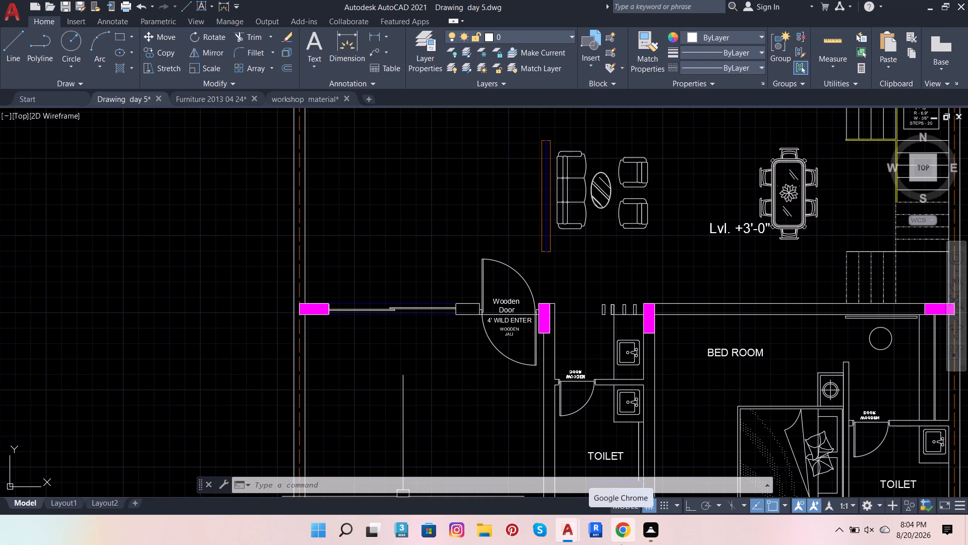
scroll(425, 443, "down", 2)
scroll(406, 352, "up", 1)
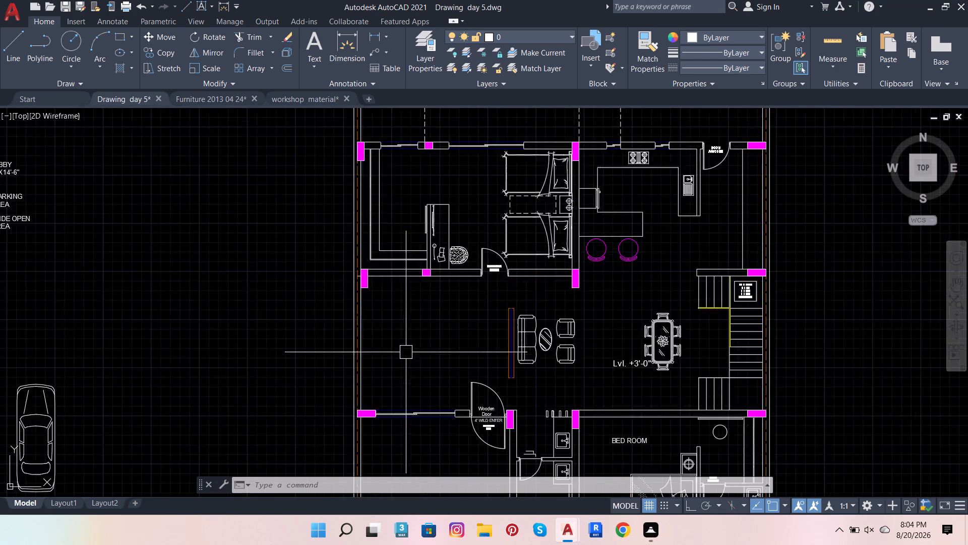
scroll(406, 352, "up", 1)
left_click(336, 336)
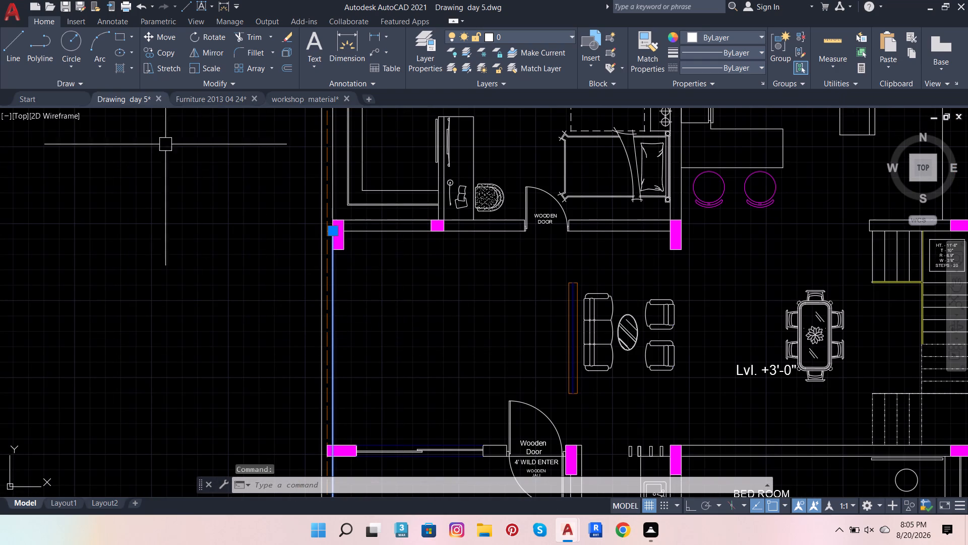
left_click(291, 70)
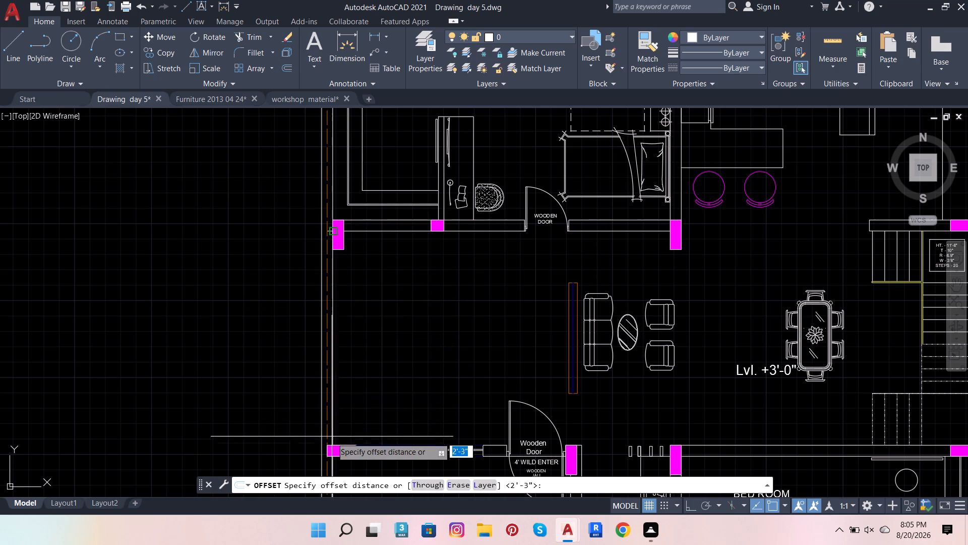
left_click(332, 440)
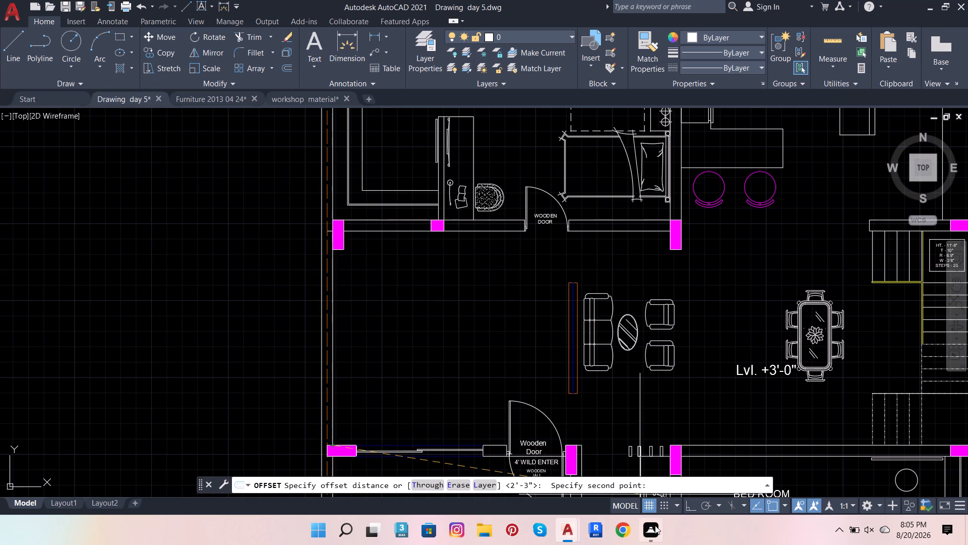
left_click(689, 502)
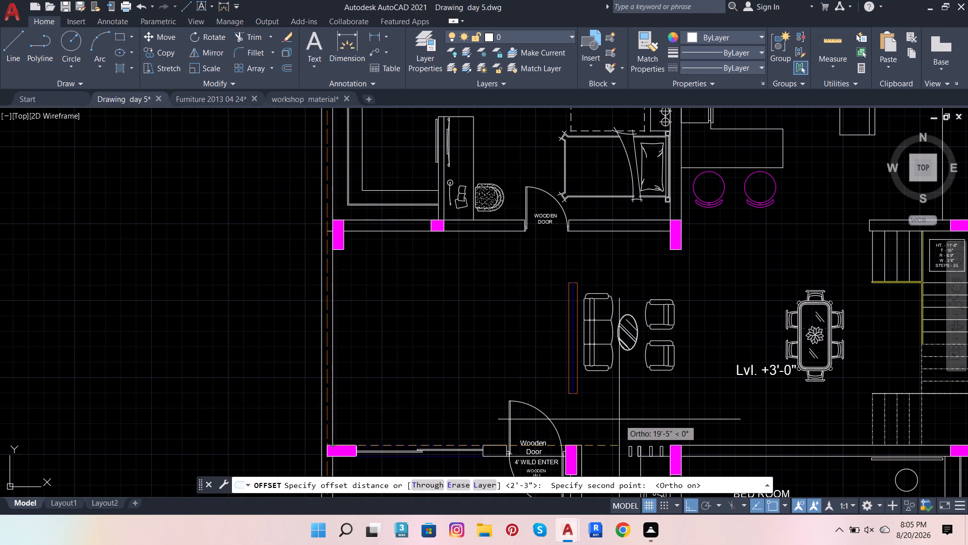
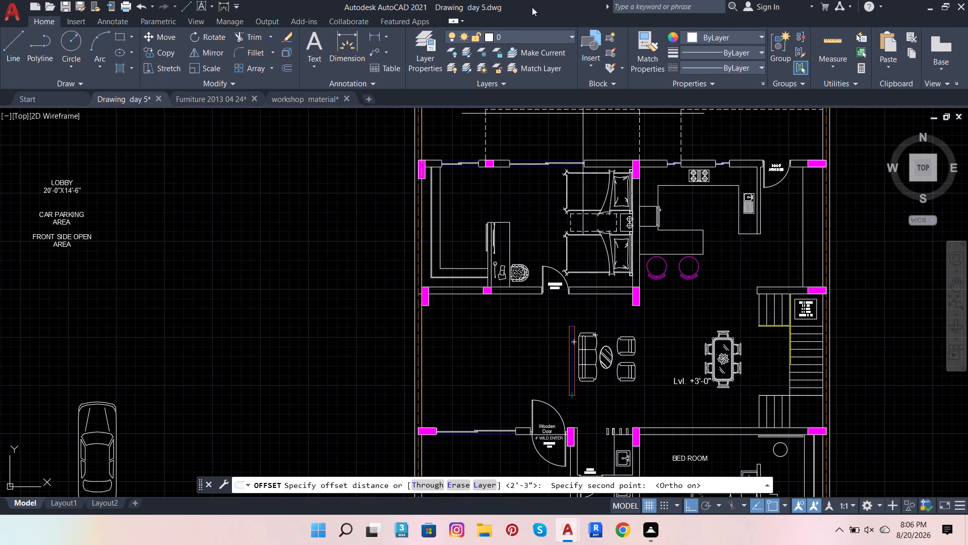
Dimension the emptied sitting area's depth along its outer side wall, from the bedroom wall to the window wall.
left_click(347, 39)
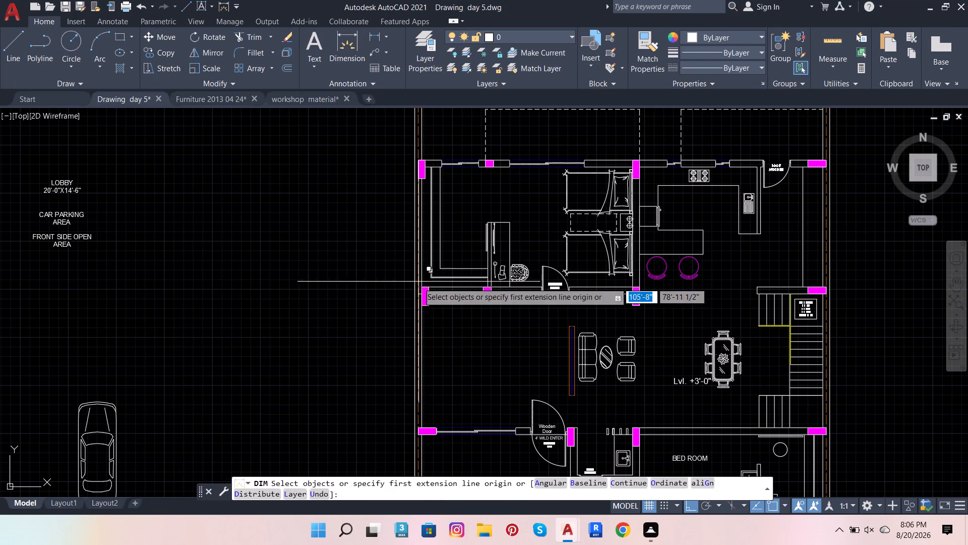
scroll(420, 302, "up", 3)
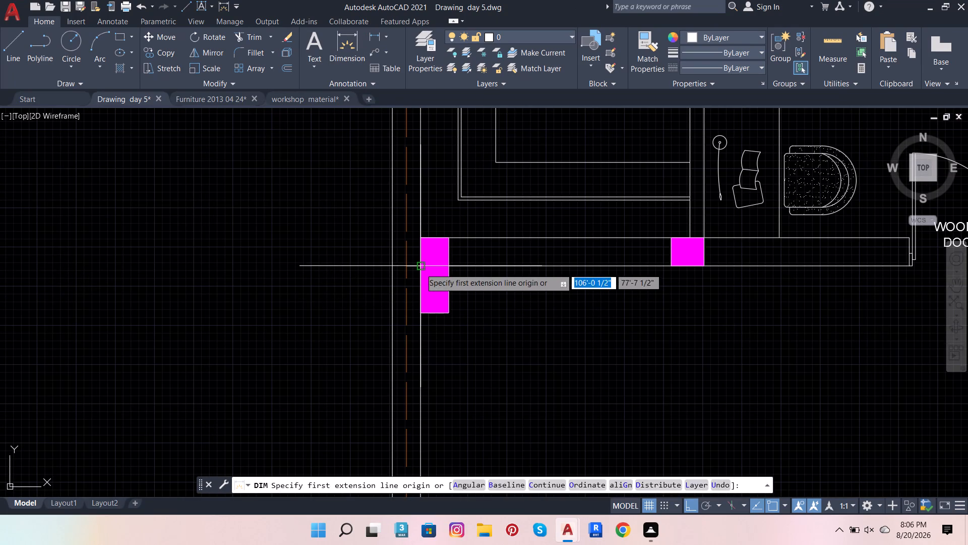
left_click(420, 268)
scroll(451, 261, "down", 4)
scroll(446, 343, "up", 4)
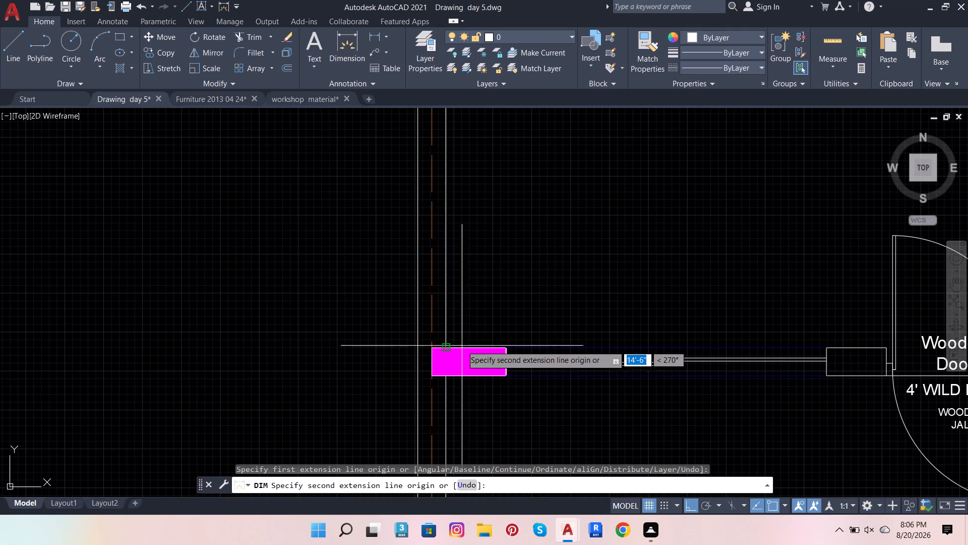
left_click(448, 346)
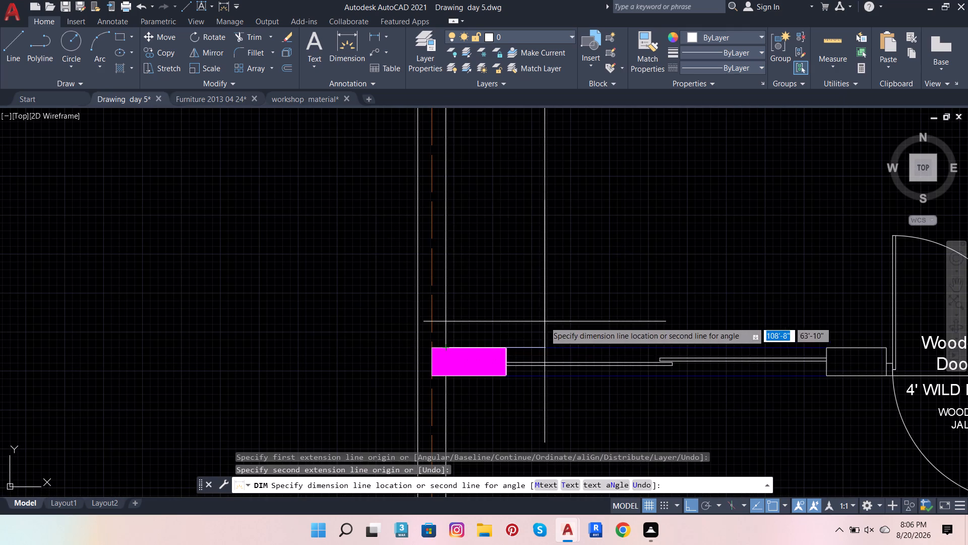
left_click(544, 321)
scroll(474, 376, "down", 3)
scroll(499, 285, "up", 2)
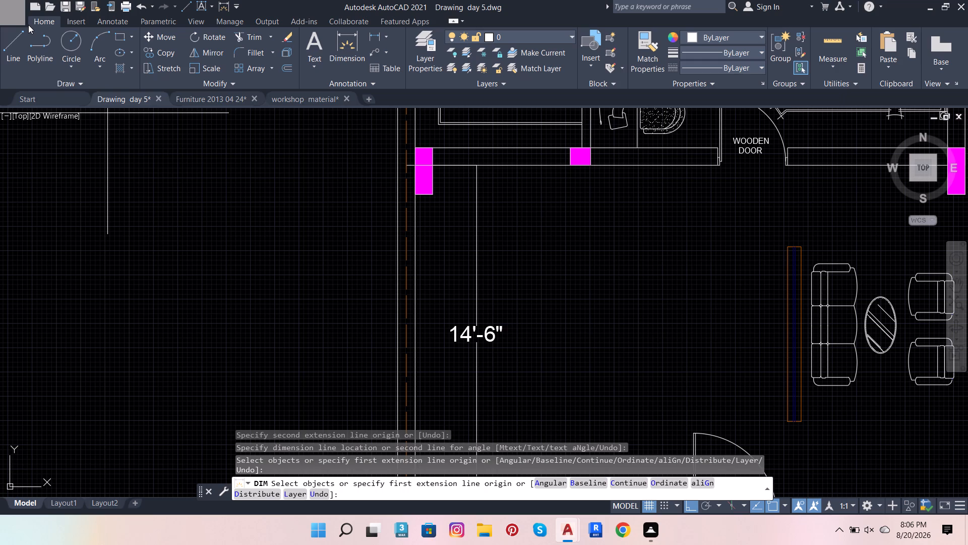
key("Escape")
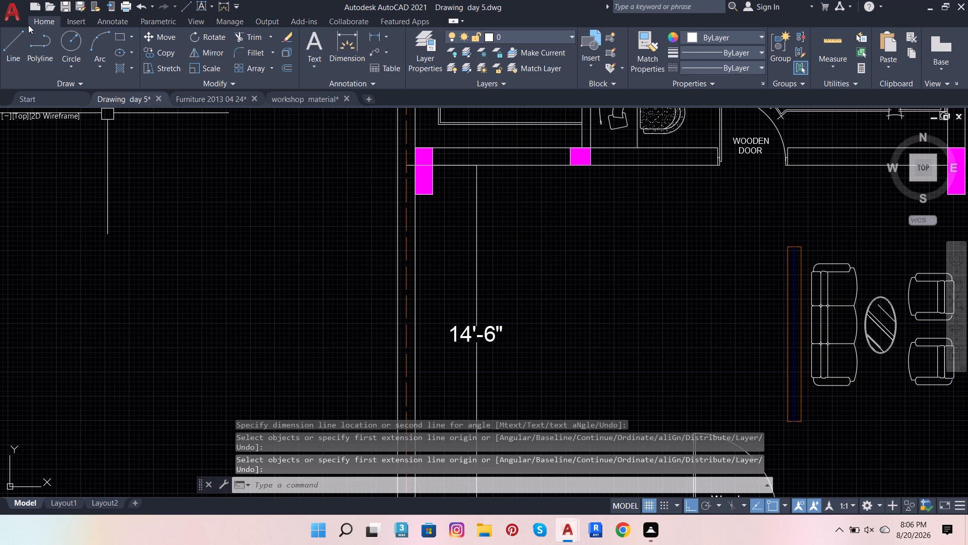
key("Escape")
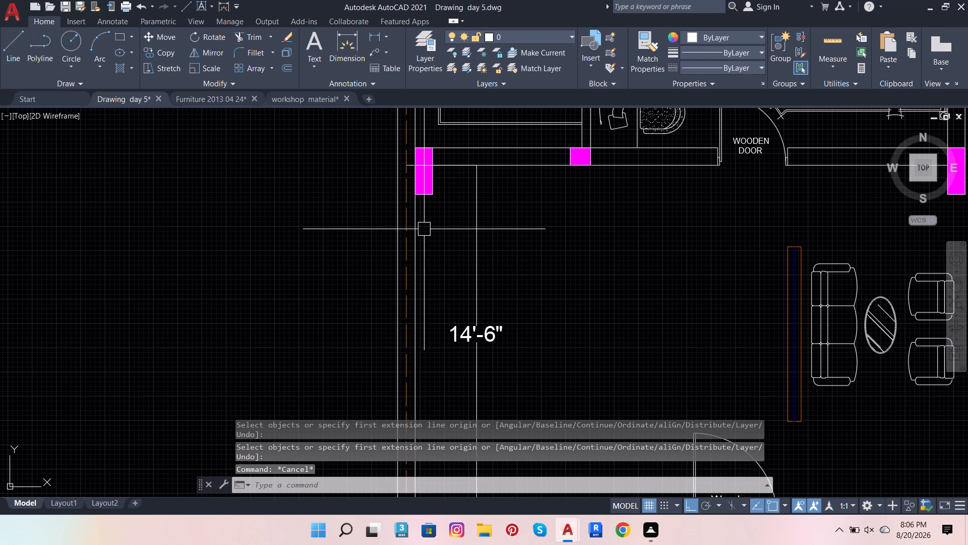
Offset the emptied sitting area's outer side wall line 11'7" into the room, towards the wooden entrance door.
left_click(416, 229)
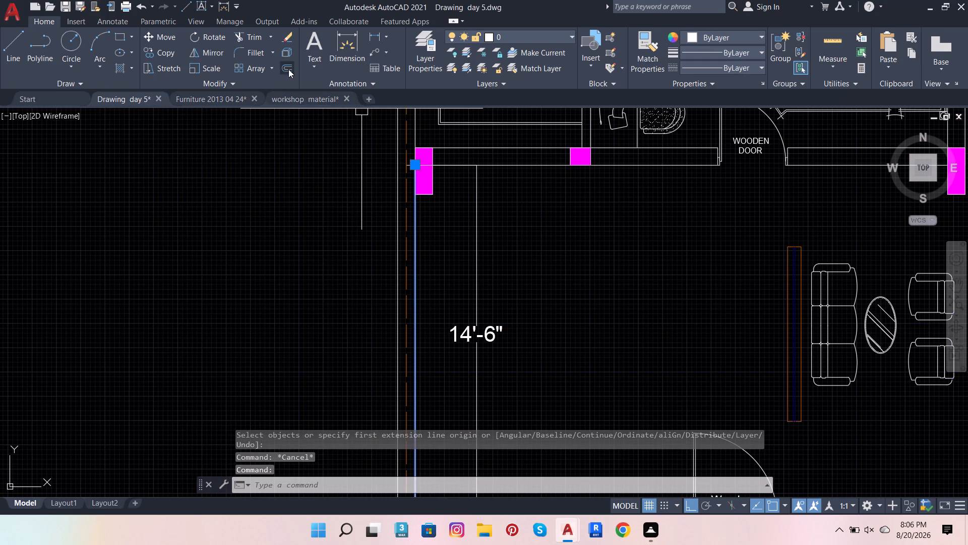
left_click(289, 69)
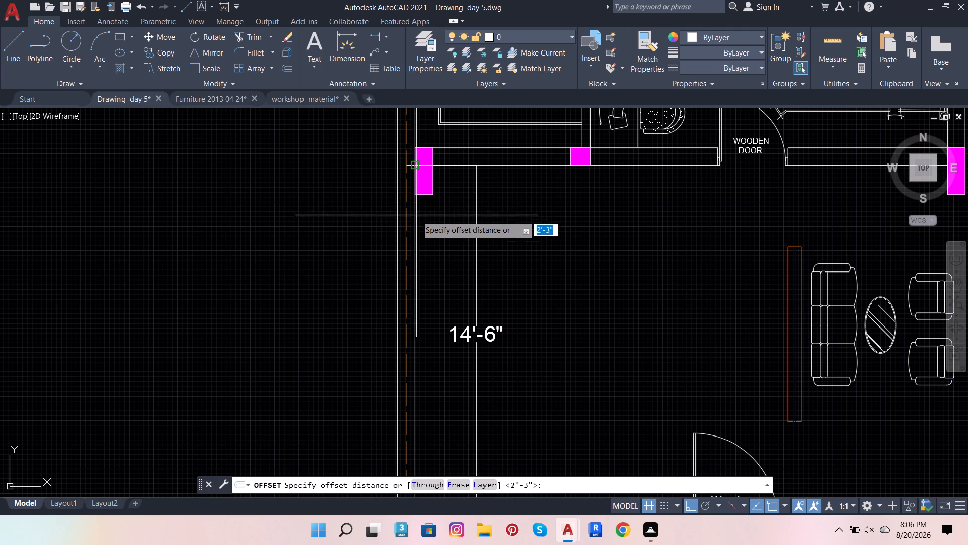
left_click(417, 217)
type("11")
key("apostrophe")
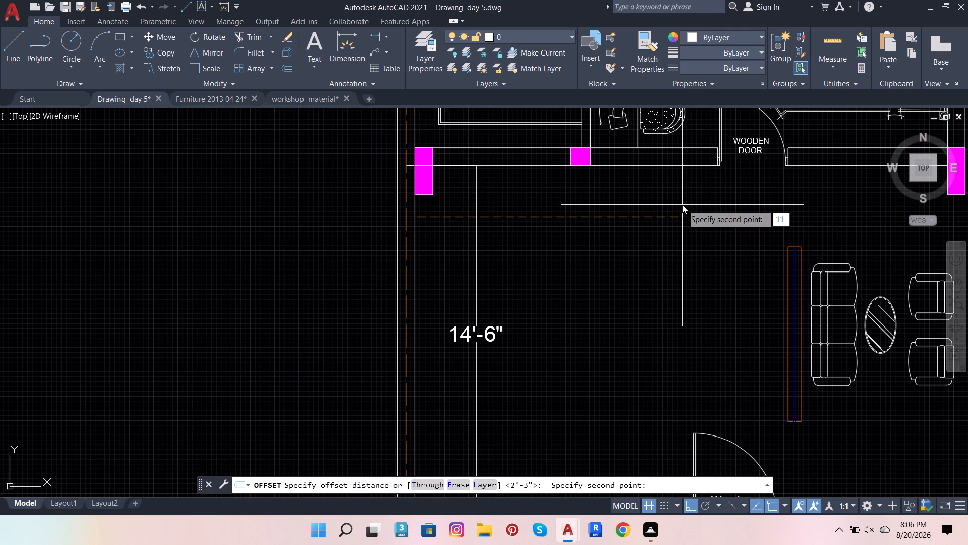
key("7")
key("Return")
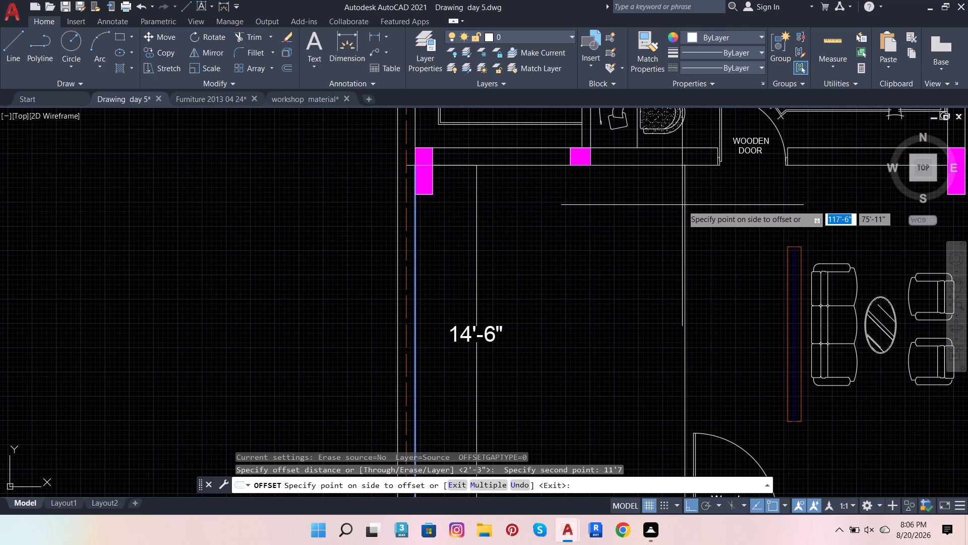
left_click(682, 205)
scroll(700, 225, "down", 3)
scroll(696, 263, "up", 3)
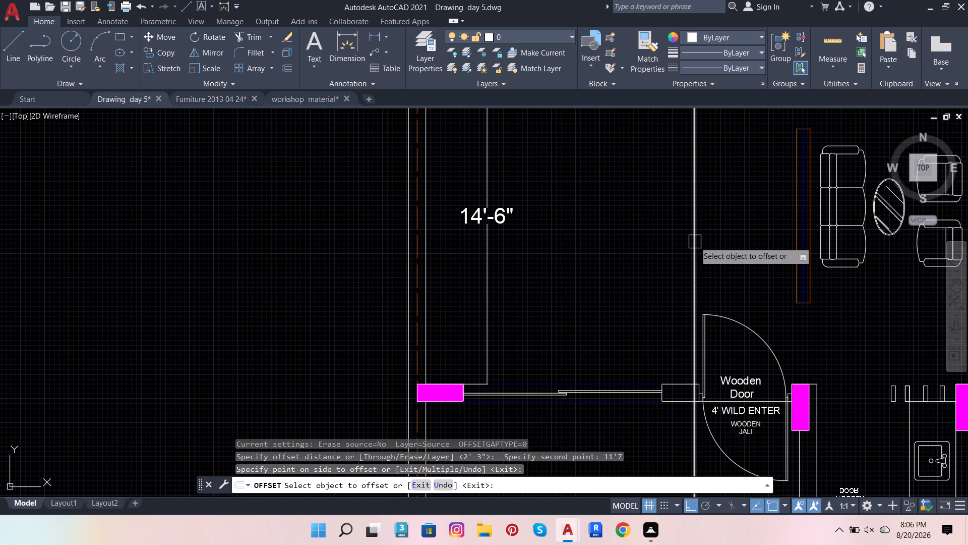
Offset the new partition line 4.5" towards the sofa set to give the partition wall its thickness.
left_click(697, 238)
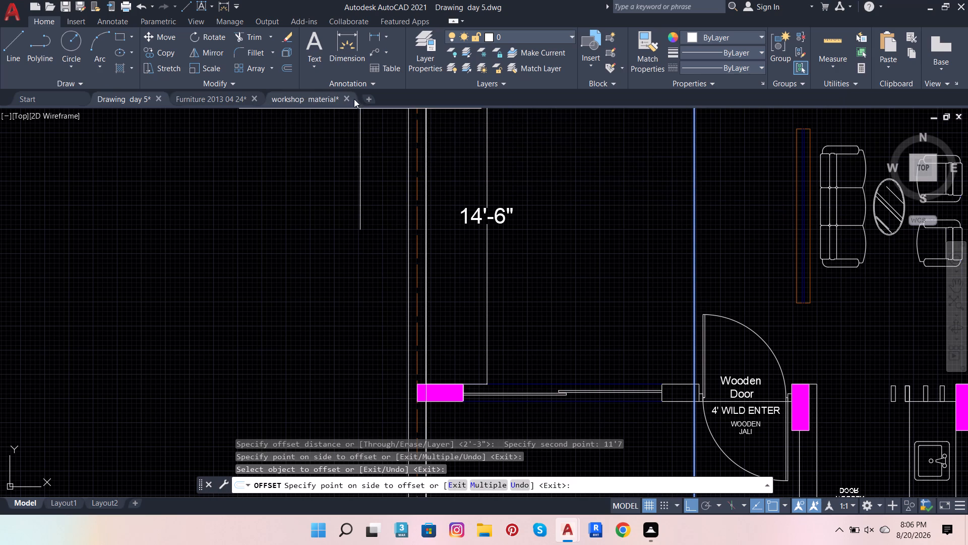
key("Escape")
left_click(289, 70)
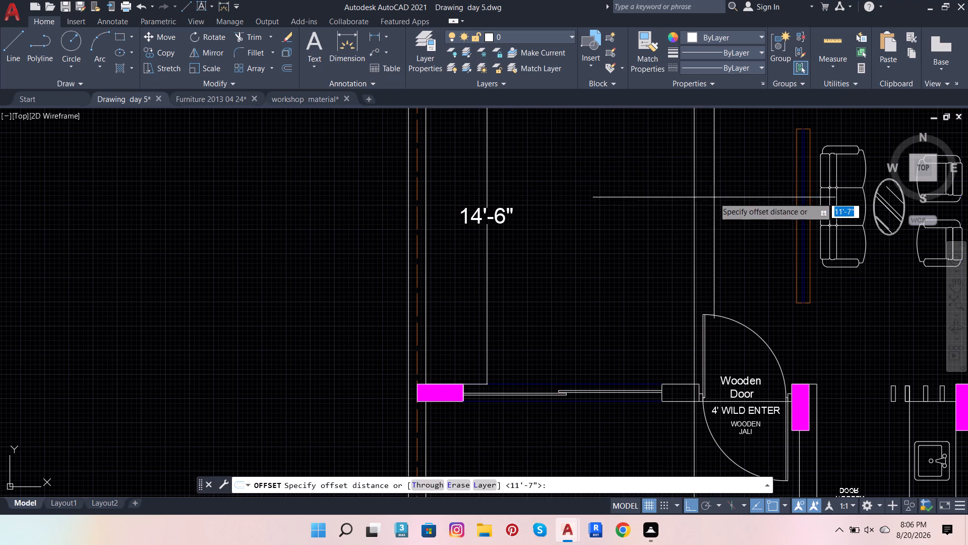
left_click_drag(694, 210, 699, 210)
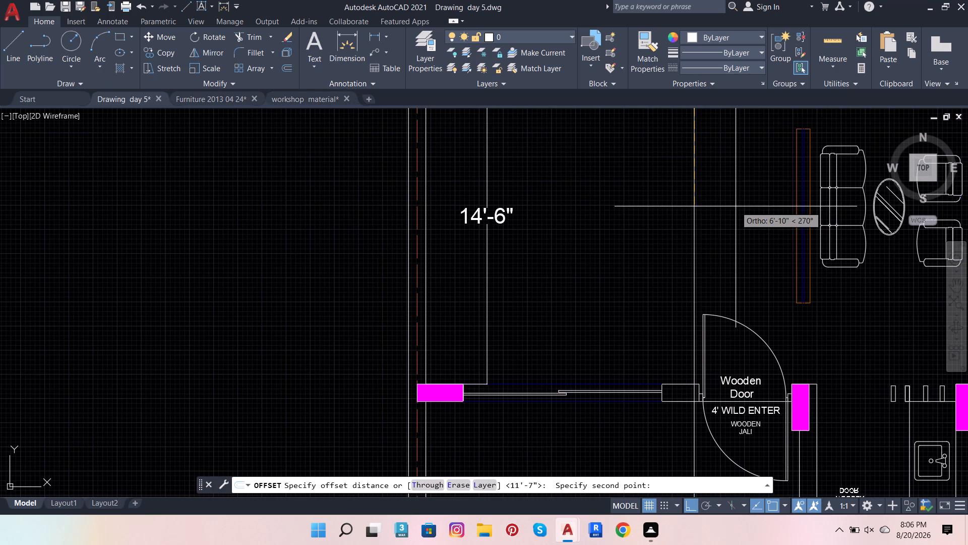
type("4.5")
key("Return")
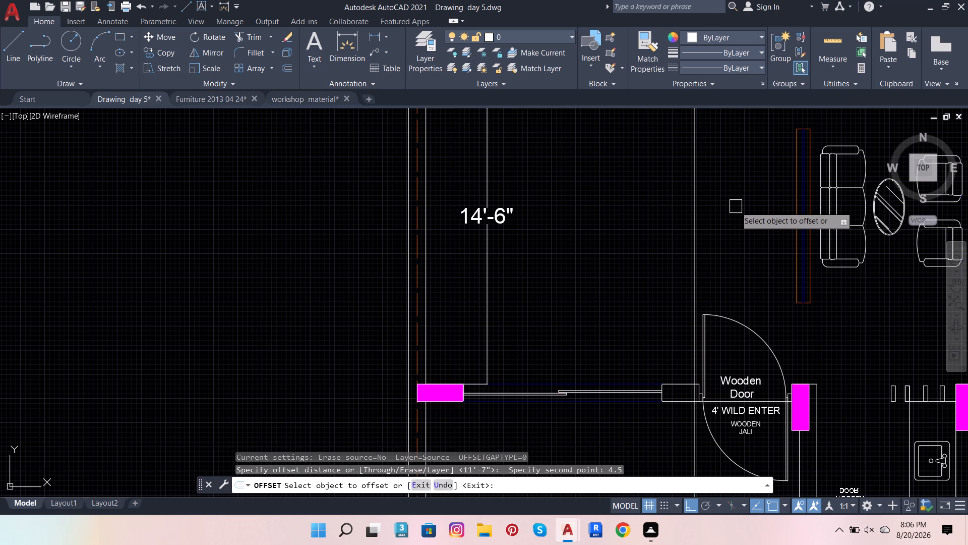
left_click(702, 206)
left_click(754, 209)
left_click_drag(697, 220, 705, 222)
left_click(724, 222)
key("Escape")
key("Escape")
key("Escape")
key("Escape")
key("Escape")
key("Escape")
key("Escape")
key("Escape")
Trim both partition lines beyond the window wall and remove the piece crossing the wall block beside the entrance door.
scroll(710, 347, "up", 4)
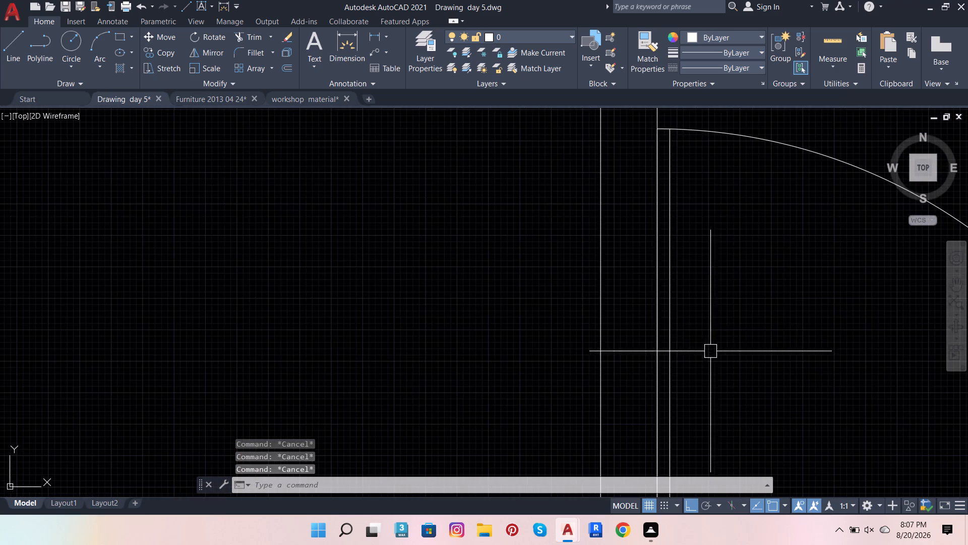
scroll(732, 315, "down", 4)
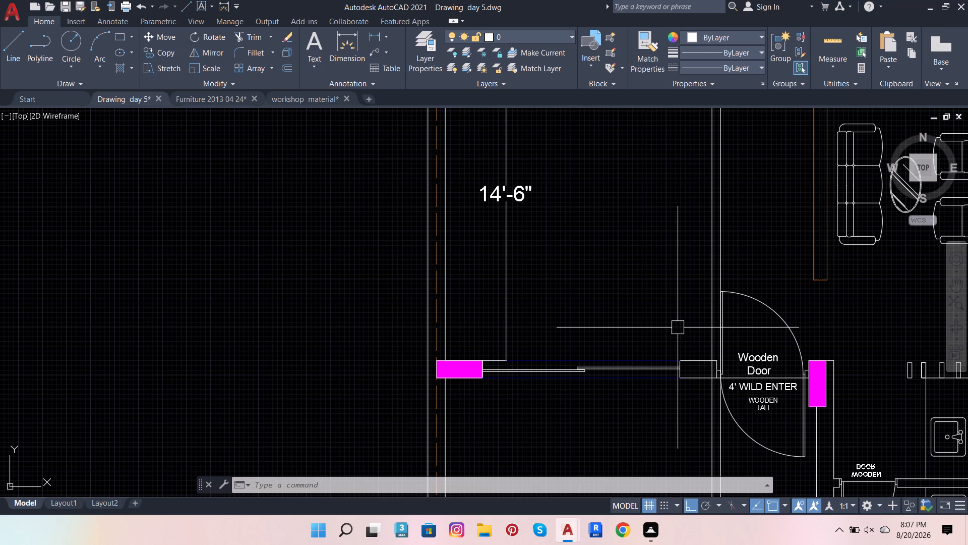
left_click(244, 42)
scroll(485, 245, "down", 2)
scroll(559, 394, "up", 1)
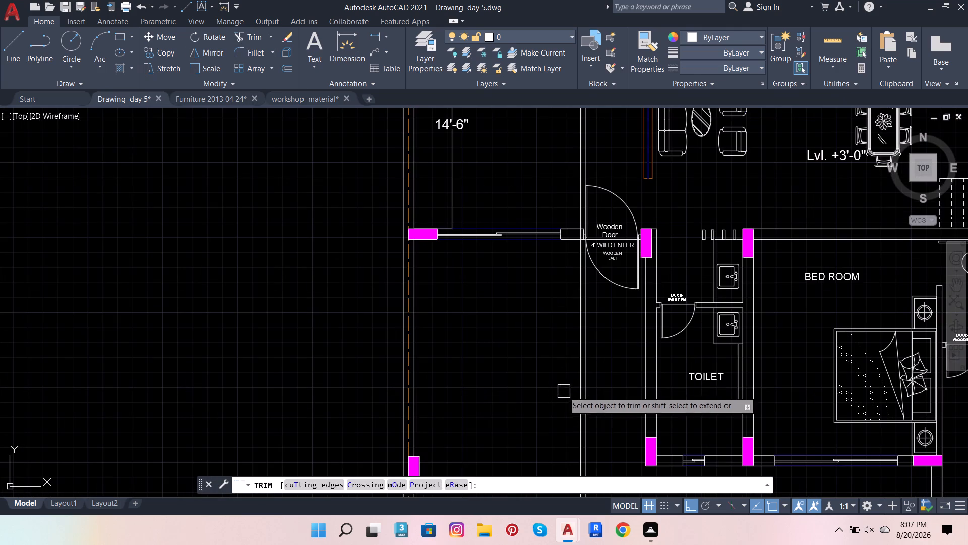
left_click(574, 381)
left_click(579, 375)
scroll(590, 332, "down", 3)
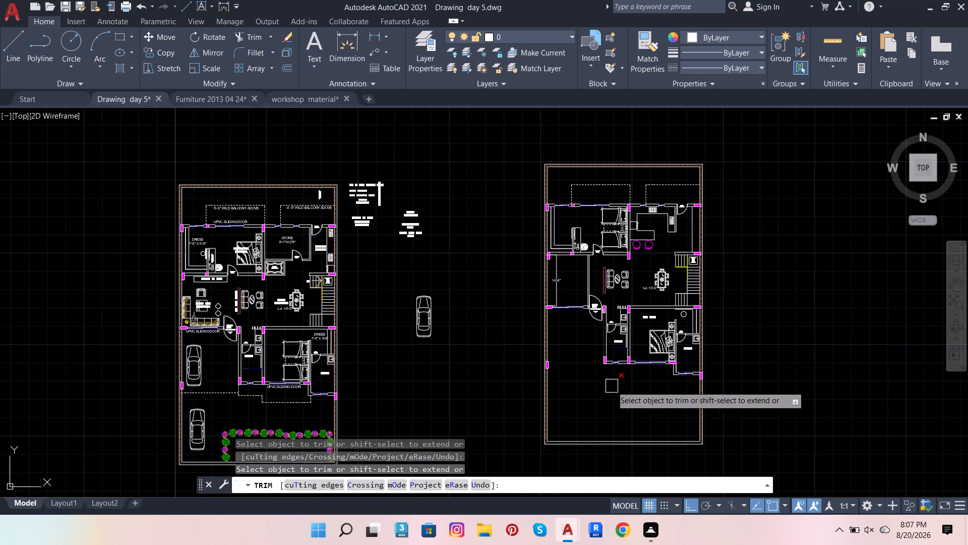
scroll(600, 284, "up", 4)
scroll(480, 411, "up", 4)
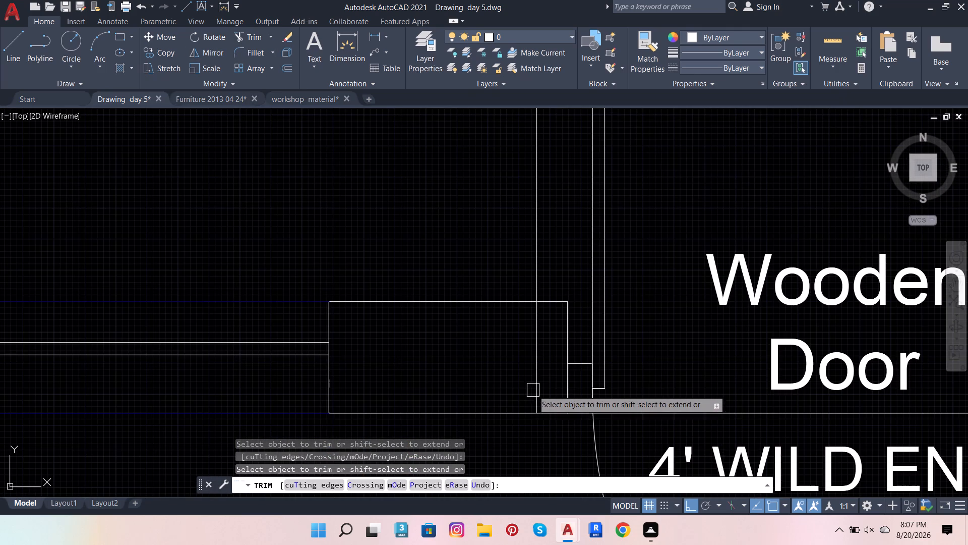
left_click(540, 376)
scroll(585, 403, "down", 2)
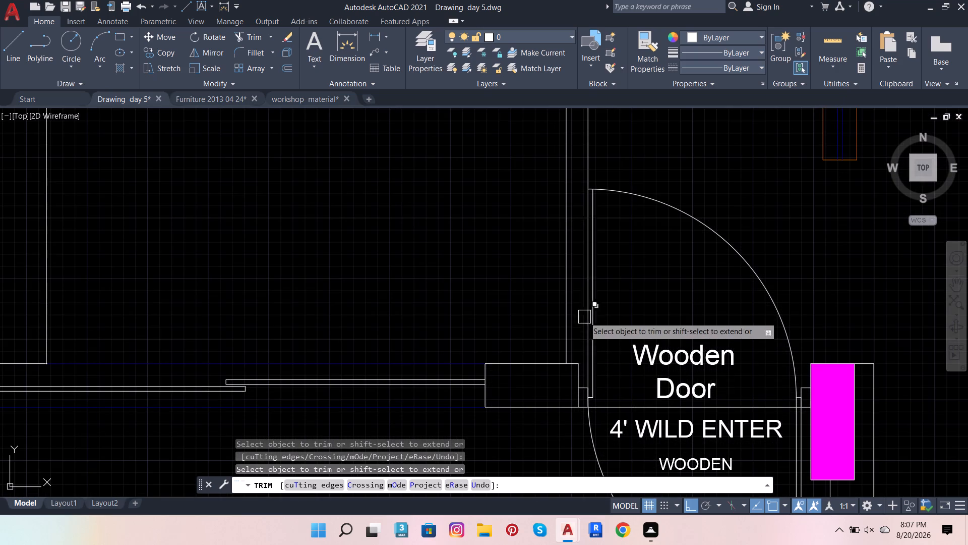
Erase the depth dimension from the newly partitioned room.
scroll(646, 379, "down", 3)
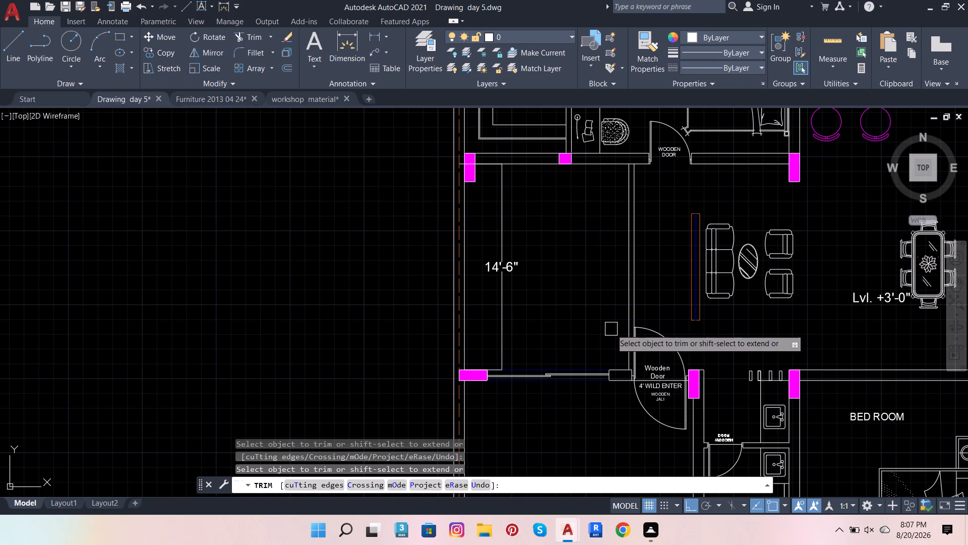
left_click(501, 239)
scroll(559, 269, "down", 2)
scroll(584, 283, "up", 2)
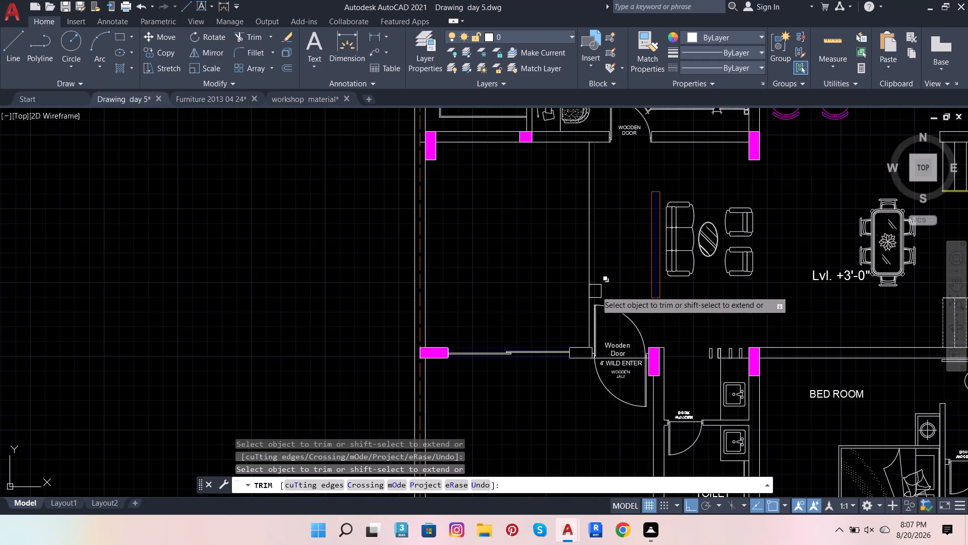
scroll(584, 318, "down", 1)
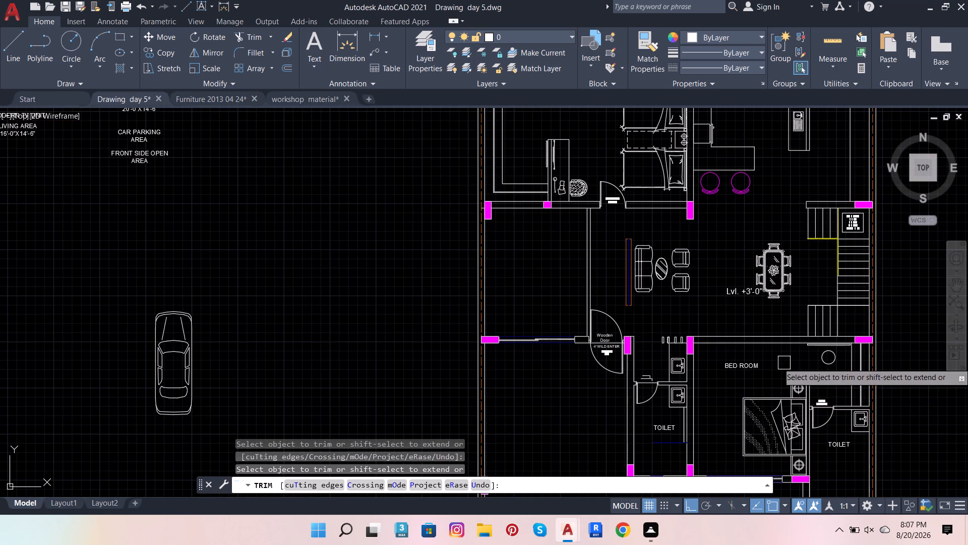
key("Escape")
Copy the front bedroom's bed with its side tables into the new room, against the partition at the window-wall corner.
left_click(779, 417)
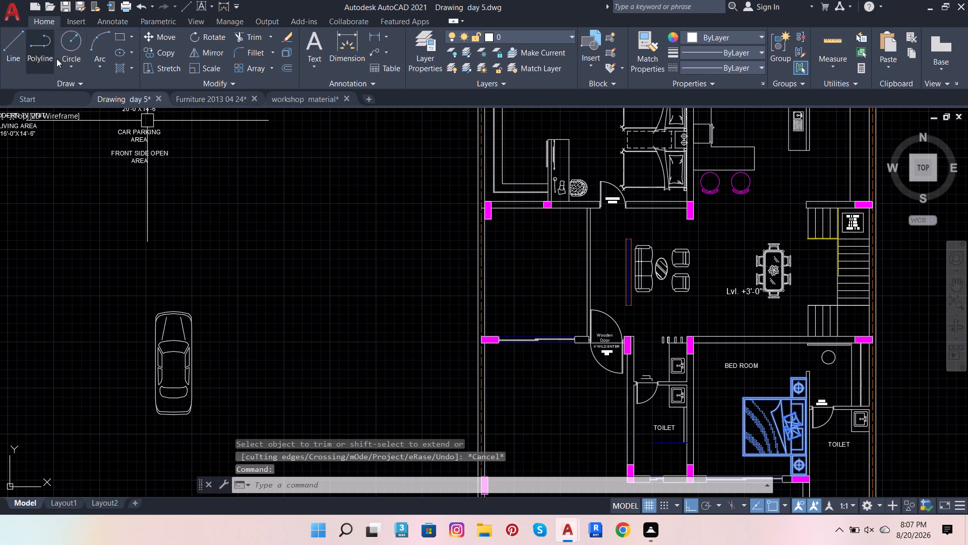
left_click(163, 57)
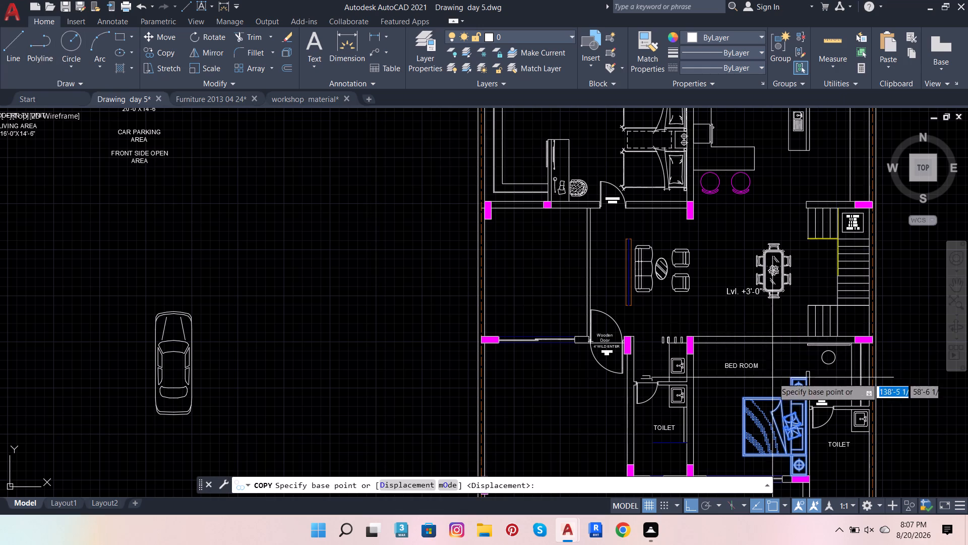
scroll(717, 259, "down", 2)
scroll(753, 341, "up", 5)
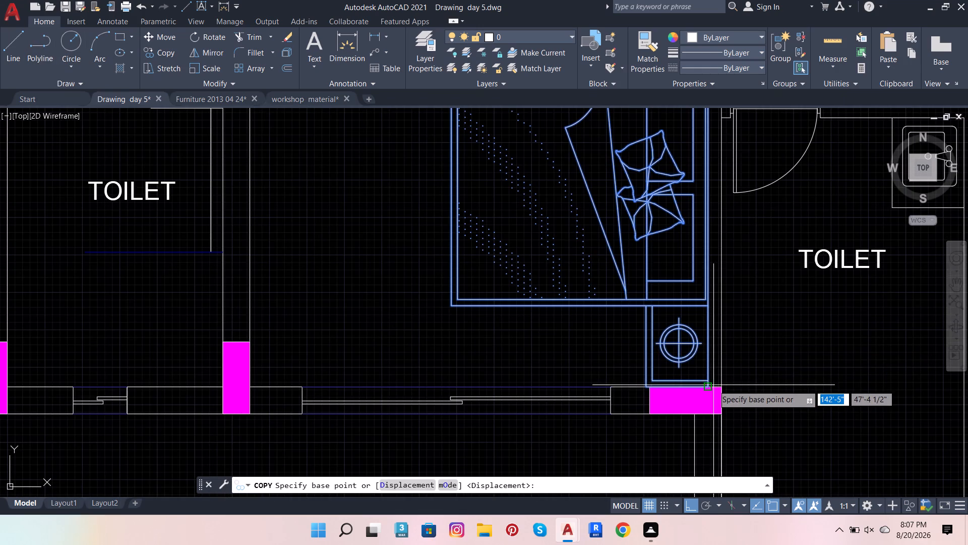
left_click(713, 385)
scroll(779, 347, "down", 3)
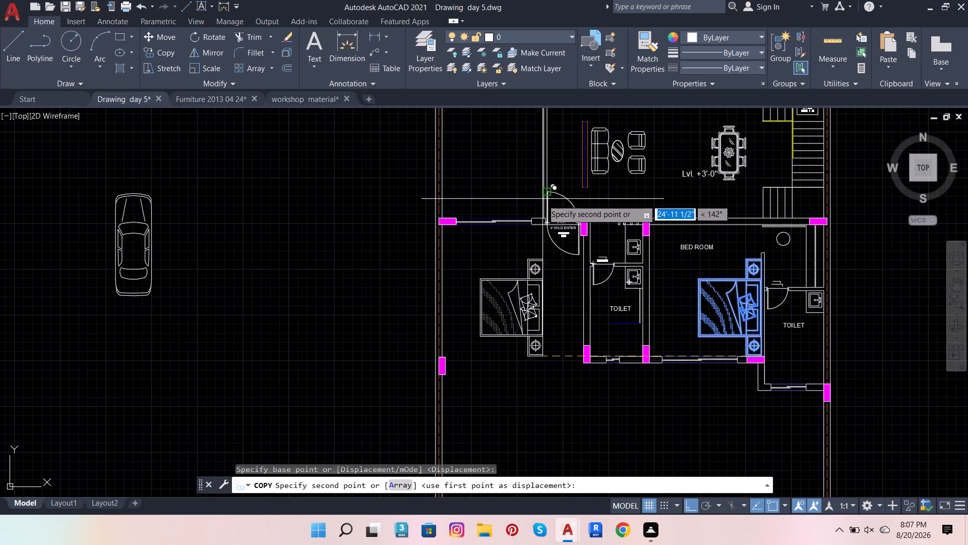
scroll(542, 202, "up", 2)
left_click(545, 235)
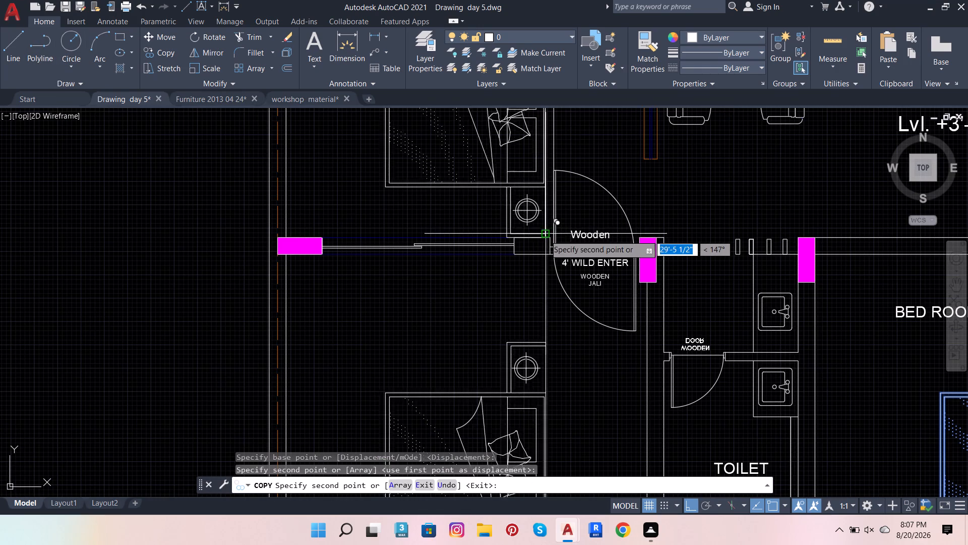
scroll(566, 277, "down", 2)
key("Escape")
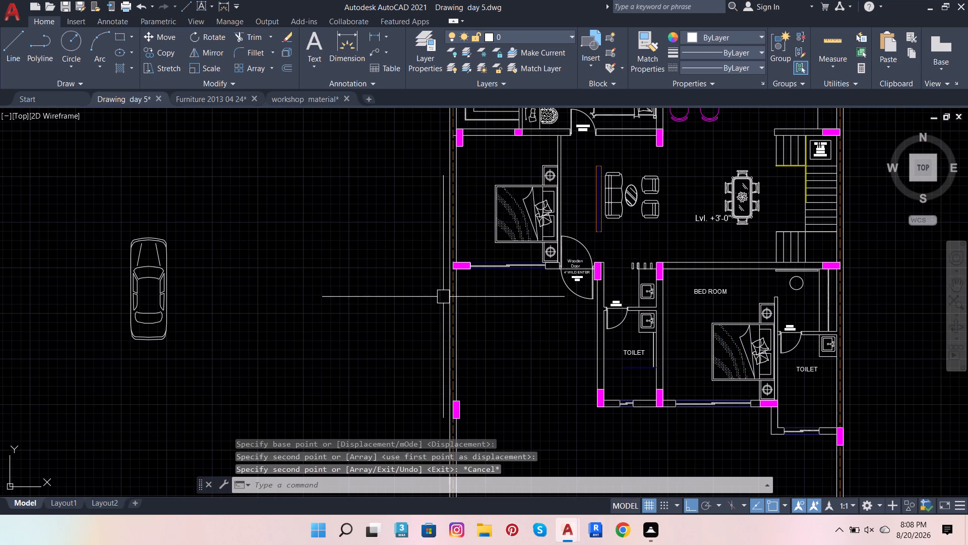
Copy the rear bedroom's study desk with its TV, lamp, books and chair to the new room's window-wall corner column.
scroll(445, 297, "down", 3)
scroll(458, 232, "up", 2)
scroll(479, 267, "up", 2)
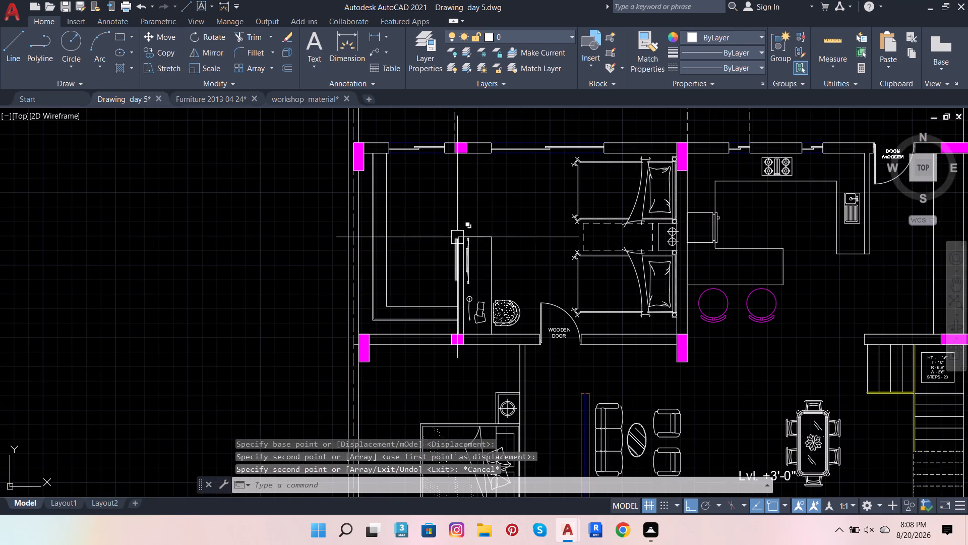
scroll(459, 238, "up", 2)
left_click(461, 220)
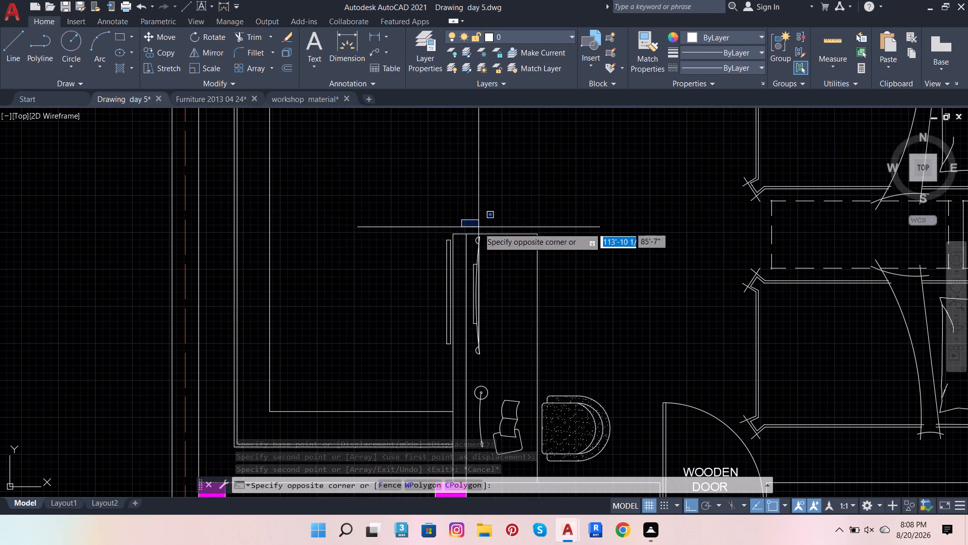
scroll(521, 281, "down", 1)
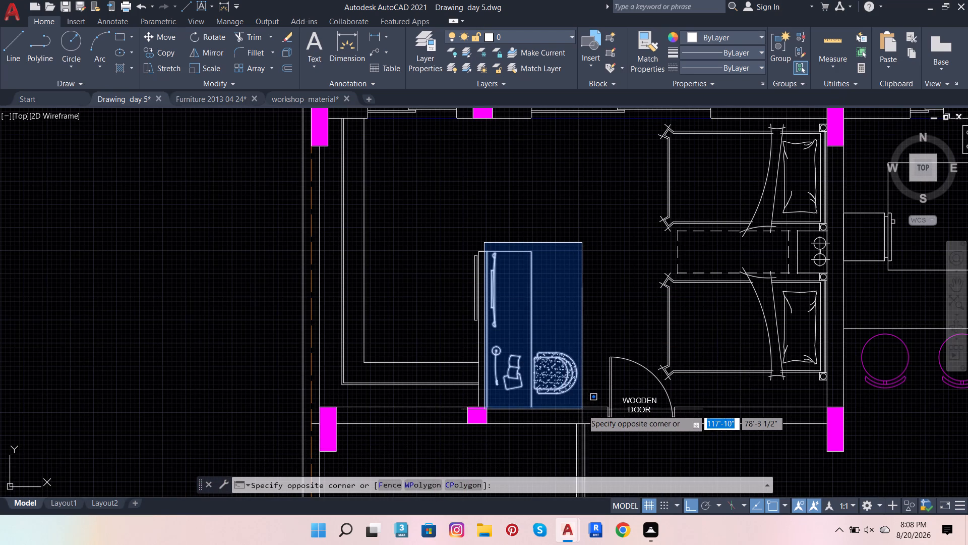
left_click(589, 413)
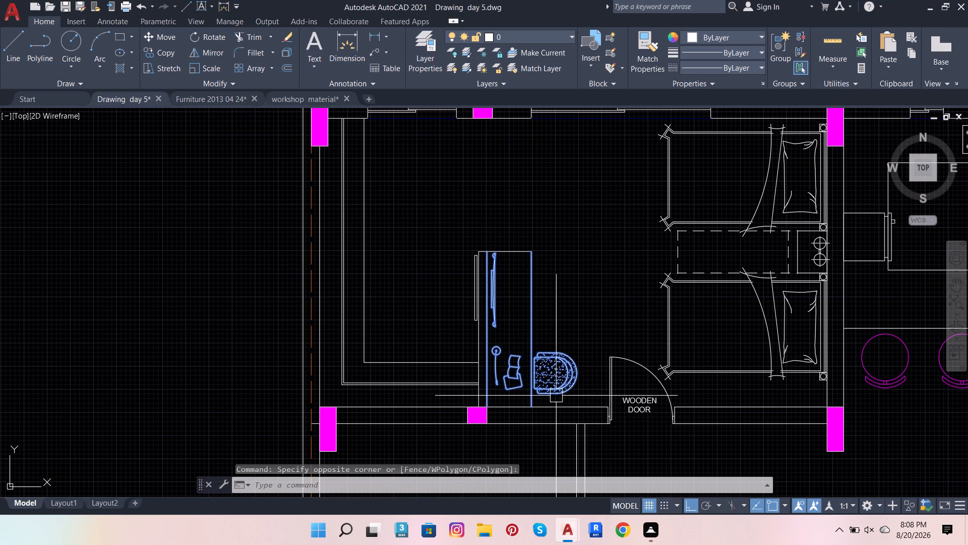
scroll(556, 396, "up", 1)
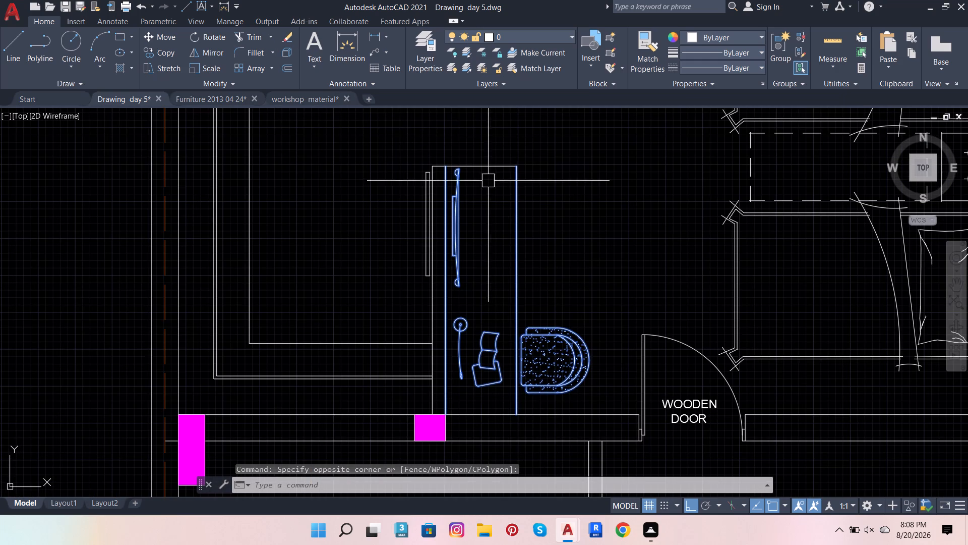
left_click(489, 168)
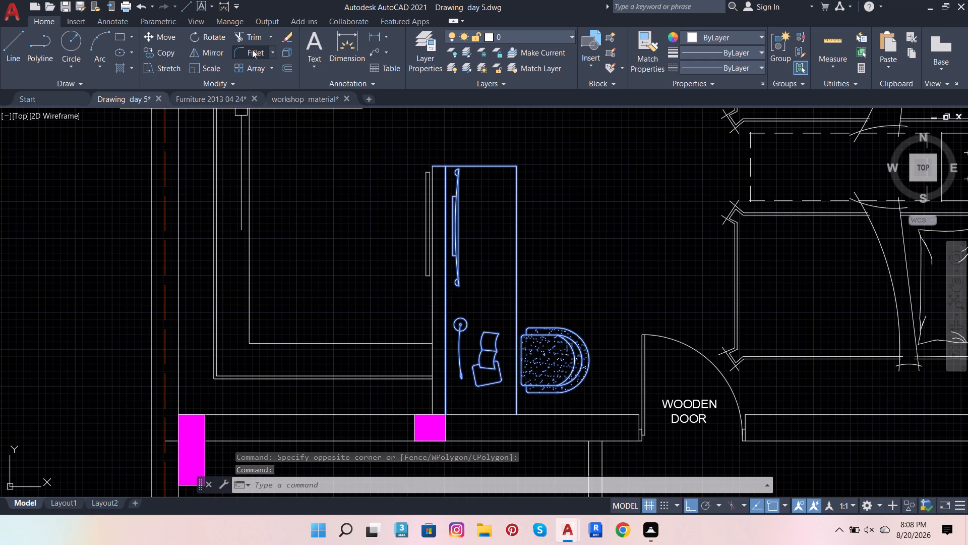
left_click(168, 51)
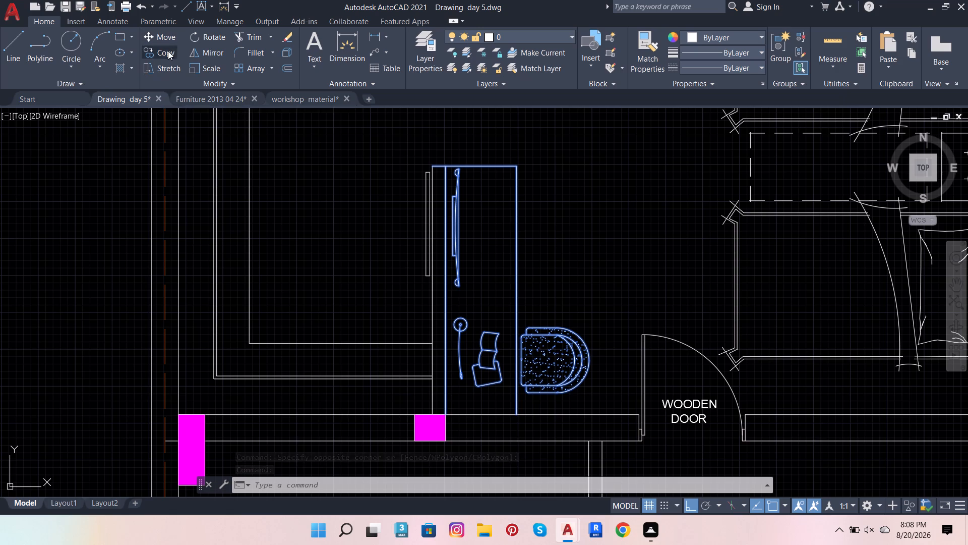
left_click(447, 413)
scroll(524, 358, "down", 4)
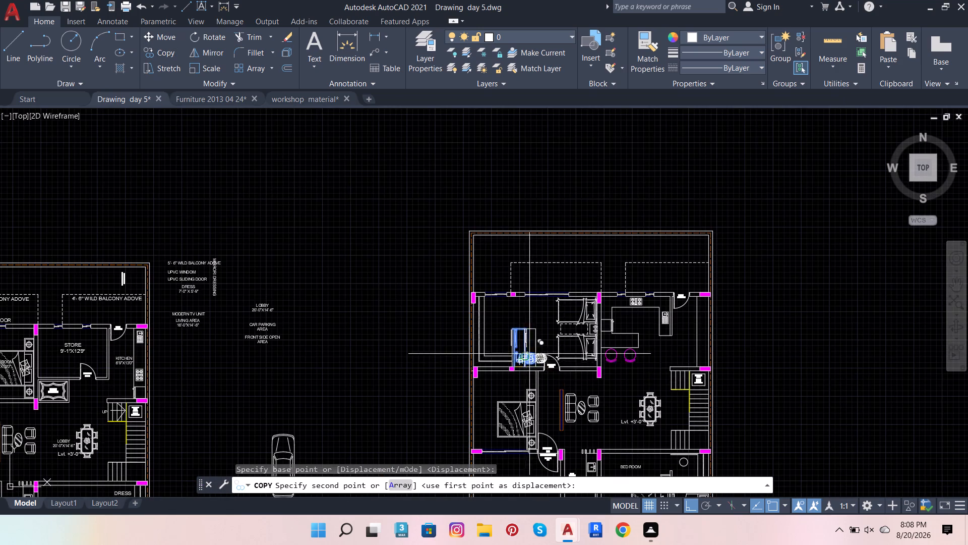
scroll(539, 338, "down", 1)
scroll(505, 399, "up", 4)
left_click(476, 426)
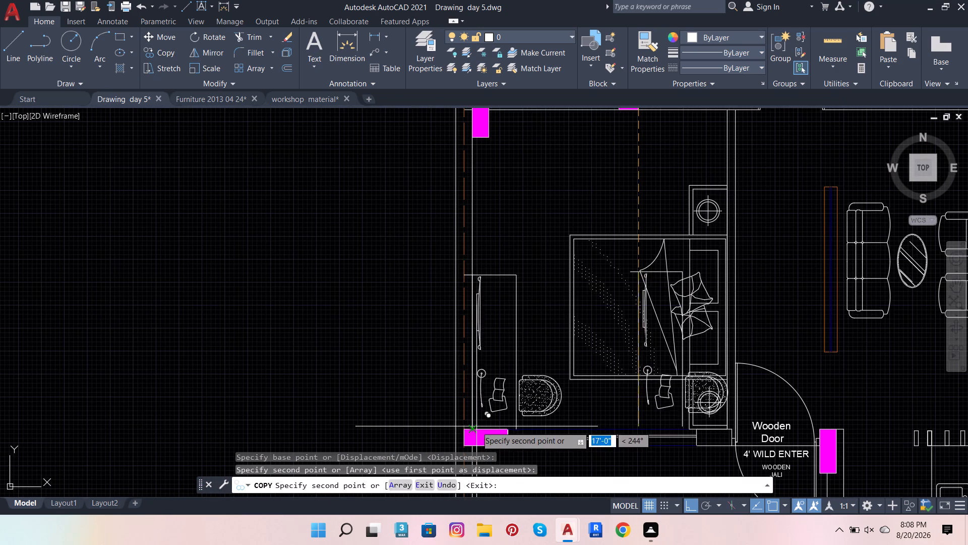
key("Escape")
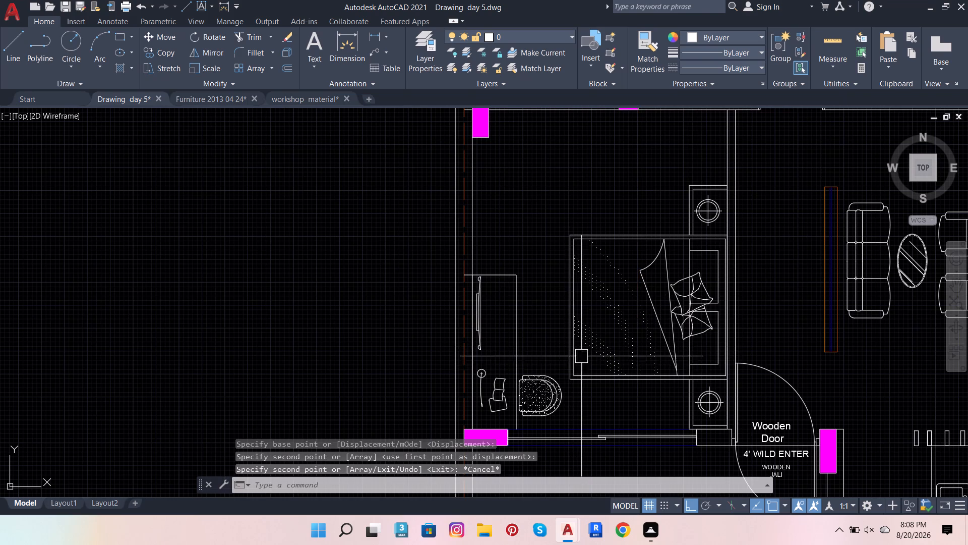
Trim the copied desk's end line where it runs into the side wall.
scroll(537, 397, "up", 1)
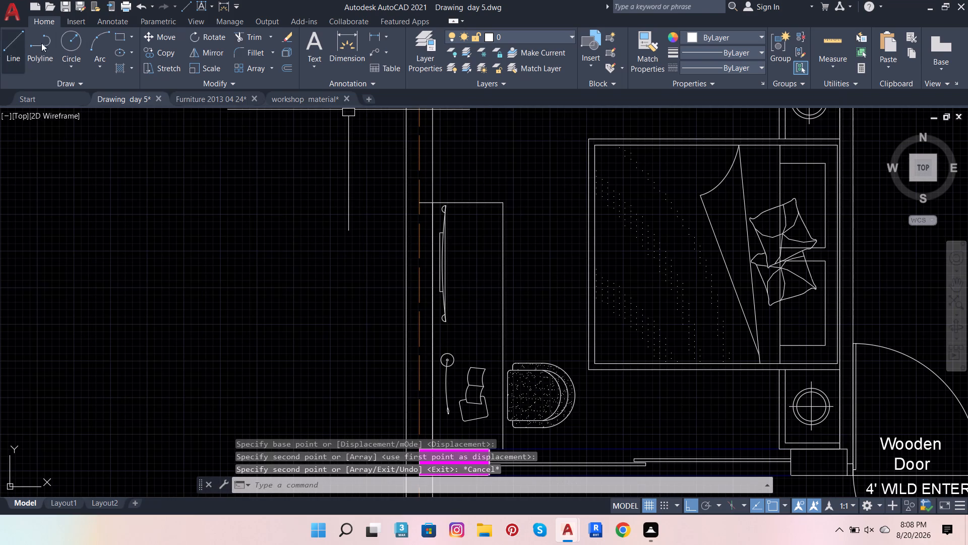
left_click(241, 36)
scroll(423, 195, "up", 2)
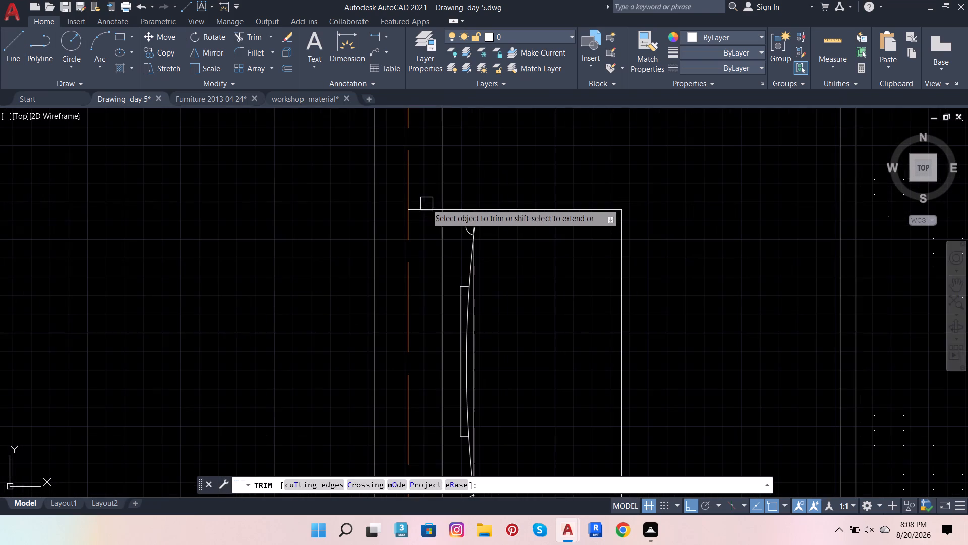
left_click(426, 208)
scroll(471, 201, "down", 3)
key("Escape")
Lengthen the desk by moving its end line about 2'-9" towards the rear wall and extending its front edge to meet it.
scroll(538, 282, "down", 1)
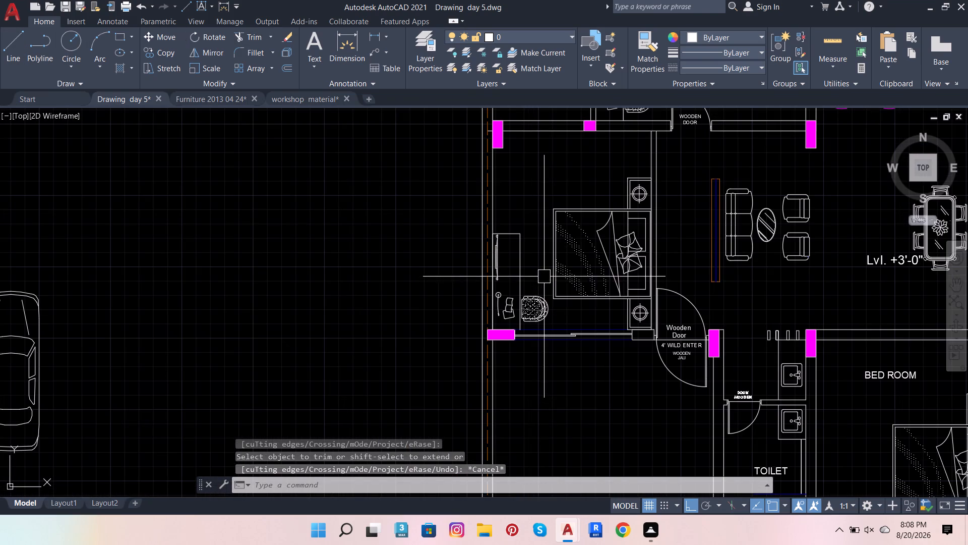
scroll(544, 281, "down", 1)
scroll(526, 254, "up", 3)
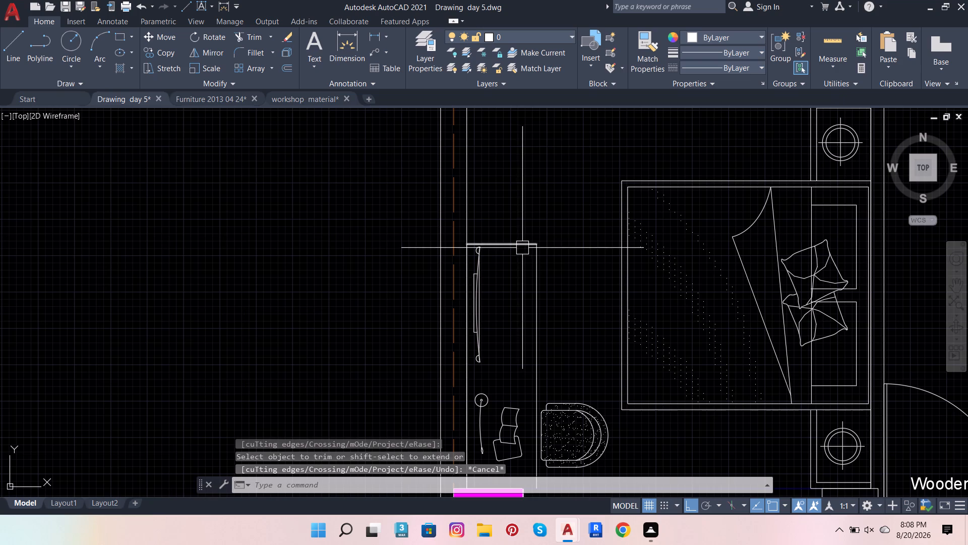
left_click(522, 247)
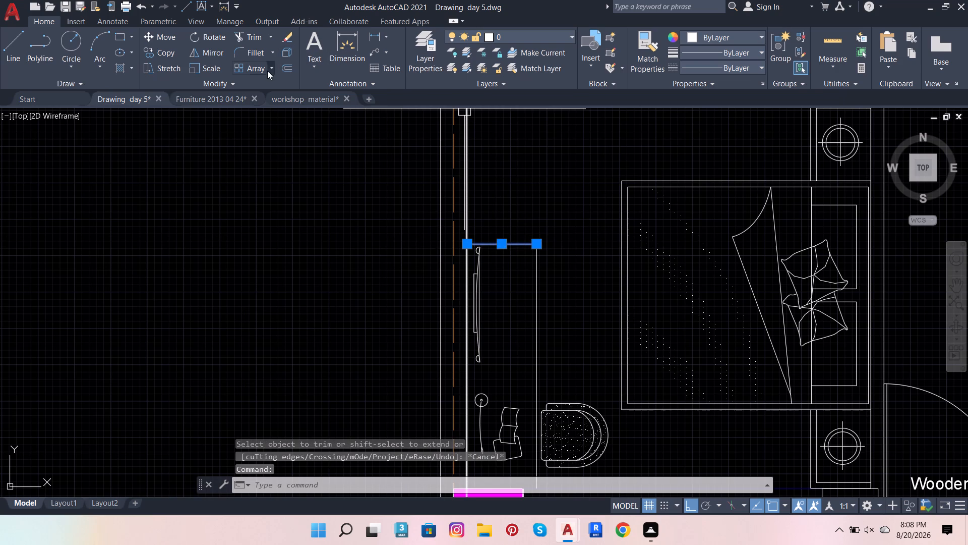
left_click(166, 37)
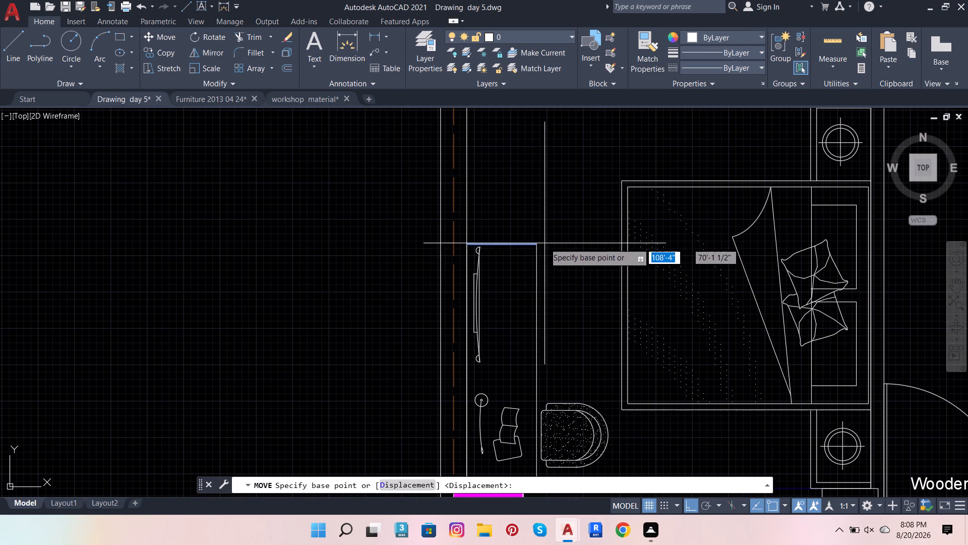
left_click(536, 243)
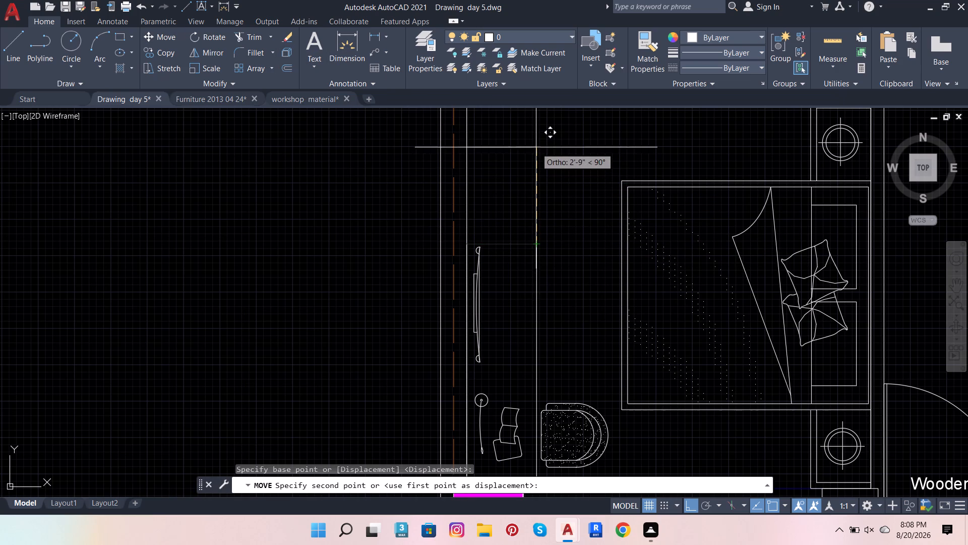
left_click(536, 147)
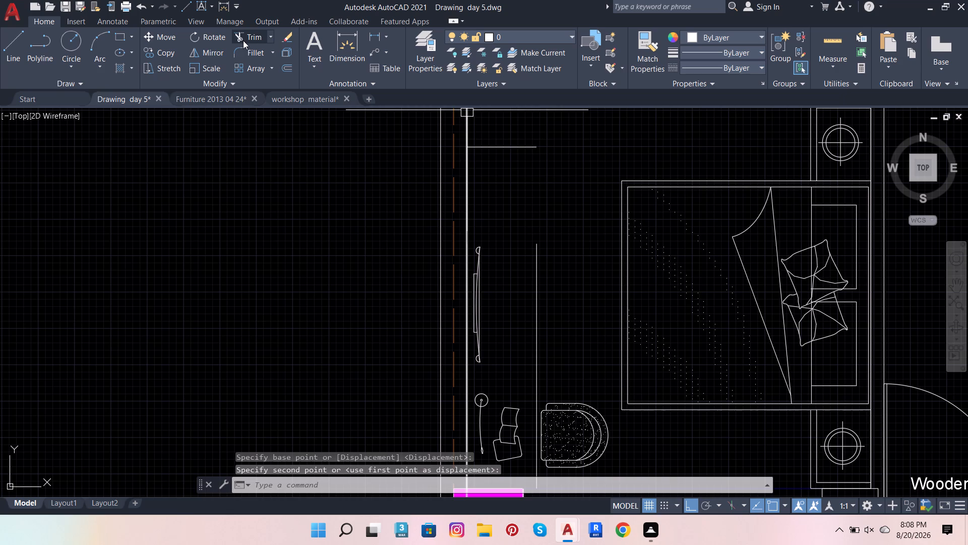
left_click(243, 40)
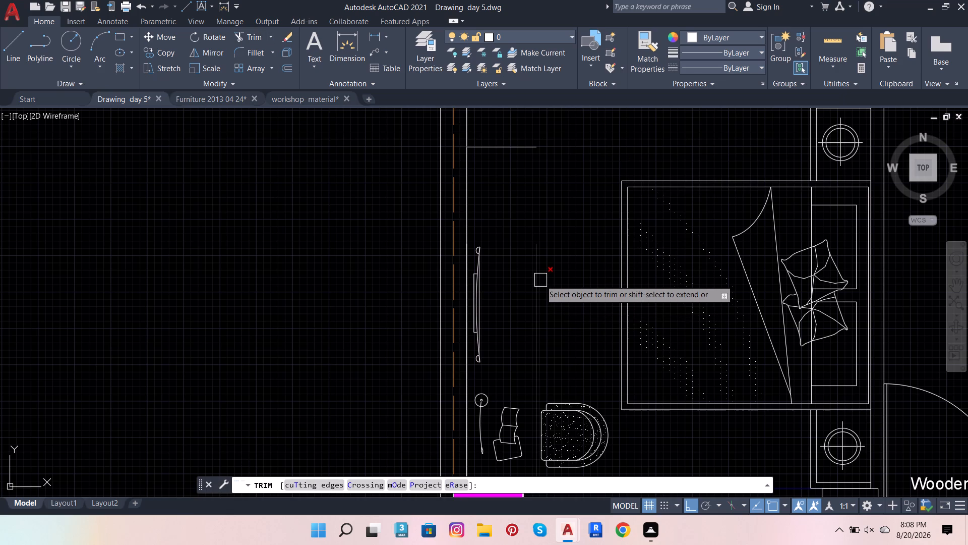
left_click(540, 280, "shift")
key("Escape")
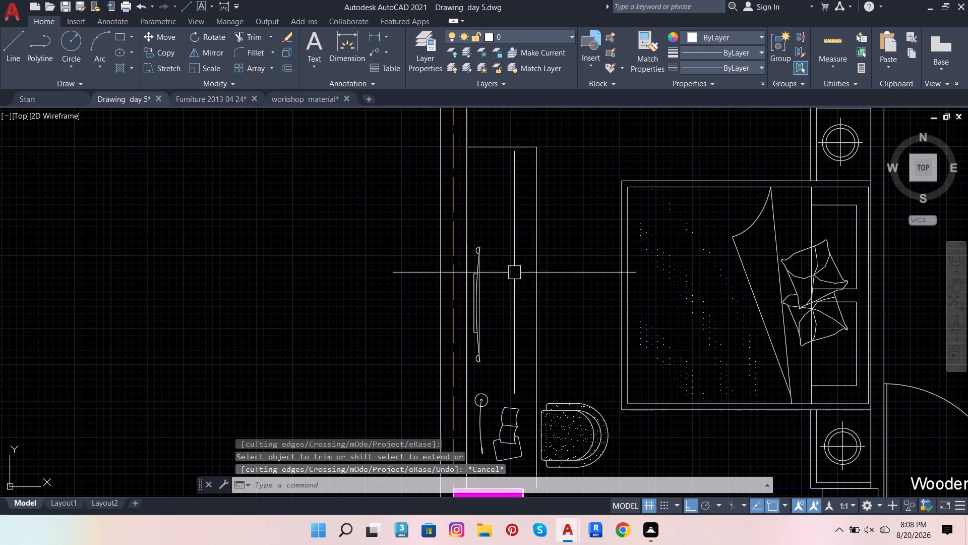
Move the TV along the side wall, away from the lamp and towards the middle of the lengthened desk.
scroll(479, 265, "up", 2)
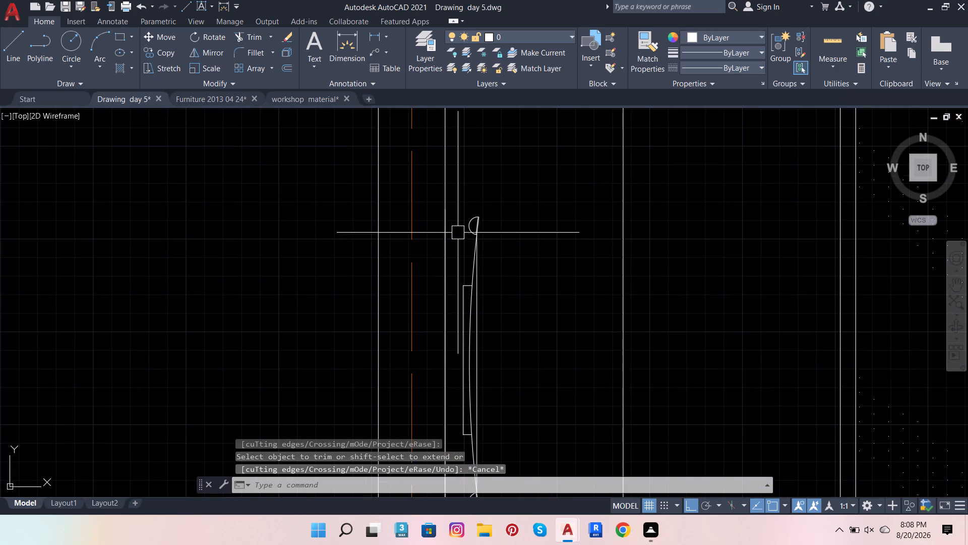
left_click(456, 204)
scroll(496, 314, "down", 1)
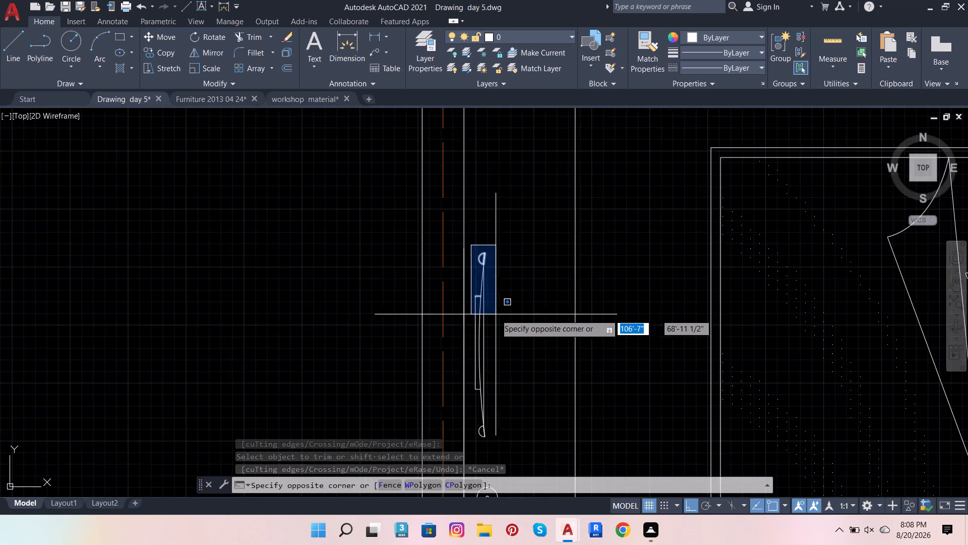
scroll(496, 314, "down", 2)
left_click(507, 368)
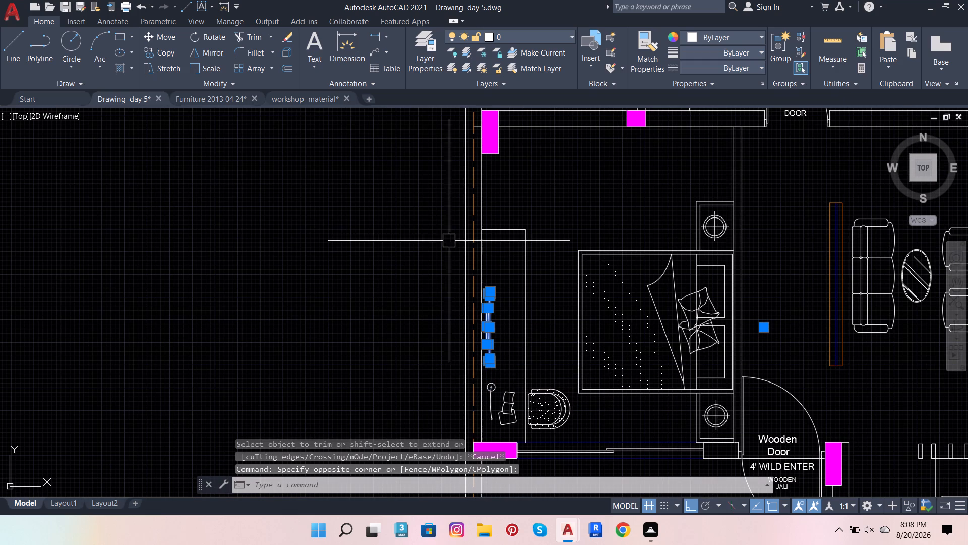
left_click(163, 40)
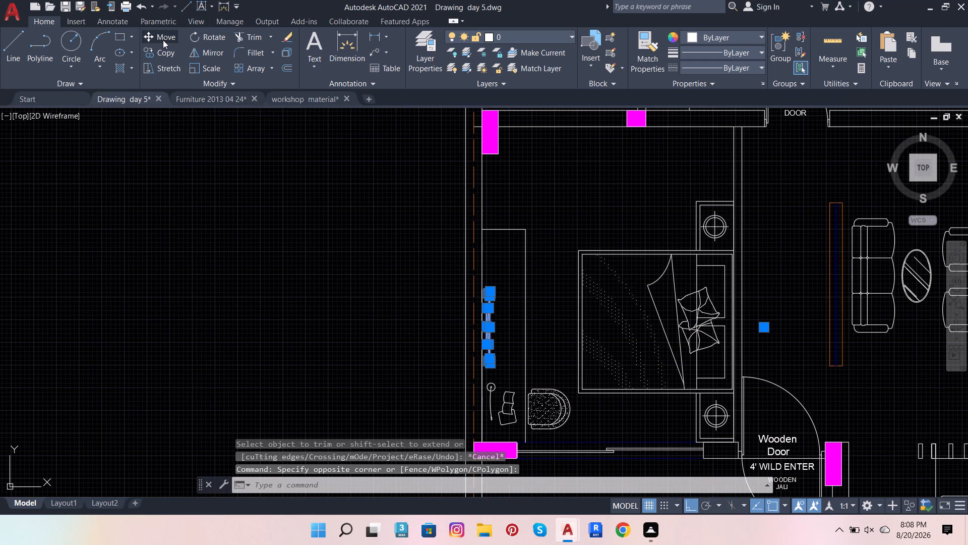
left_click(491, 368)
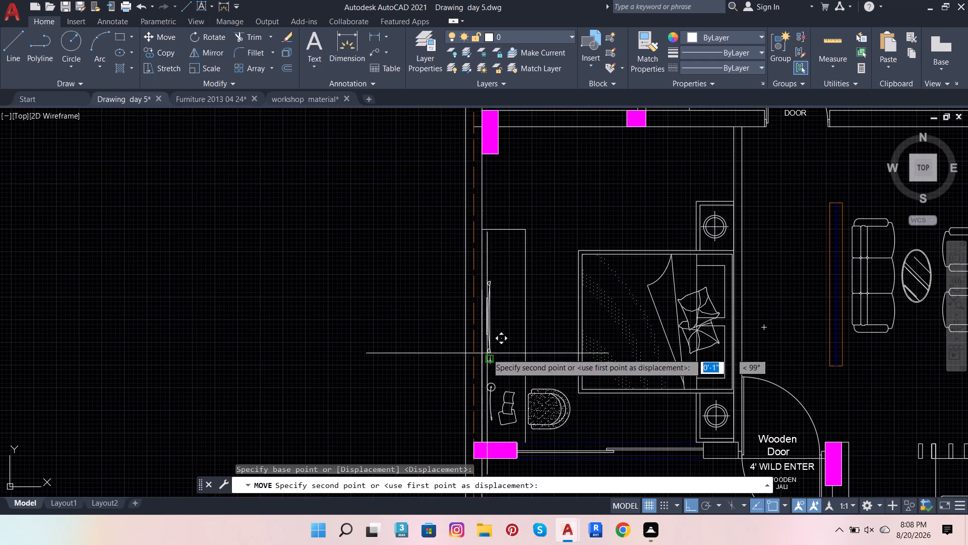
left_click(491, 331)
scroll(498, 329, "up", 2)
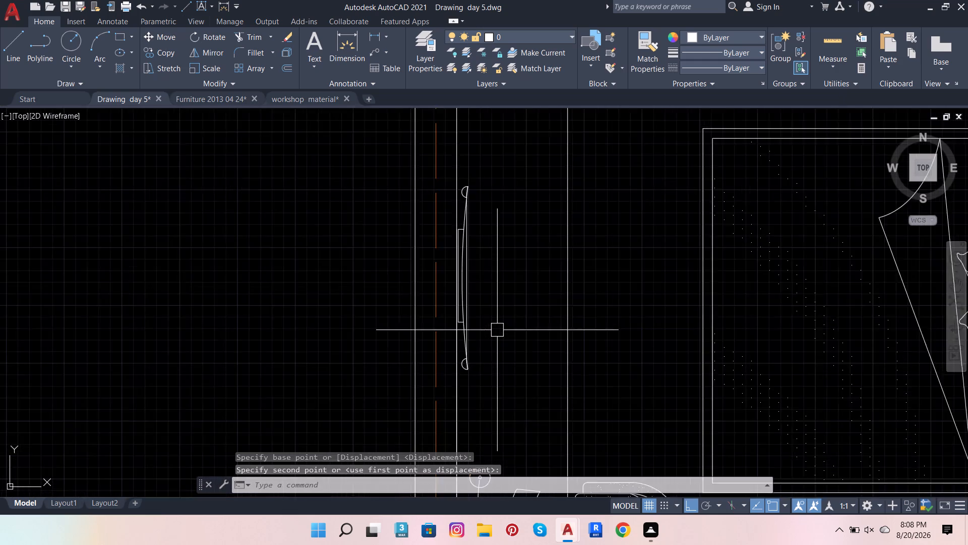
scroll(497, 331, "up", 1)
scroll(497, 333, "down", 3)
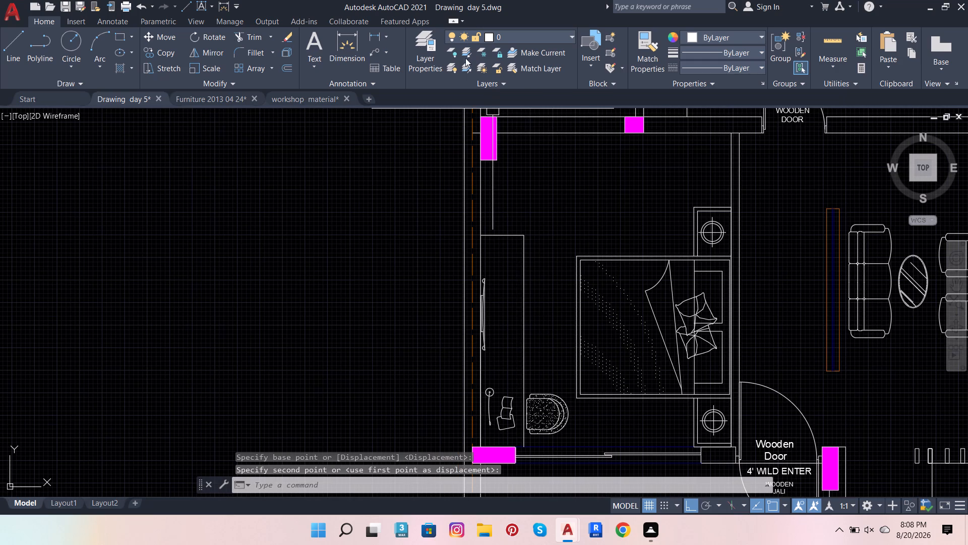
Draw a narrow rectangle about 2" by 3'-2" beside the side wall, between the column and the end of the desk.
left_click(116, 39)
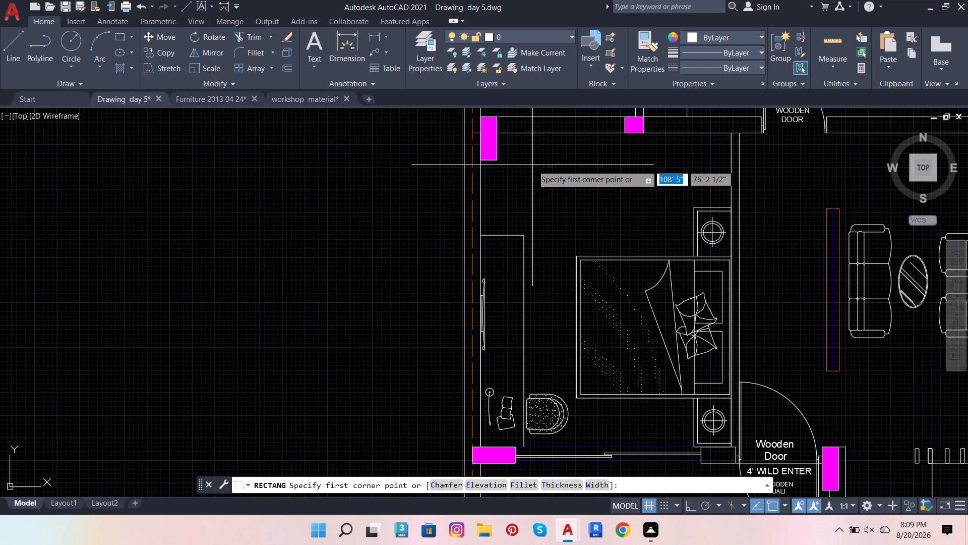
scroll(523, 181, "up", 1)
scroll(472, 162, "up", 2)
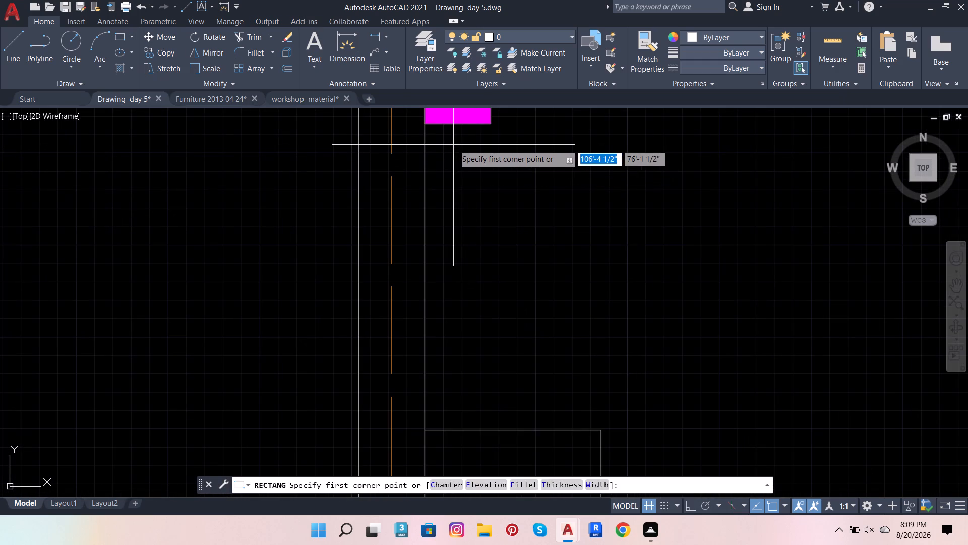
scroll(452, 145, "up", 1)
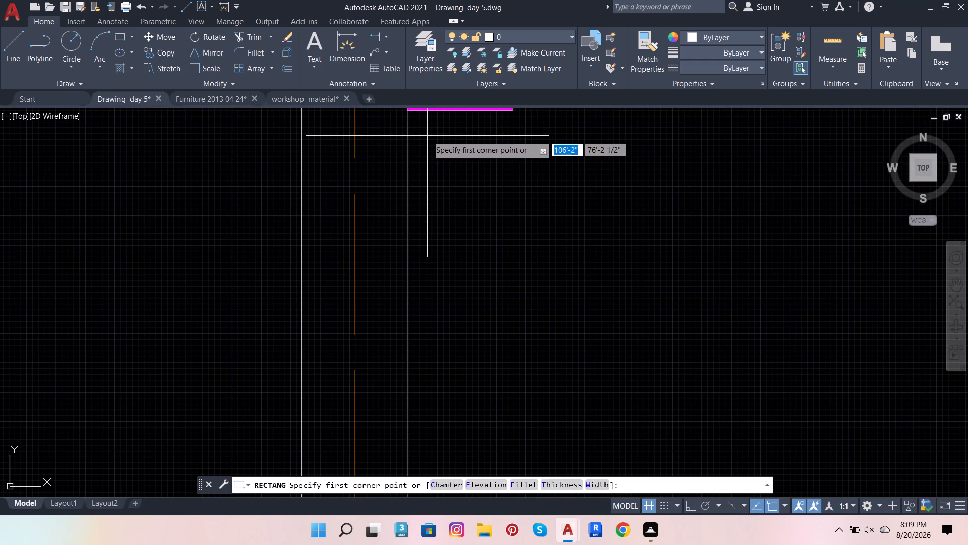
left_click(427, 136)
scroll(482, 232, "down", 2)
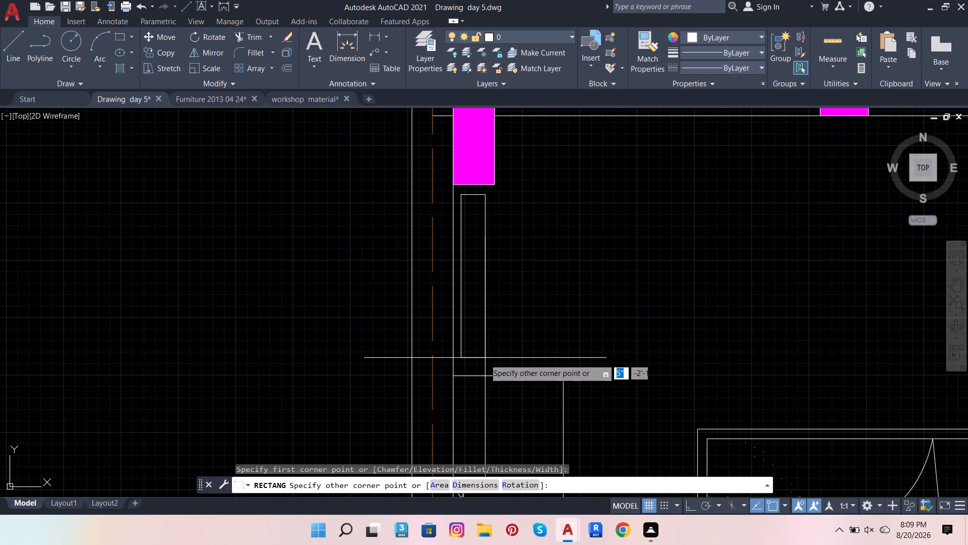
scroll(482, 363, "up", 1)
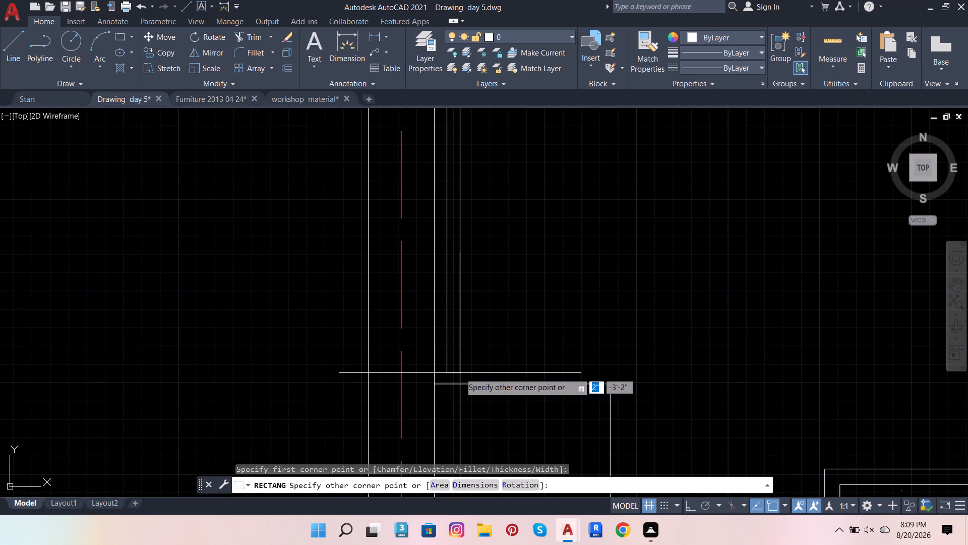
left_click(460, 373)
scroll(516, 357, "down", 2)
key("Escape")
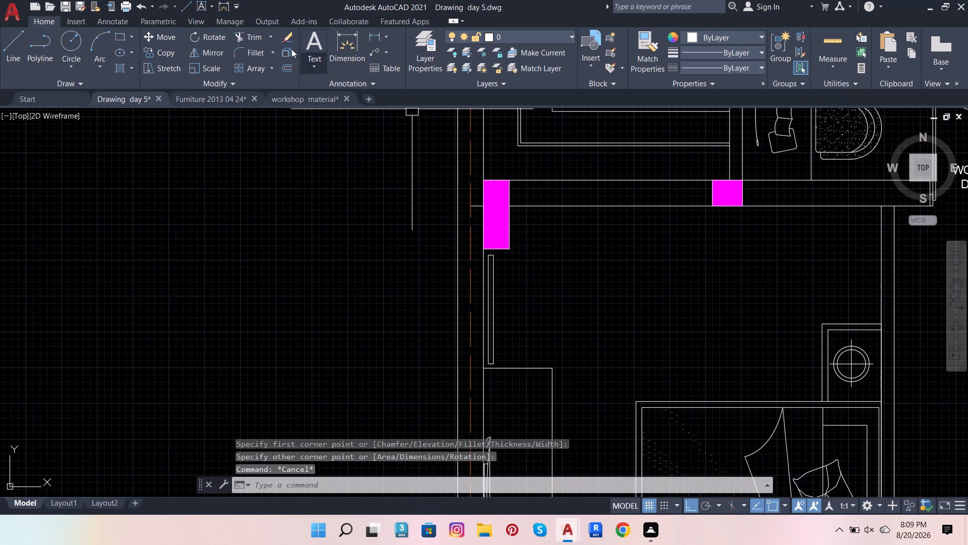
key("Escape")
Draw a circle of about 7 1/2" radius beside the narrow rectangle on the new bedroom's side wall.
left_click(75, 39)
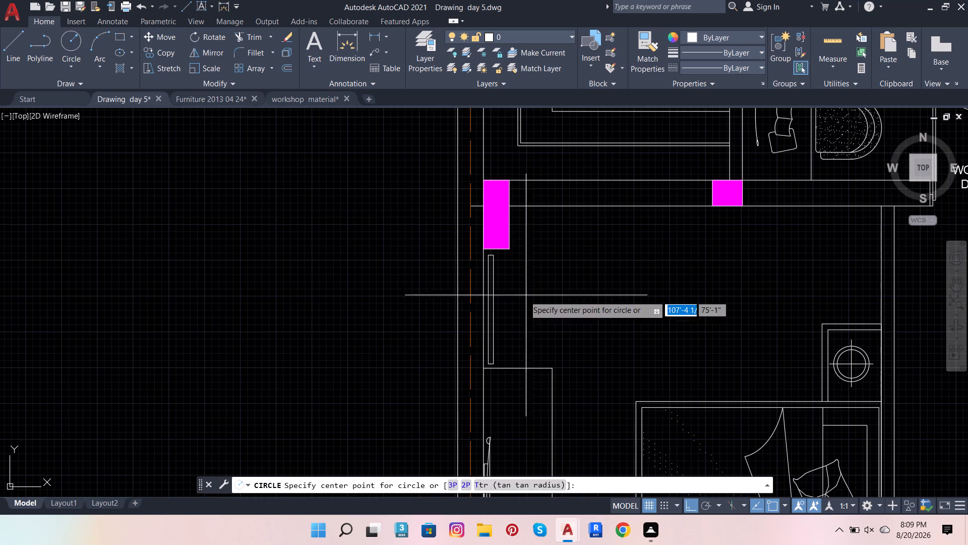
left_click(517, 310)
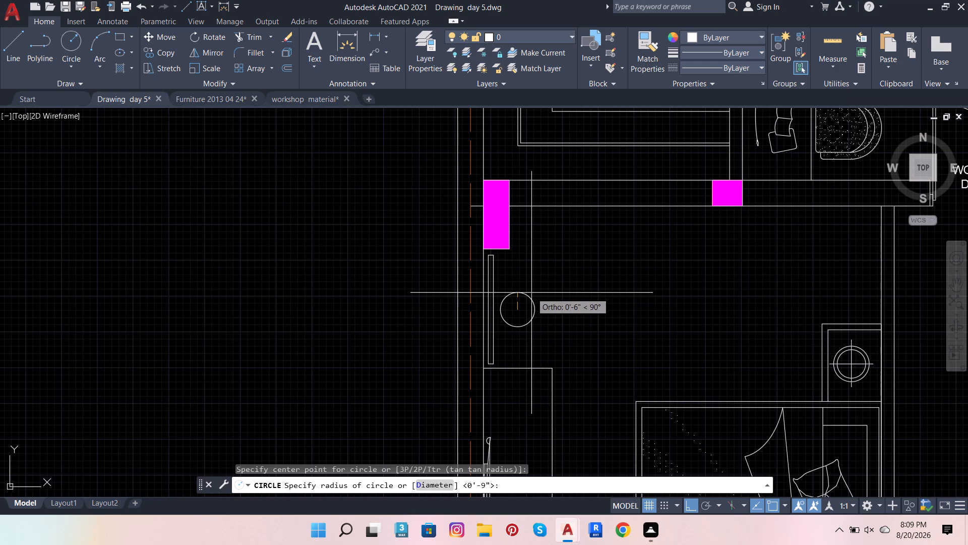
left_click(538, 293)
scroll(599, 293, "down", 3)
key("Escape")
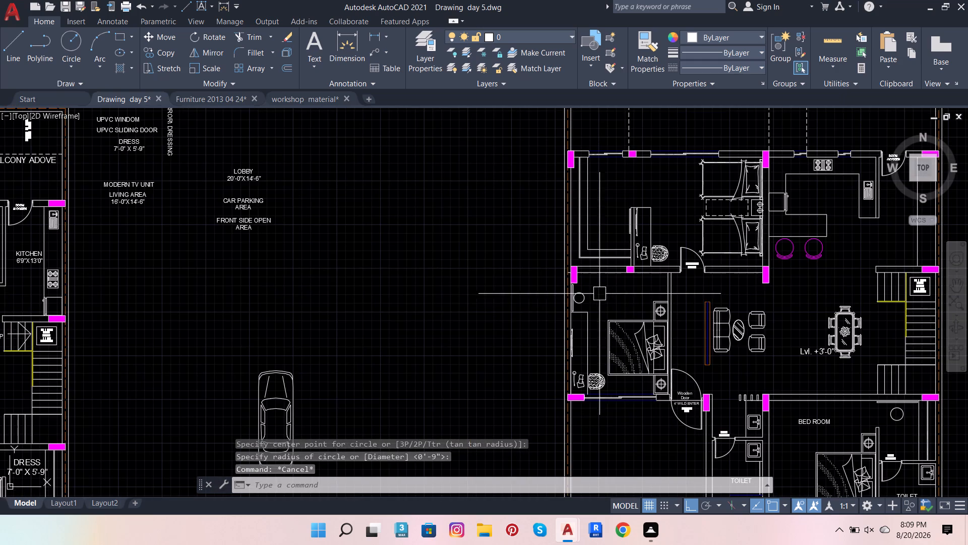
key("Escape")
scroll(537, 369, "down", 2)
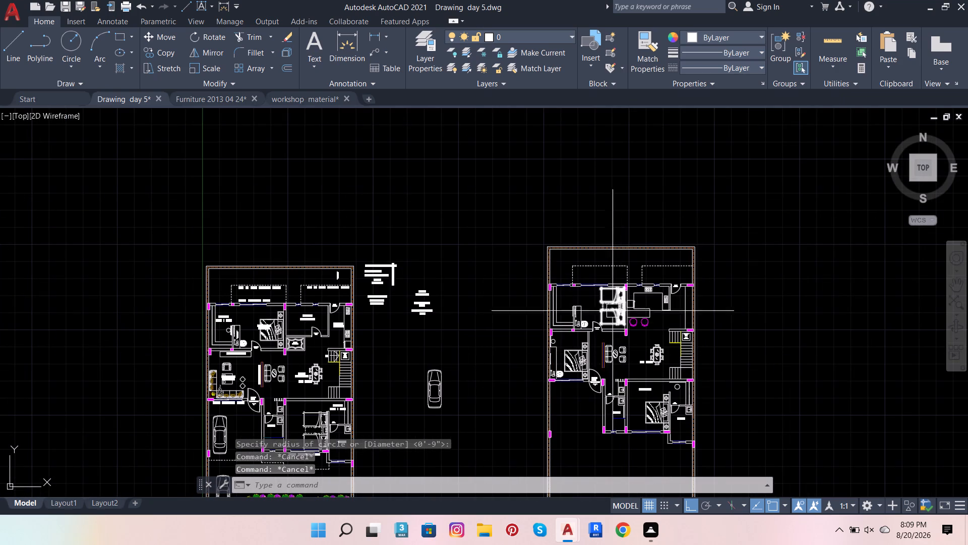
Draw a stool circle of about 8" radius in the dressing area, beside the partition behind the study desk.
scroll(605, 308, "up", 3)
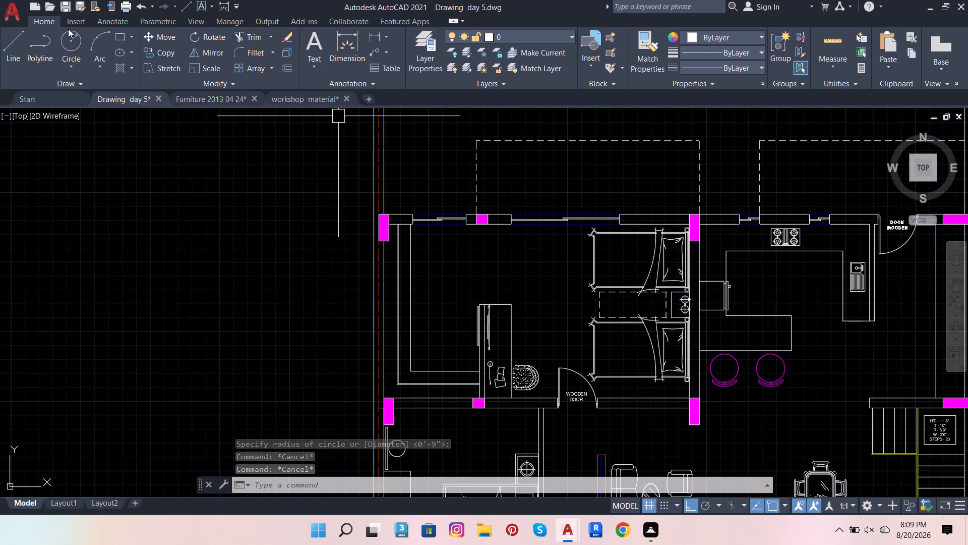
left_click(68, 29)
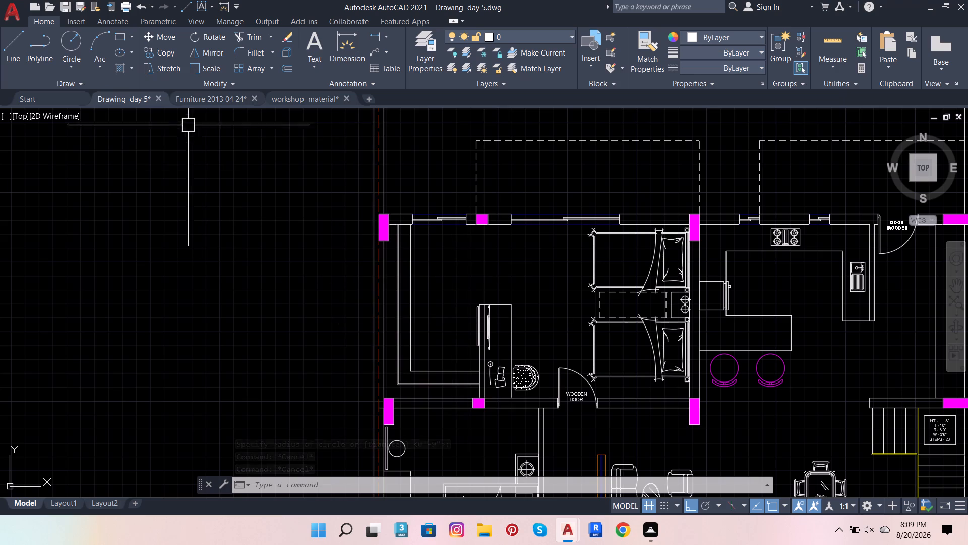
left_click(71, 35)
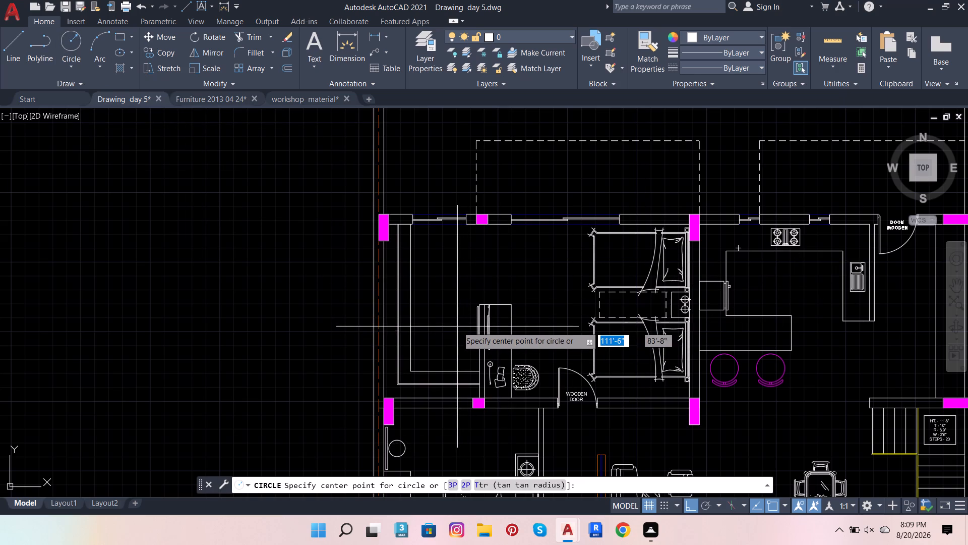
left_click(457, 326)
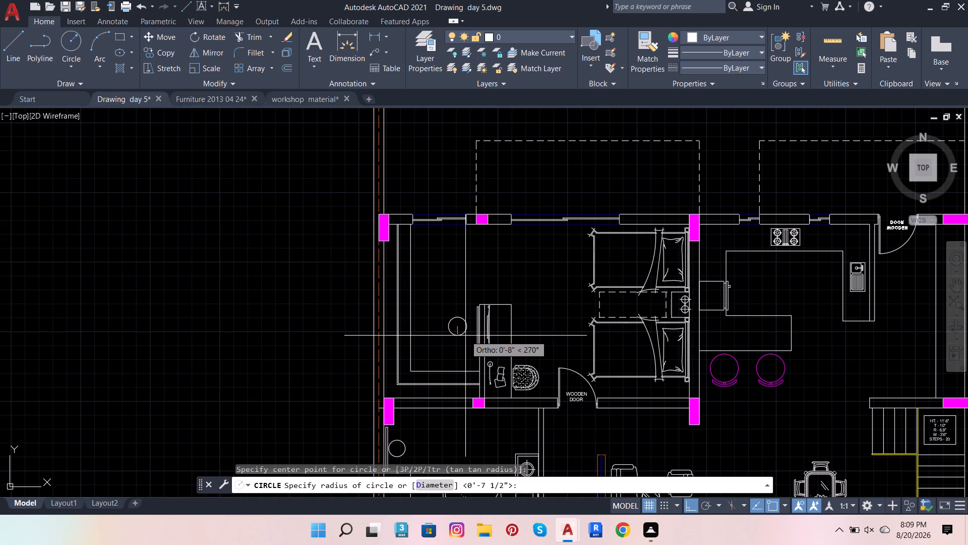
left_click(464, 337)
scroll(492, 304, "down", 3)
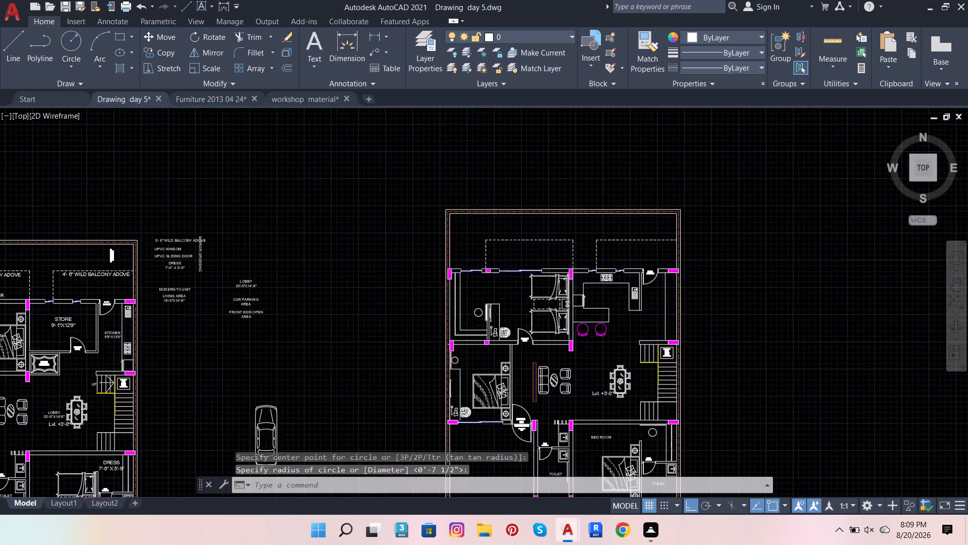
scroll(548, 346, "up", 1)
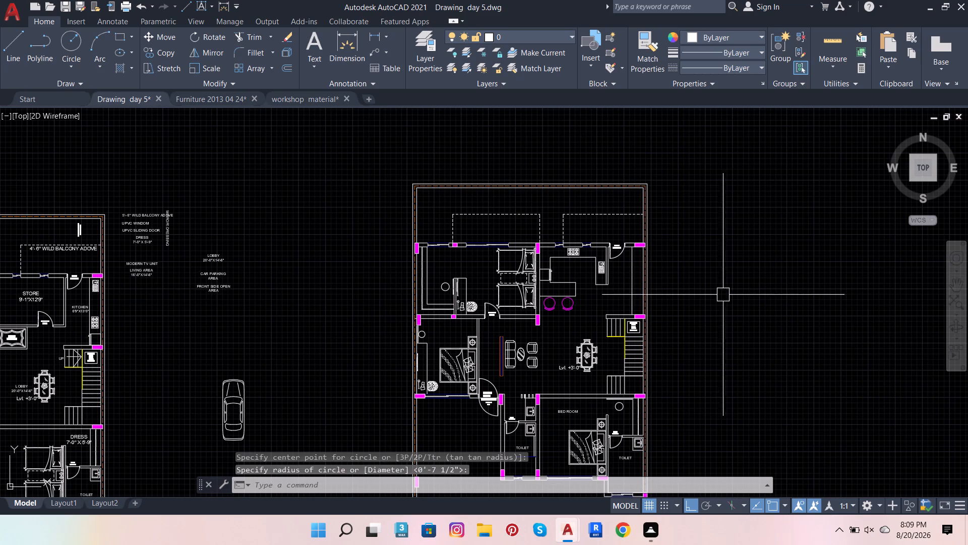
Delete the leftover counter line running along the outer side wall in the space beside the kitchen.
scroll(626, 271, "up", 3)
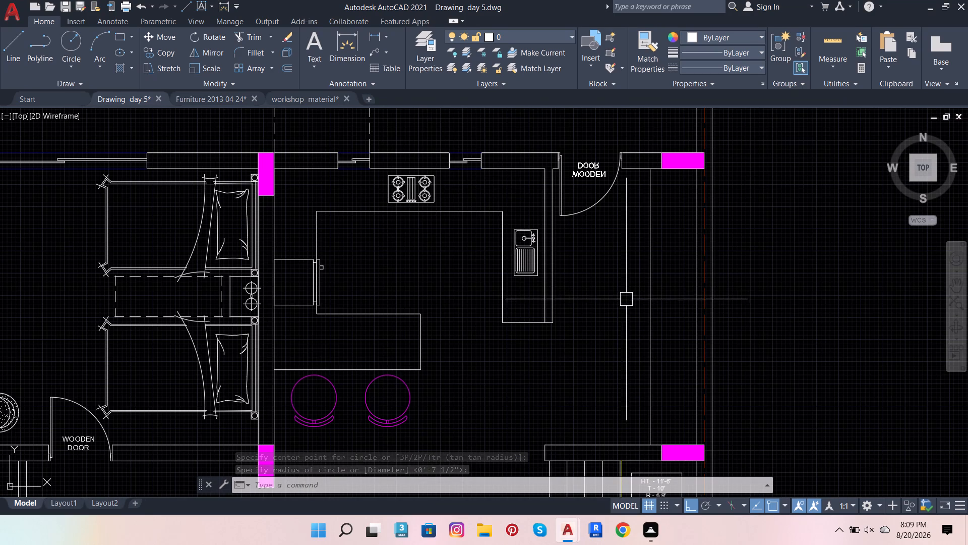
left_click(654, 294)
key("Delete")
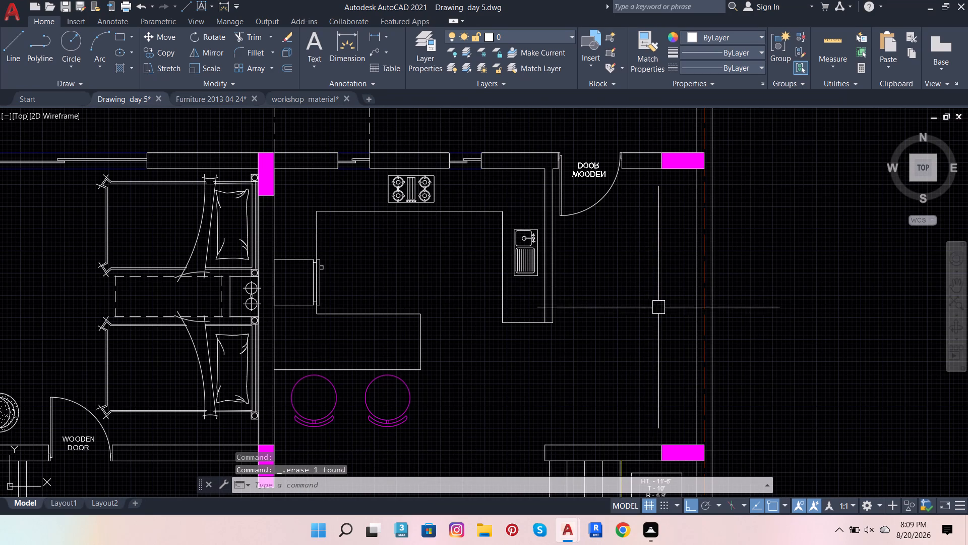
Copy the KITCHEN 6'9"X13'0" label from the original plan into the middle of the copied plan's kitchen, with Ortho off.
scroll(479, 316, "down", 2)
scroll(565, 239, "down", 3)
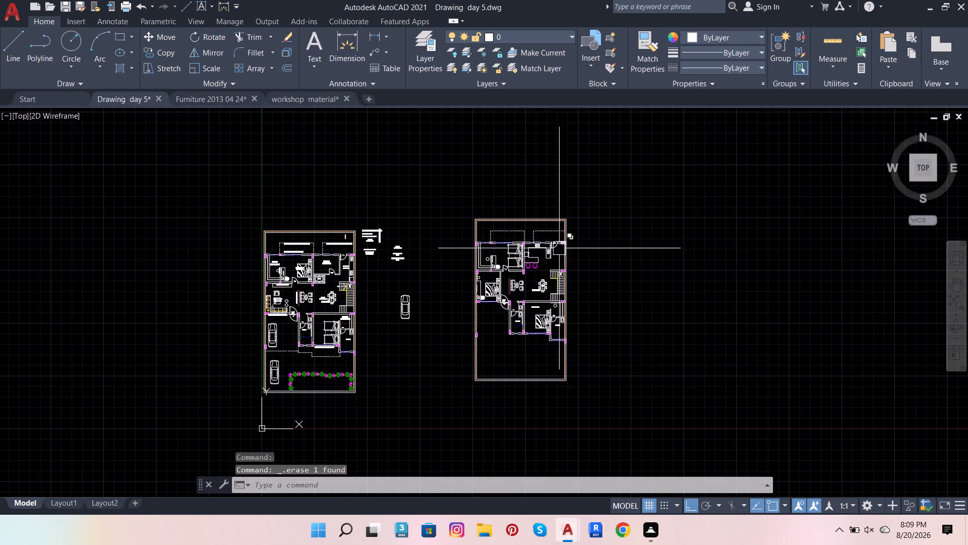
scroll(267, 299, "up", 1)
scroll(376, 245, "up", 3)
left_click(432, 262)
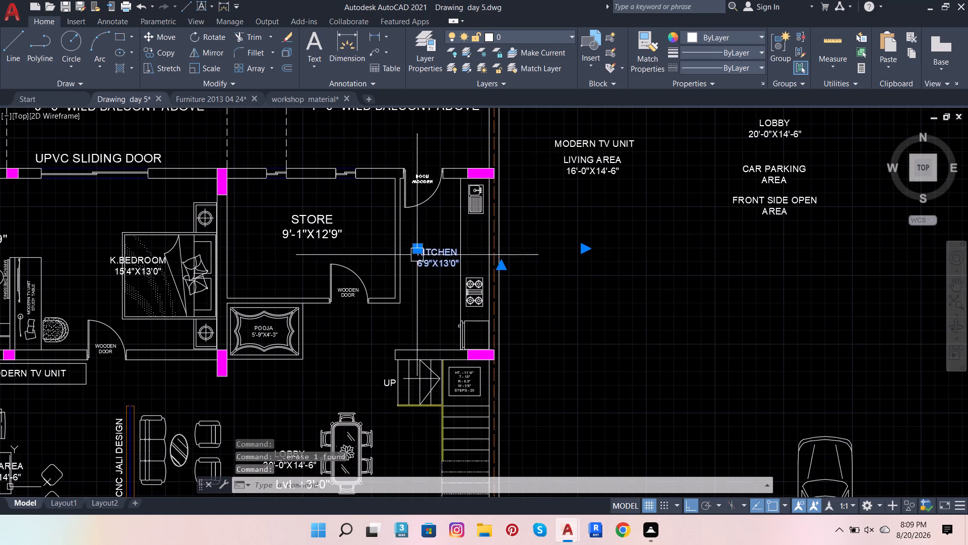
left_click(168, 51)
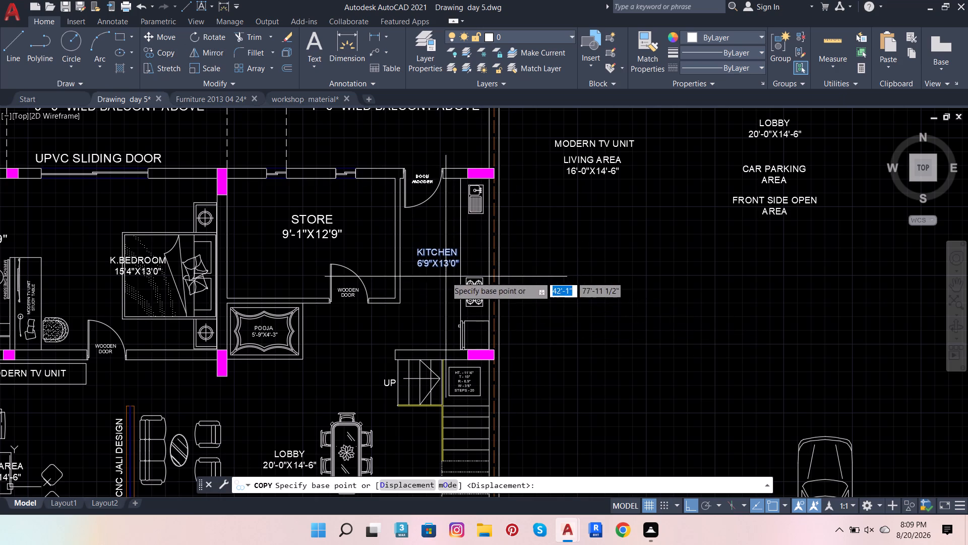
left_click(437, 262)
scroll(304, 315, "down", 3)
scroll(634, 285, "up", 2)
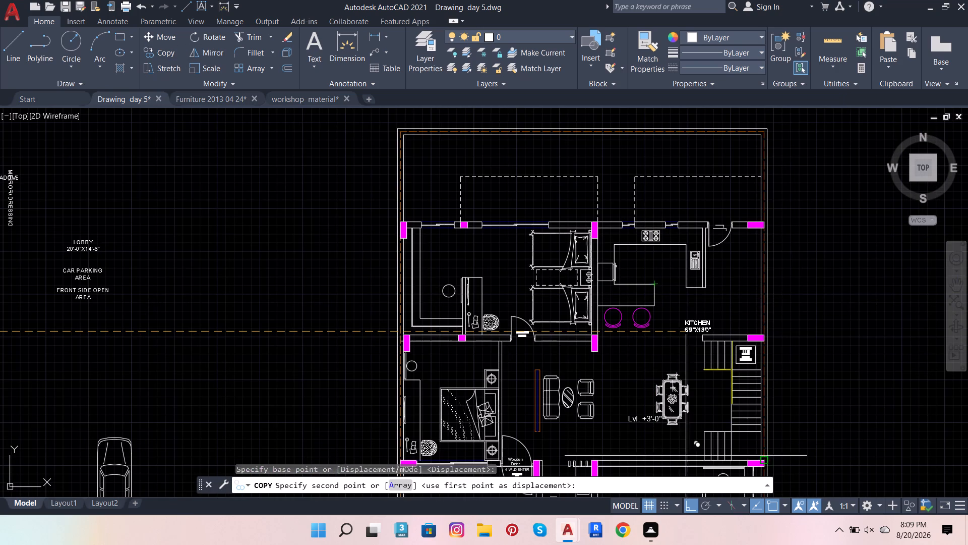
left_click(695, 510)
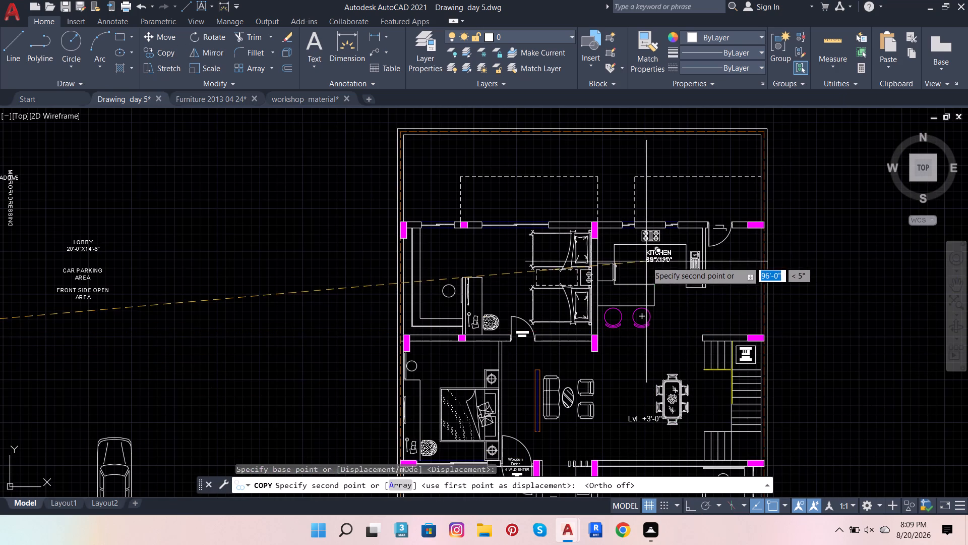
left_click(637, 269)
key("Escape")
Add the multiline text "UTILITY AREA" at 6" height in the space between the kitchen and the outer side wall.
scroll(754, 297, "up", 1)
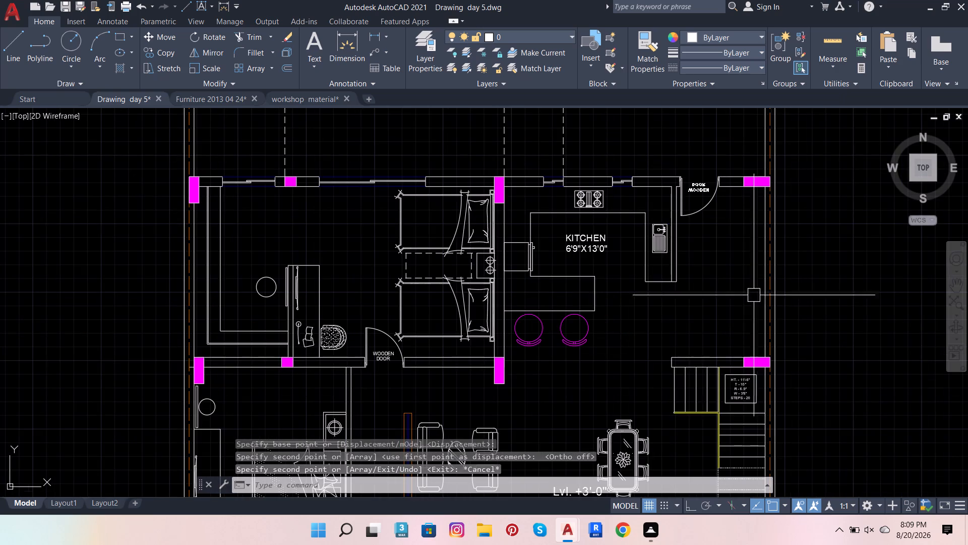
scroll(720, 214, "up", 1)
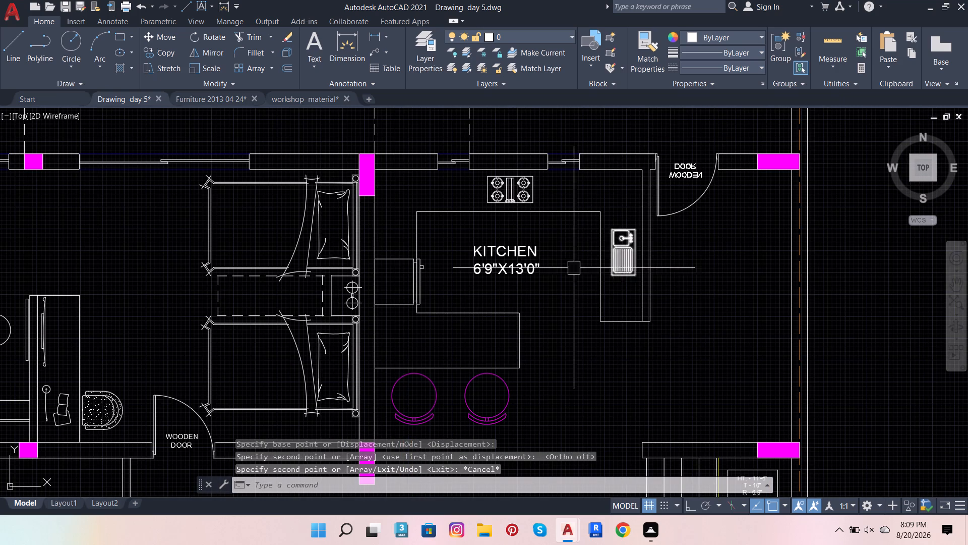
left_click(303, 41)
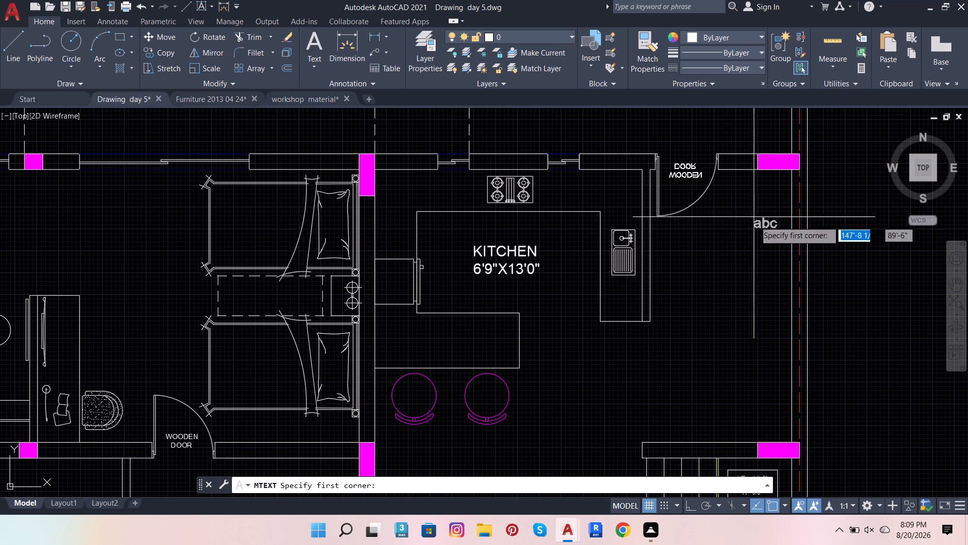
left_click_drag(687, 239, 766, 317)
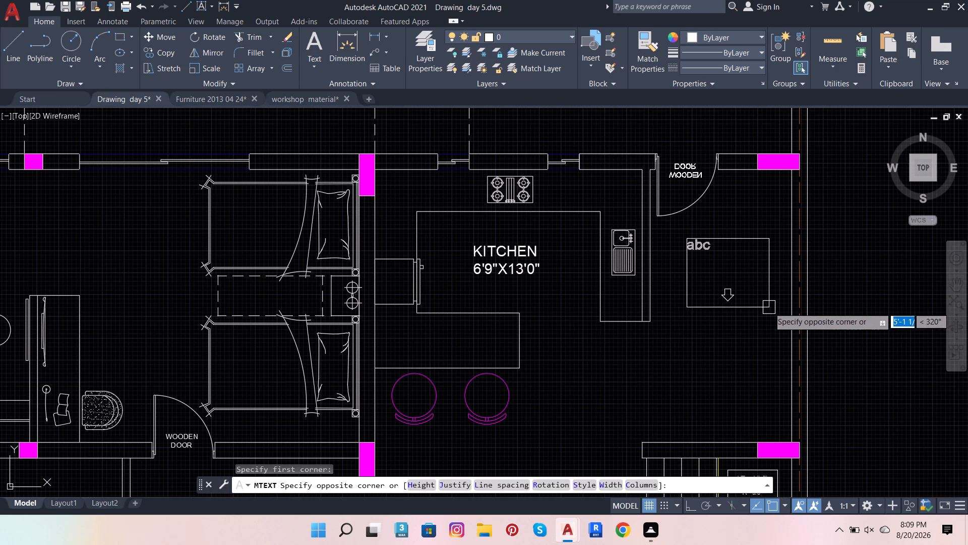
left_click(772, 305)
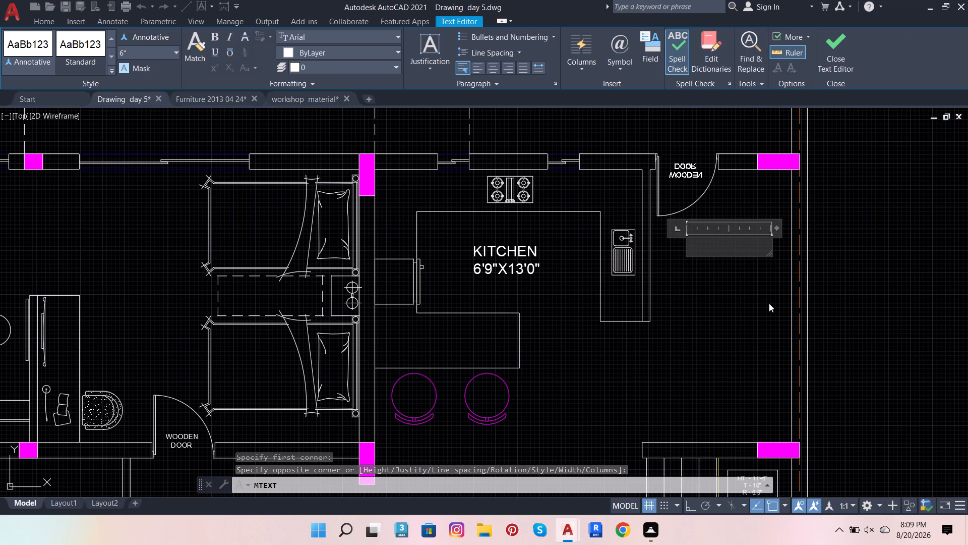
type("UTI")
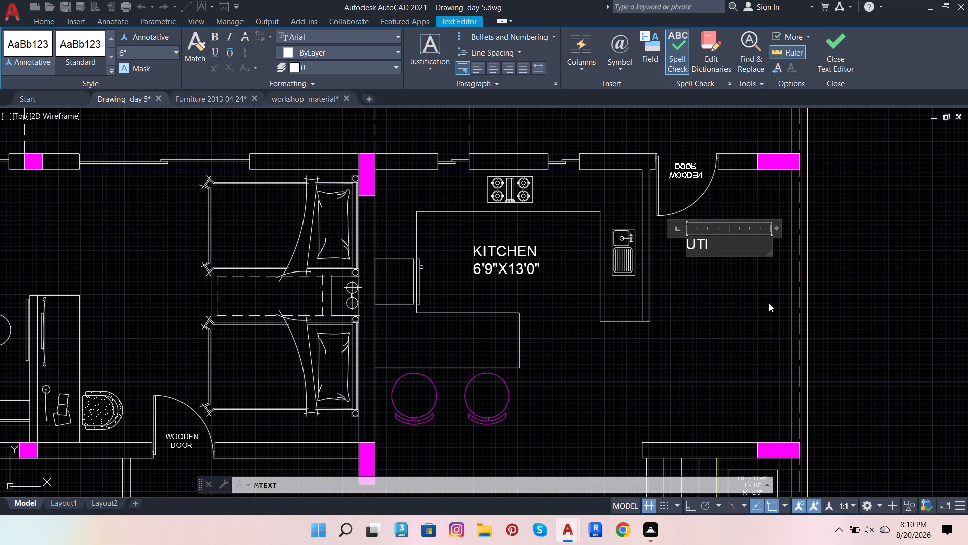
type("LI")
key("y")
key("BackSpace")
type("TY")
key("space")
type("AREA")
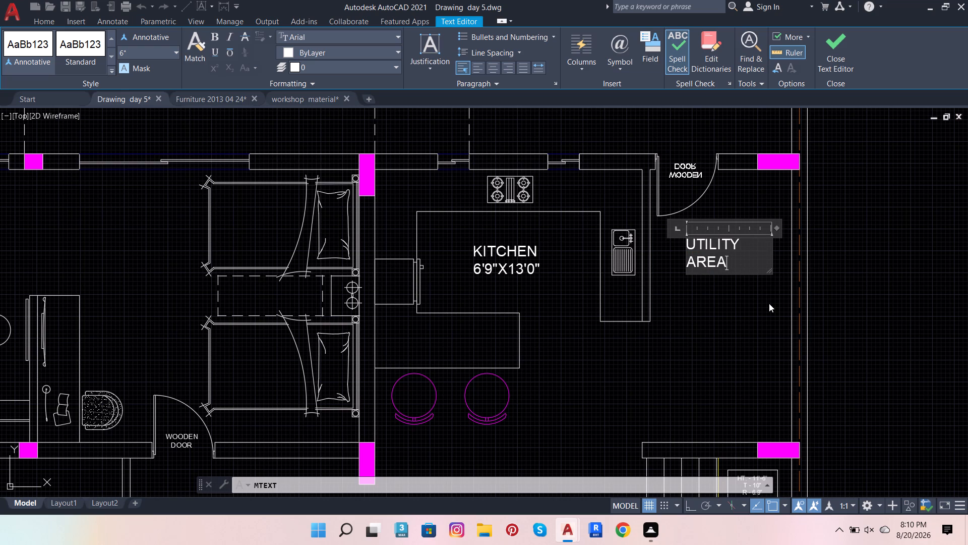
key("Return")
left_click(751, 403)
Delete the loose labels and spare car between the two plans, plus the stray MODERN TV UNIT STUDY TABLE label in the original plan's rear yard.
scroll(750, 383, "down", 2)
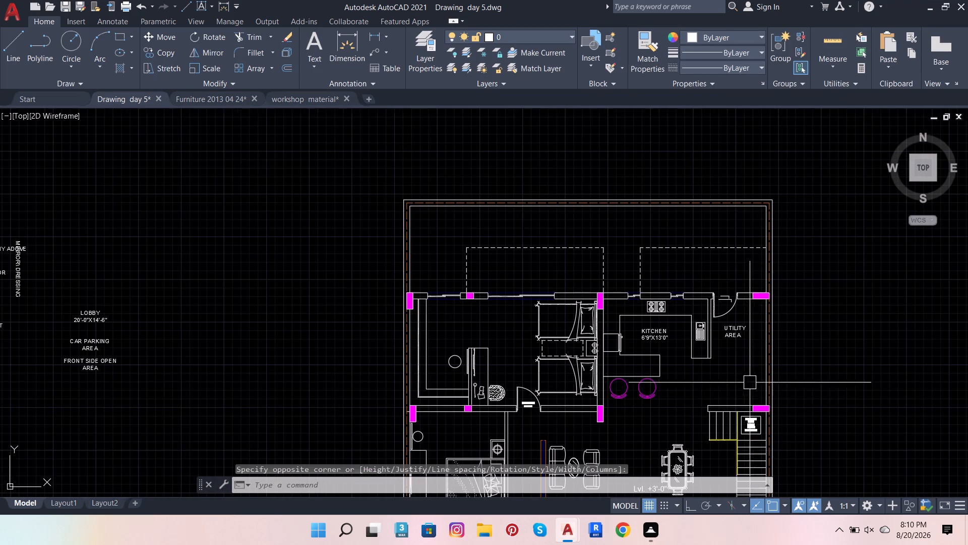
scroll(750, 257, "down", 2)
scroll(751, 362, "down", 1)
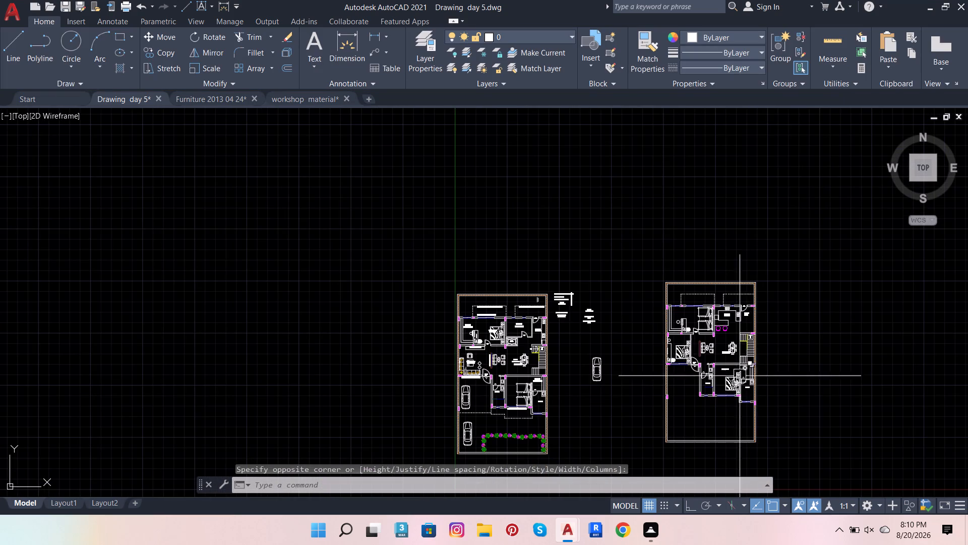
scroll(579, 311, "up", 2)
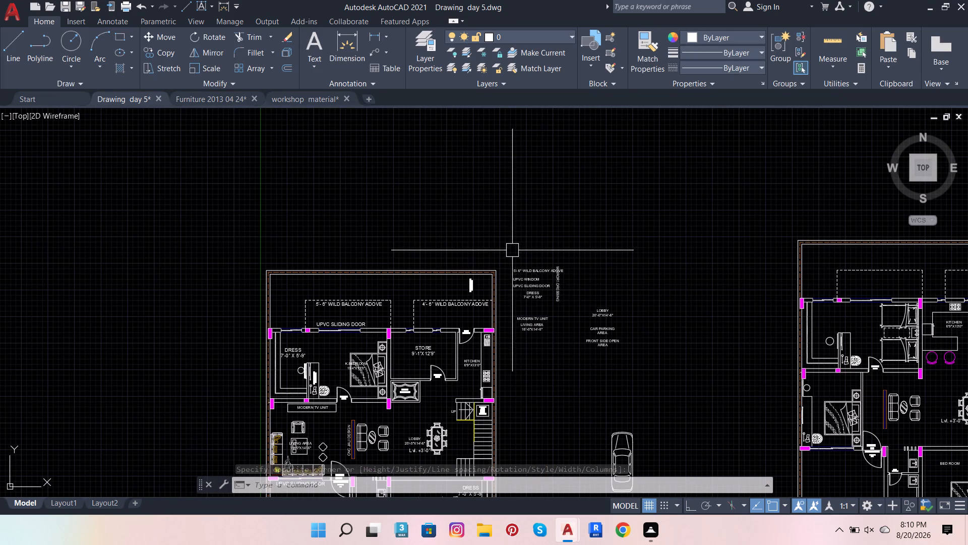
left_click(512, 250)
scroll(632, 395, "down", 4)
scroll(645, 431, "up", 2)
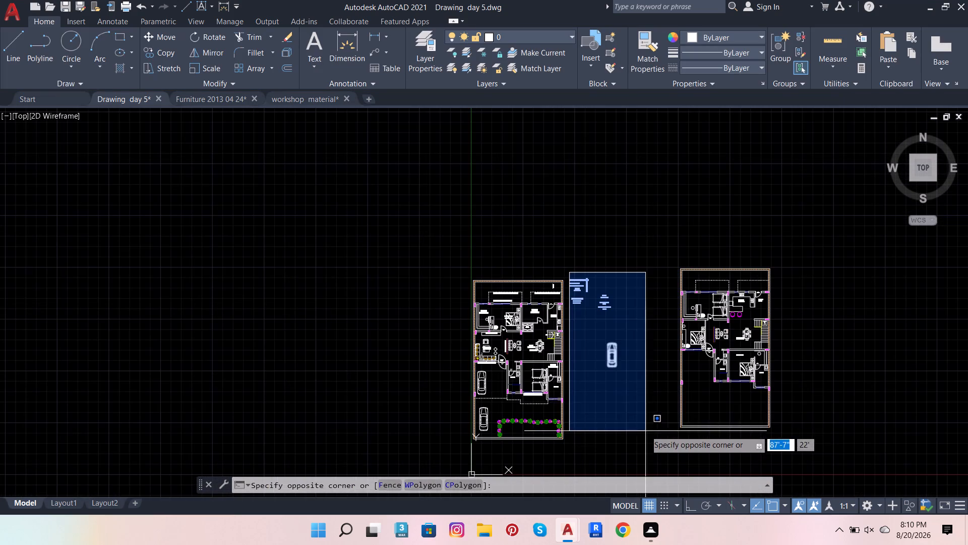
left_click(644, 397)
scroll(523, 316, "up", 4)
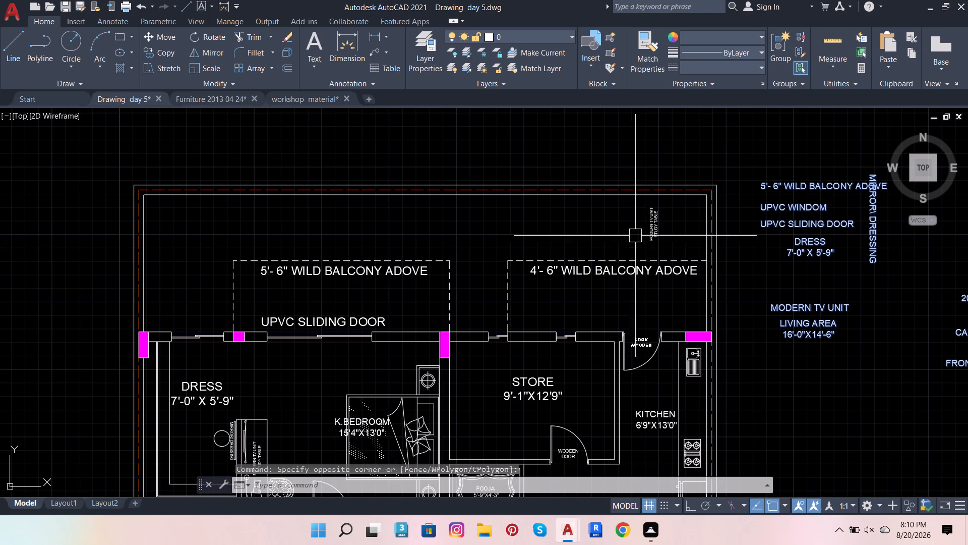
left_click(648, 231)
key("Delete")
scroll(655, 263, "down", 3)
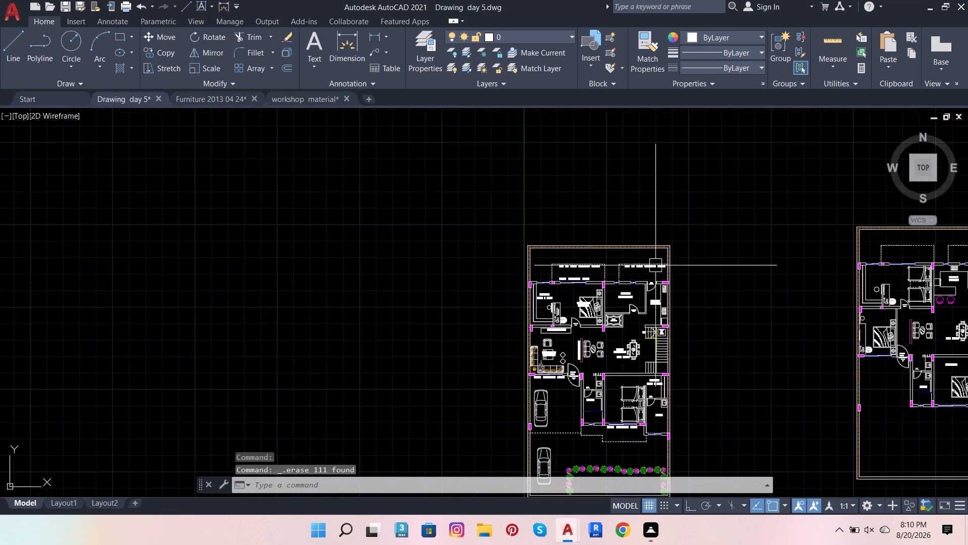
Draw a vertical line about 4' long across the front boundary wall beside the planting's car-side end, with Ortho on.
scroll(655, 265, "down", 1)
scroll(660, 431, "up", 3)
scroll(395, 348, "up", 2)
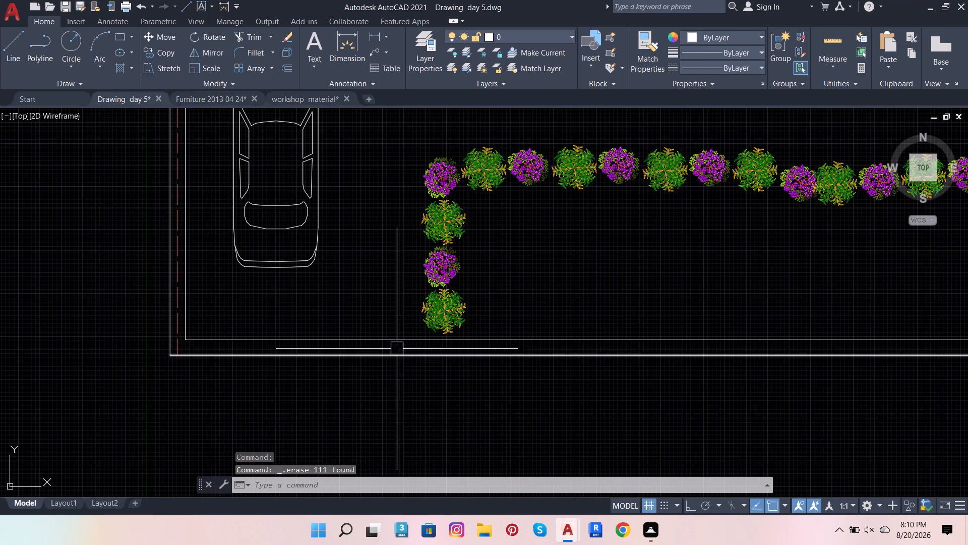
scroll(395, 354, "down", 1)
scroll(389, 335, "up", 2)
left_click(18, 50)
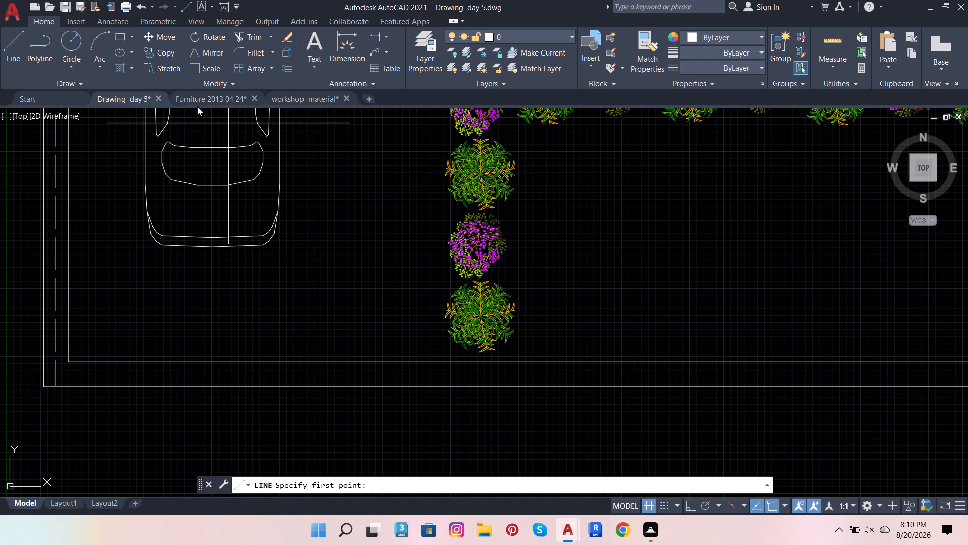
left_click(438, 296)
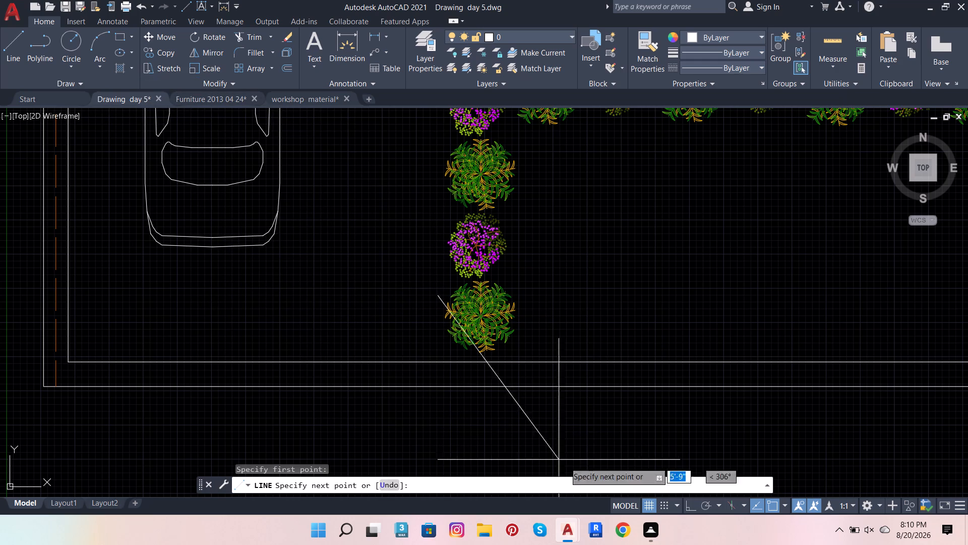
left_click(686, 504)
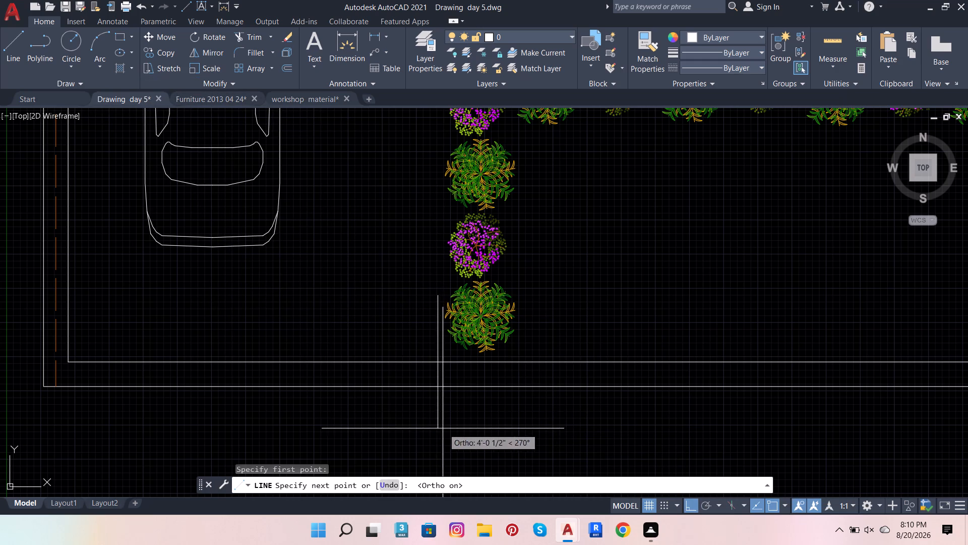
left_click(443, 428)
key("Escape")
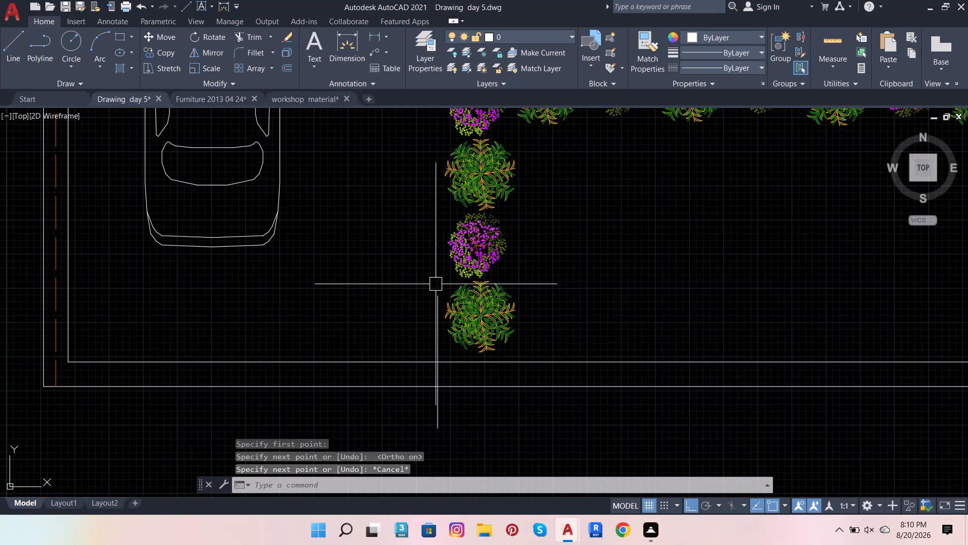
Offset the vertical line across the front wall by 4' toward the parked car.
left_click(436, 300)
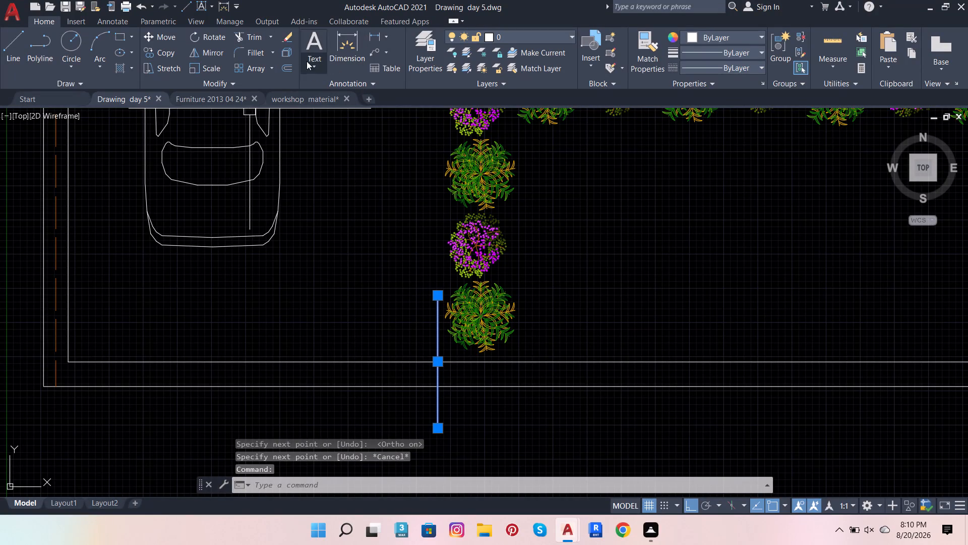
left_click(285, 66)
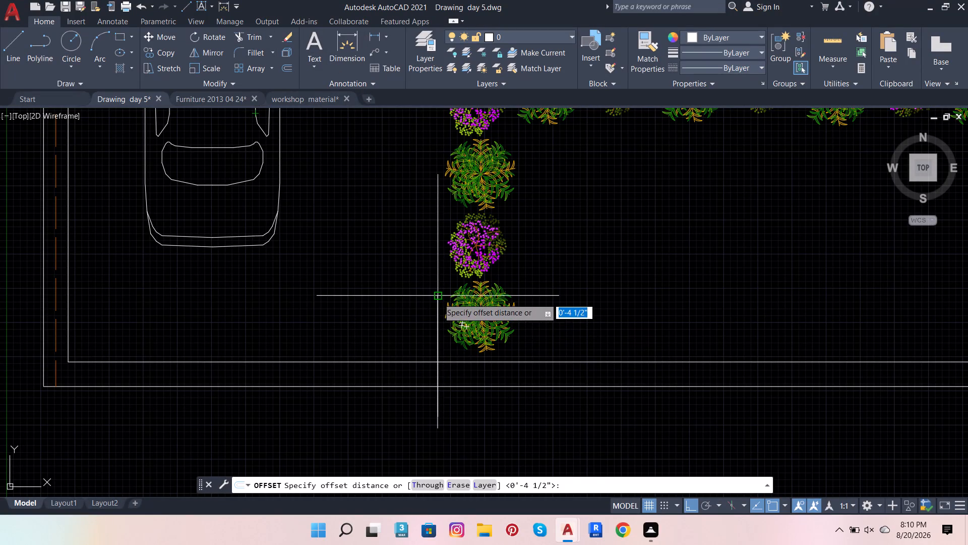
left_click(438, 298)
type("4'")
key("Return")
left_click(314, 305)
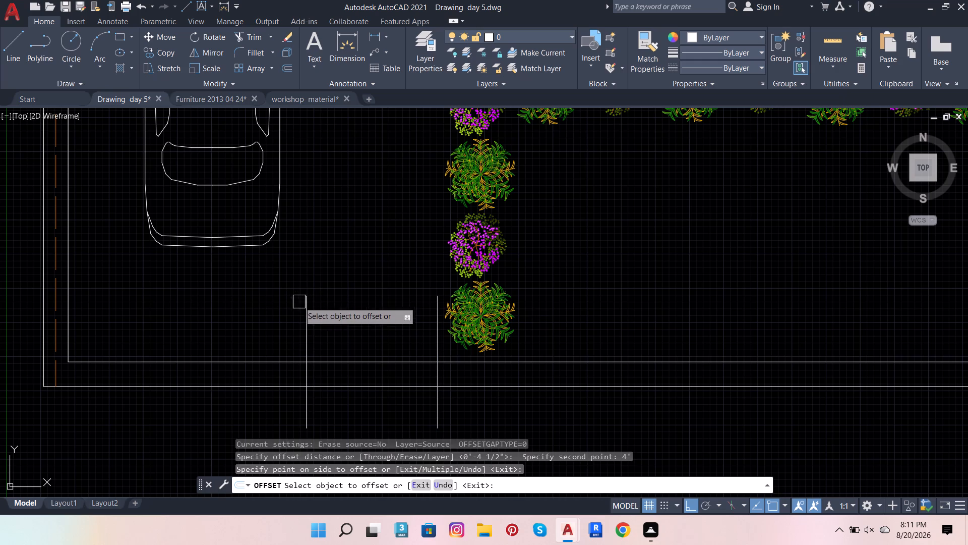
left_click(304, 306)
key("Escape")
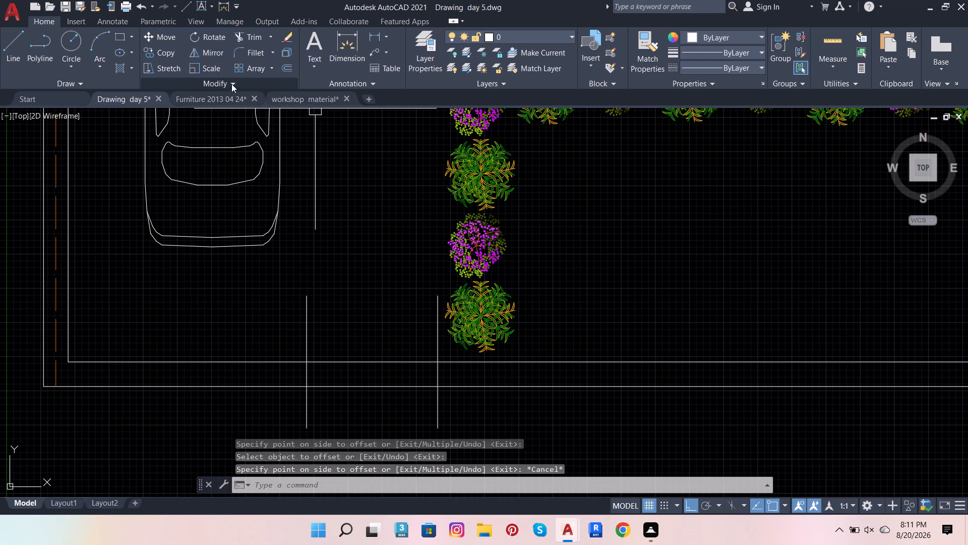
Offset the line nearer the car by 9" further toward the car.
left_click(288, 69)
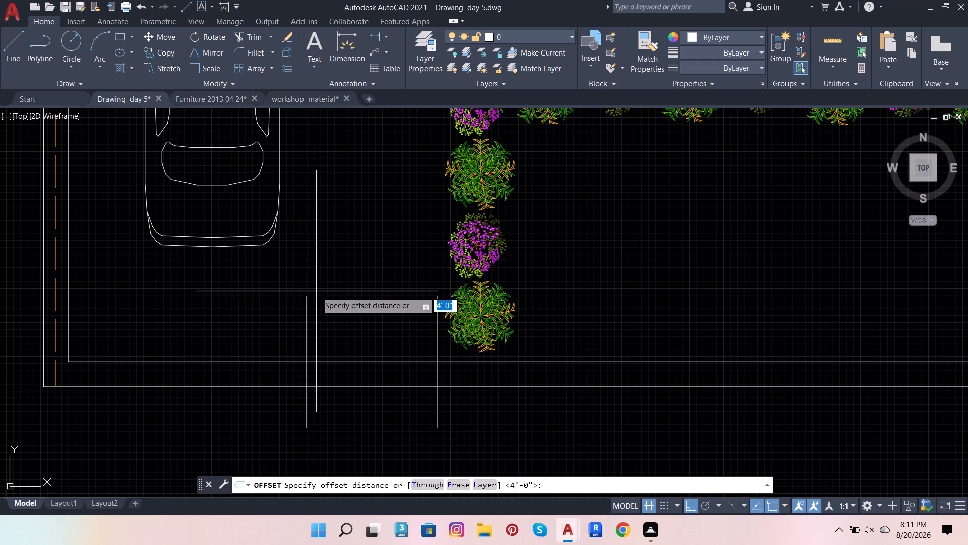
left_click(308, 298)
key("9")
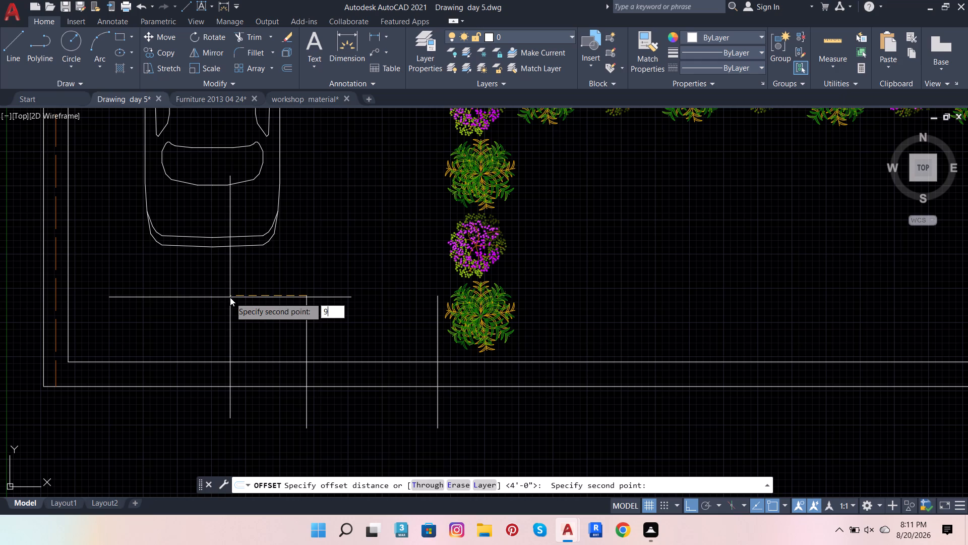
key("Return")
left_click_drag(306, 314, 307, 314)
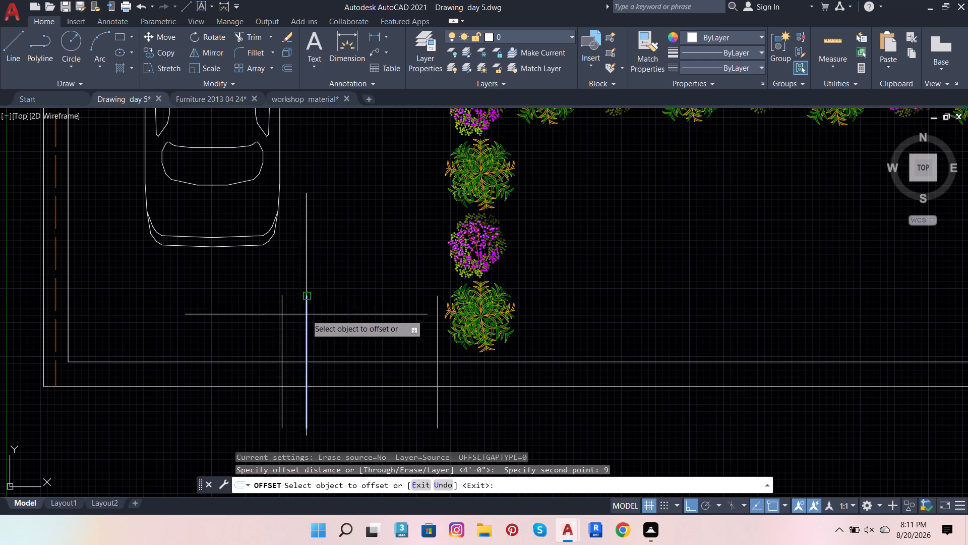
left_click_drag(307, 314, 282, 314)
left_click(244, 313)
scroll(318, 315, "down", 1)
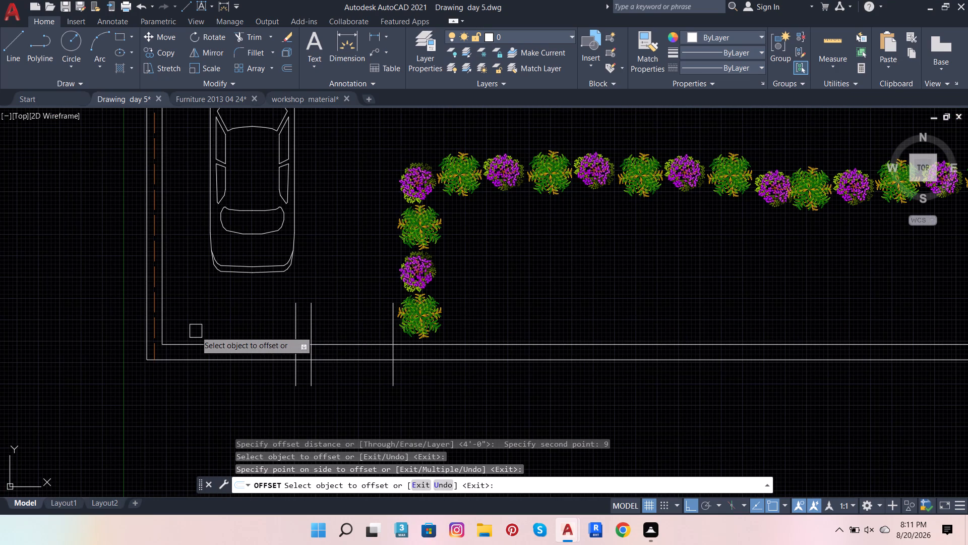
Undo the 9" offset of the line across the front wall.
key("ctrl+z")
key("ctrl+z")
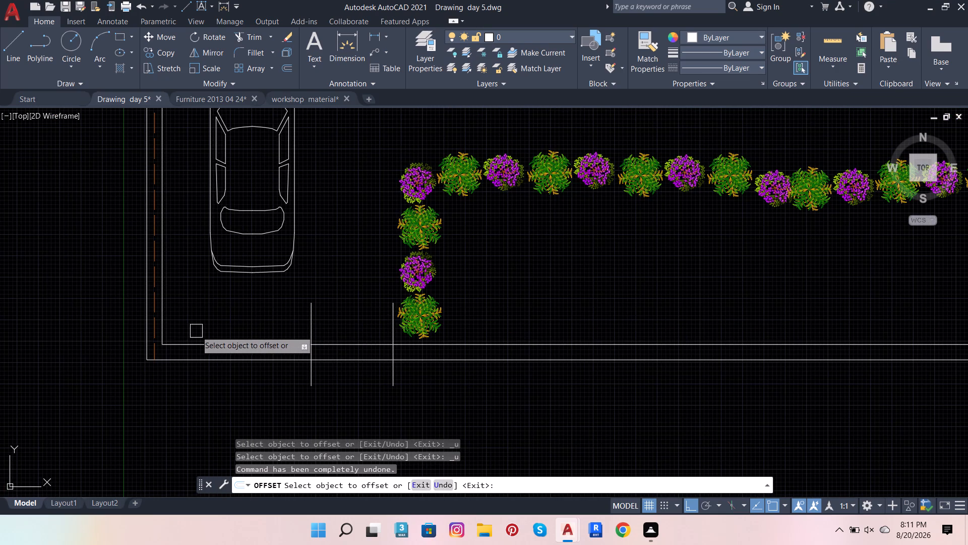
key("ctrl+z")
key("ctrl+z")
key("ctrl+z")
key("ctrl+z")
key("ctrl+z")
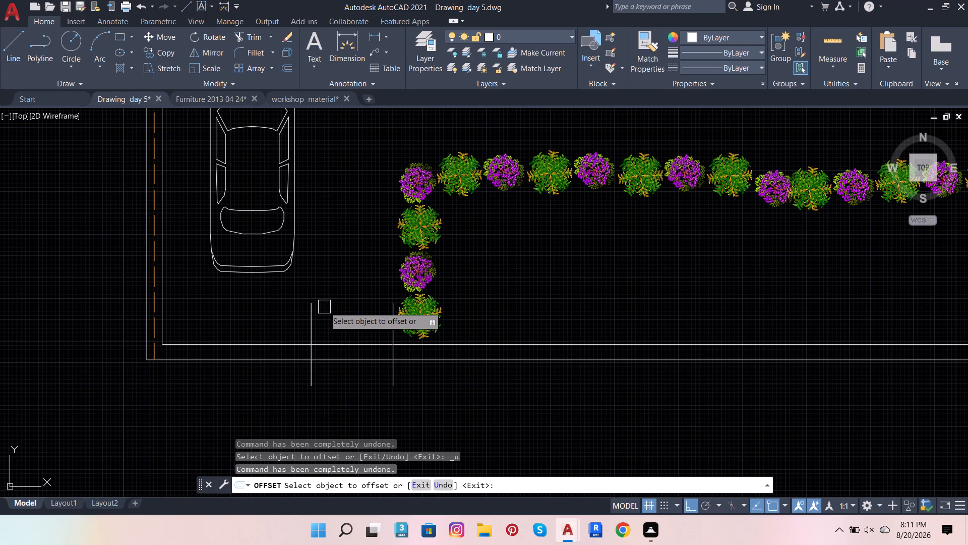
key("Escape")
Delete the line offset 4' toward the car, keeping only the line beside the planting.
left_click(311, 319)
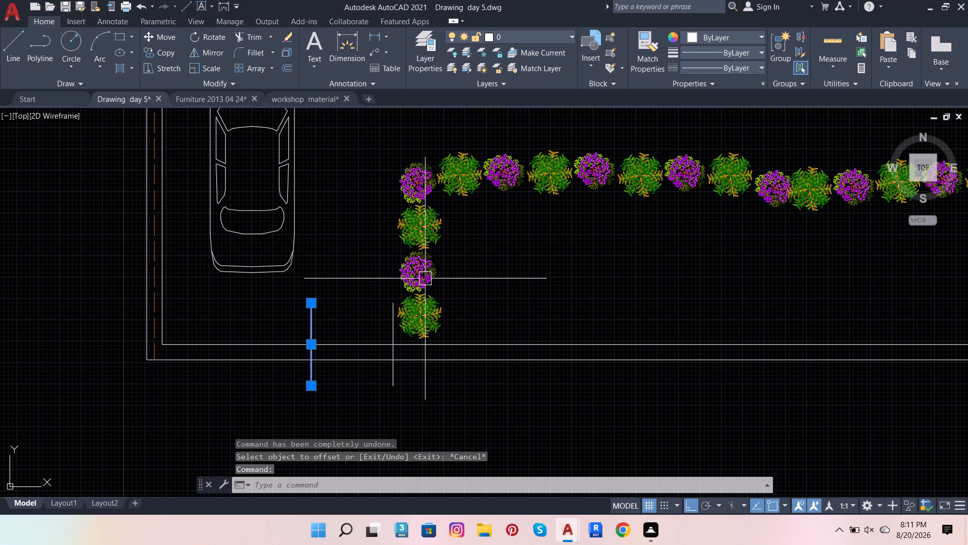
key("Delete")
Delete one green plant and the adjacent purple plant near the car-side end of the front yard's horizontal planting row.
scroll(423, 291, "down", 5)
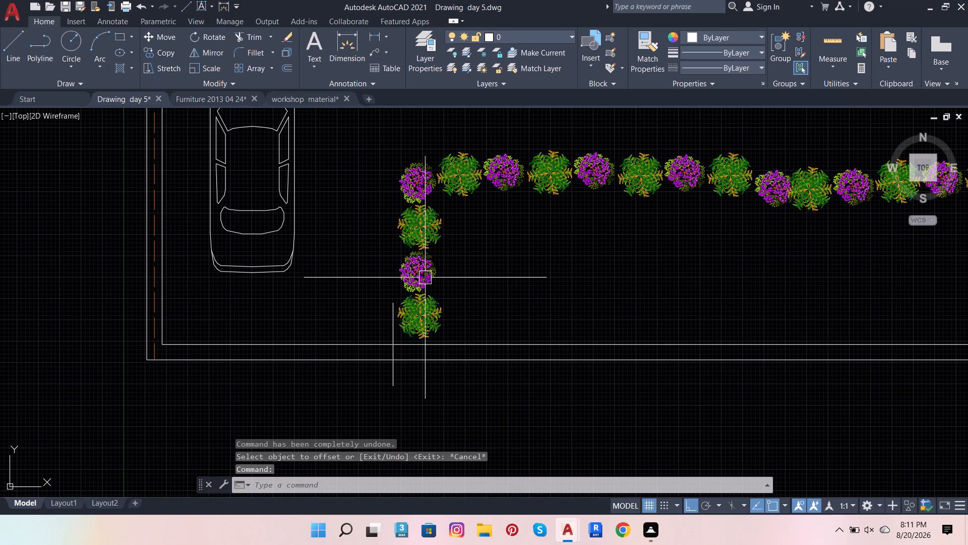
scroll(376, 317, "up", 3)
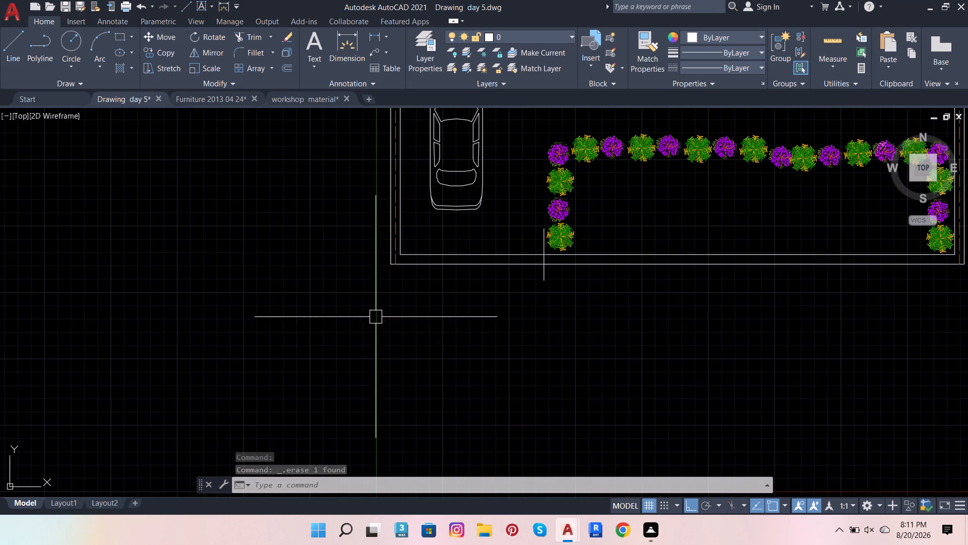
scroll(391, 294, "down", 1)
scroll(548, 179, "up", 3)
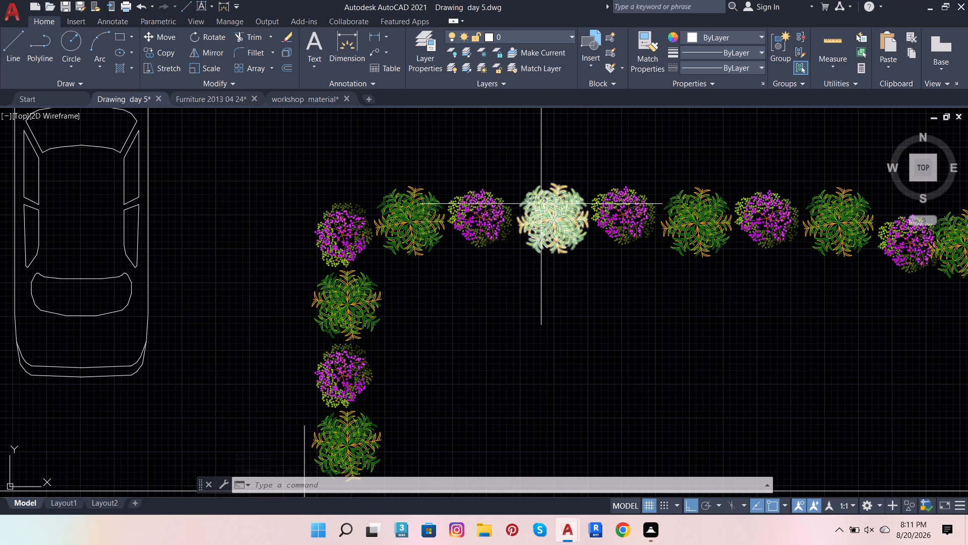
left_click(517, 163)
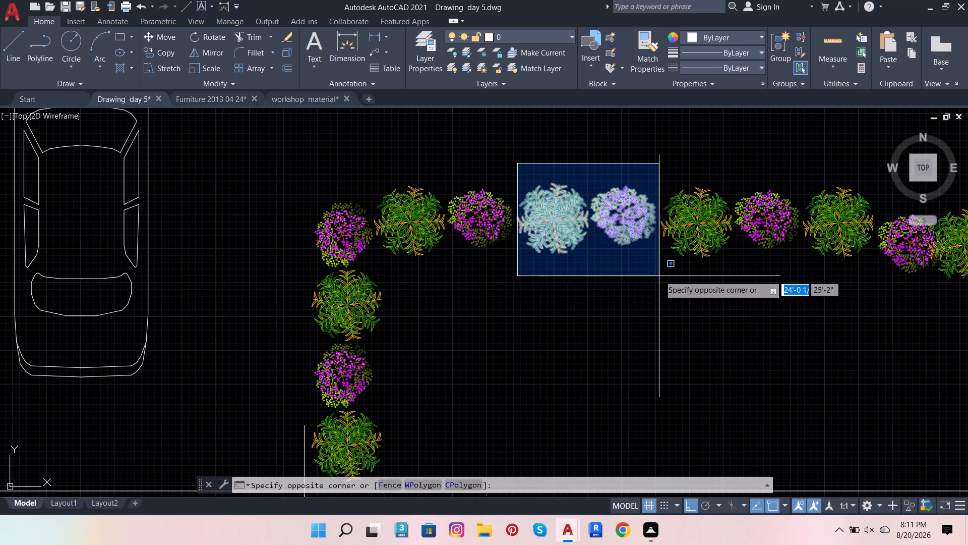
left_click(661, 276)
key("Delete")
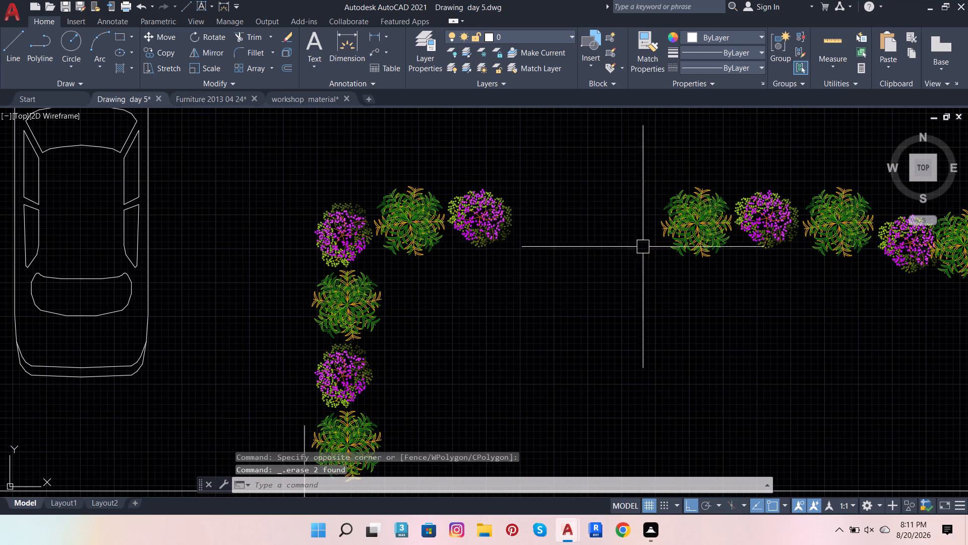
Move the car-side planting corner and its wall line horizontally about 4'-4 1/2" toward the remaining row to close the gap.
scroll(412, 173, "down", 2)
scroll(348, 159, "up", 2)
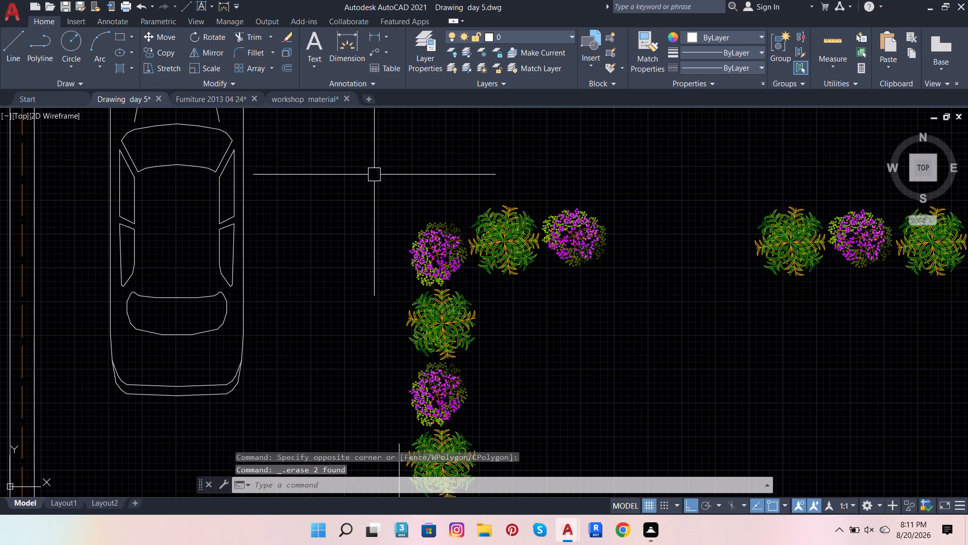
left_click(375, 175)
scroll(566, 305, "down", 3)
scroll(600, 365, "up", 1)
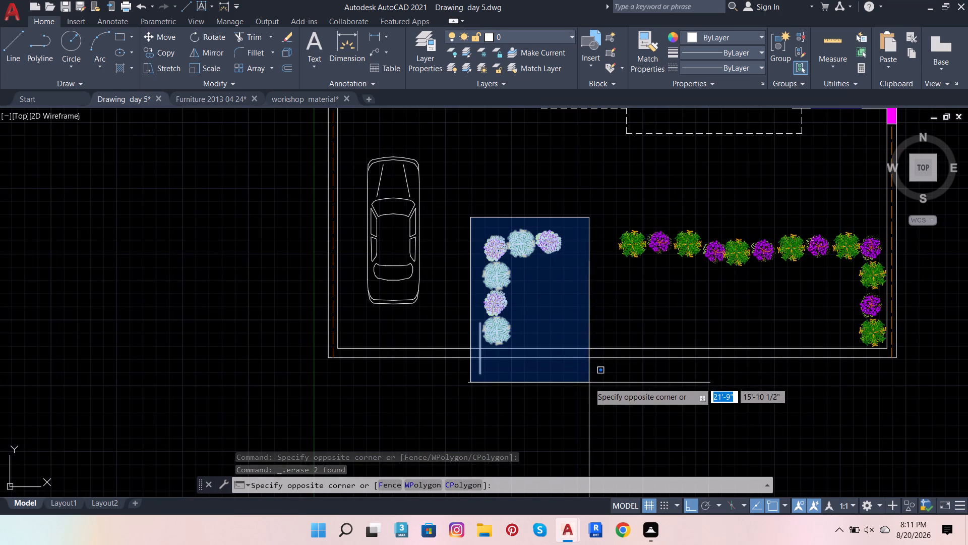
left_click(589, 383)
left_click(163, 40)
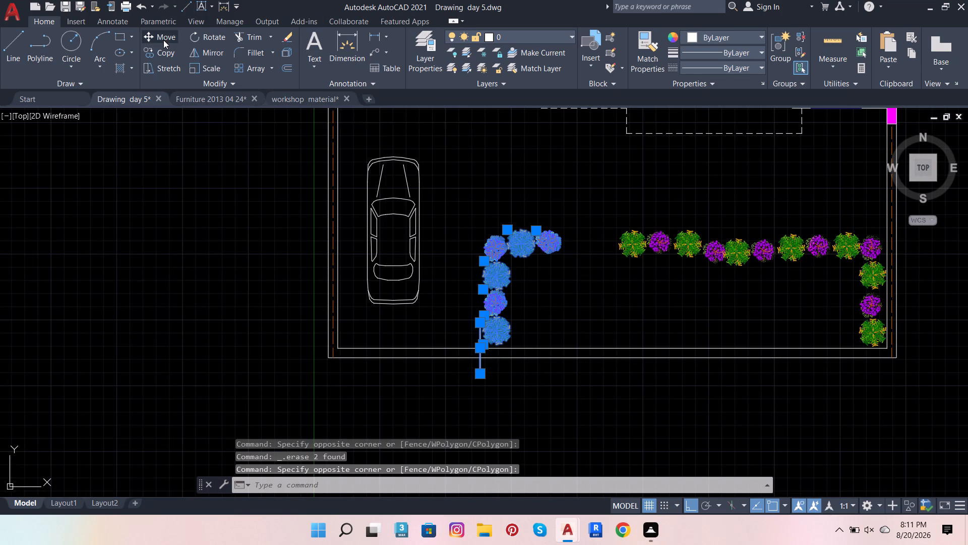
left_click(479, 376)
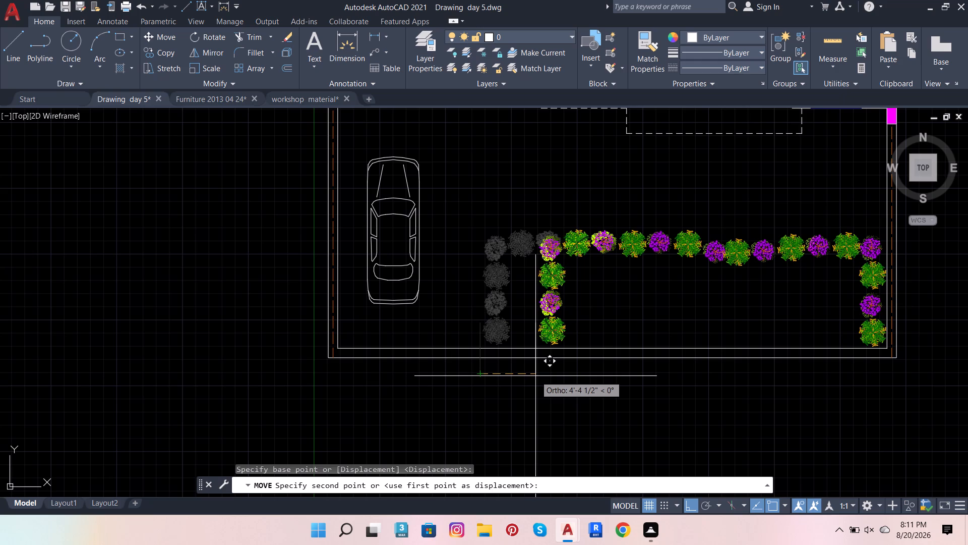
left_click(535, 376)
Offset the relocated line across the front wall by 3' toward the parked car.
scroll(514, 367, "up", 1)
left_click(546, 372)
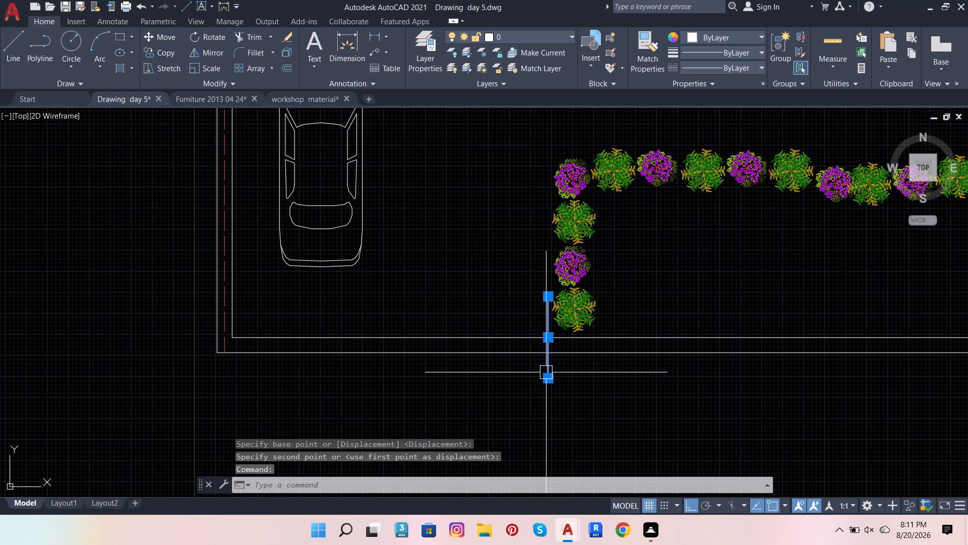
left_click(280, 67)
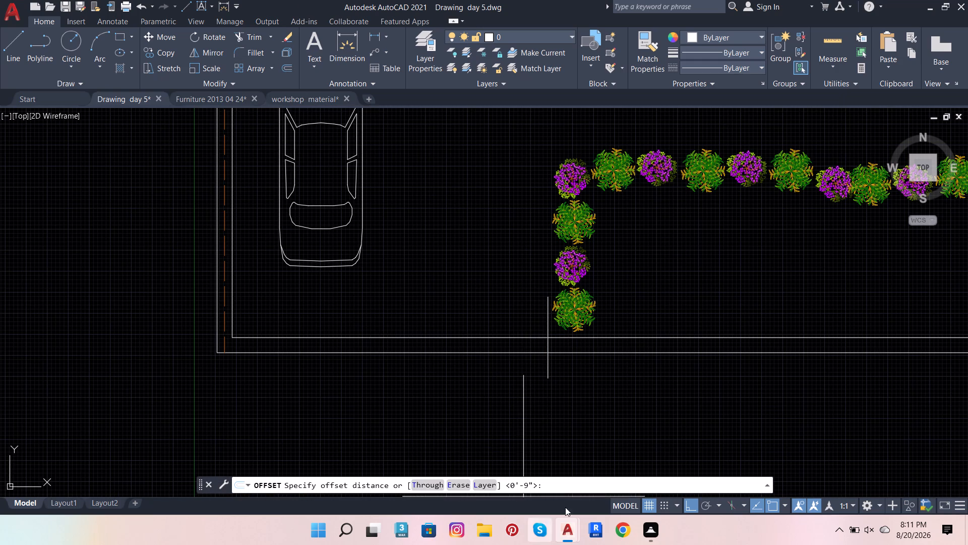
left_click(553, 380)
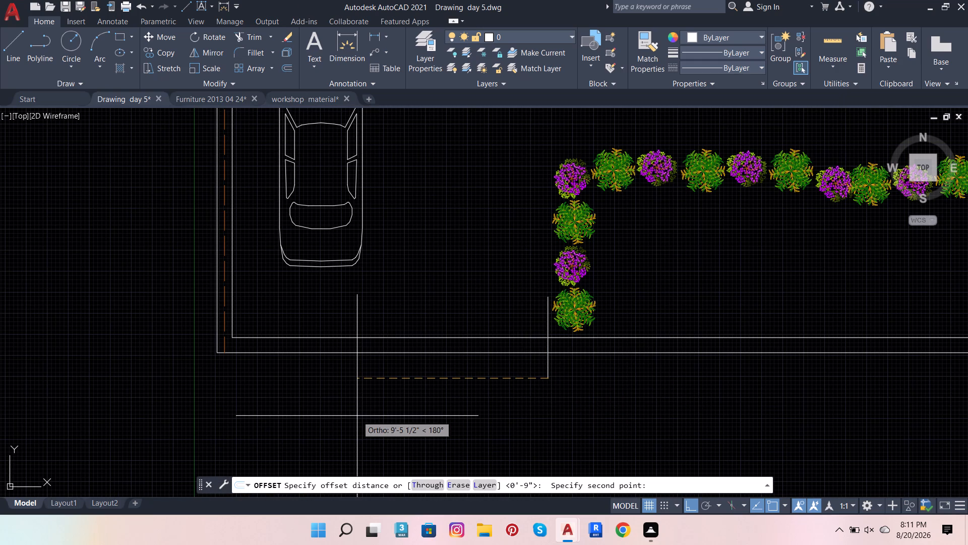
type("3'")
key("Return")
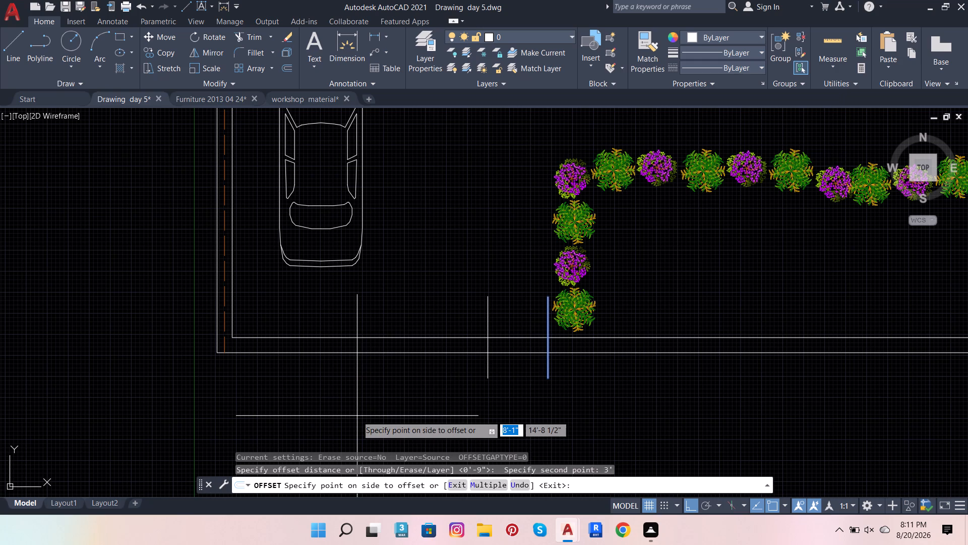
left_click(357, 416)
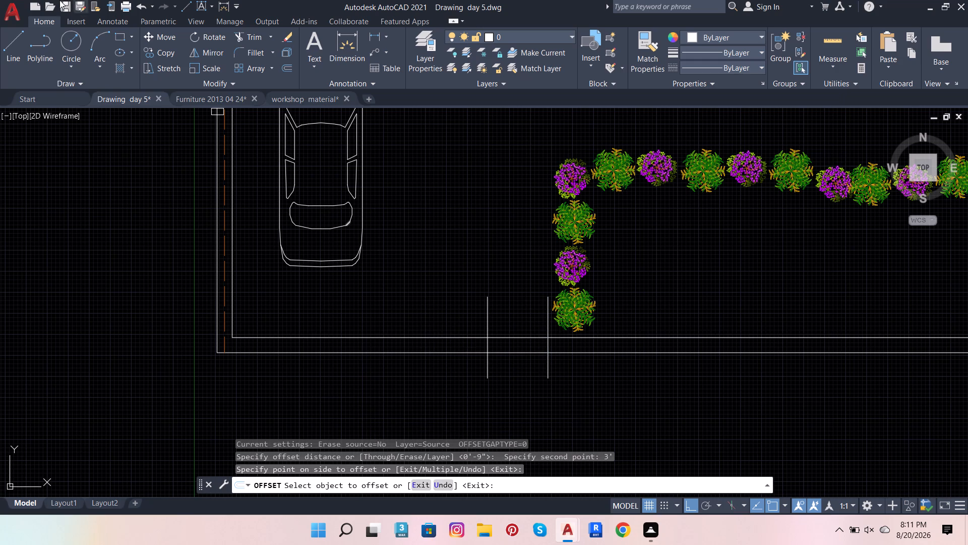
Offset the new line across the front wall by 9" further toward the parked car.
left_click(288, 60)
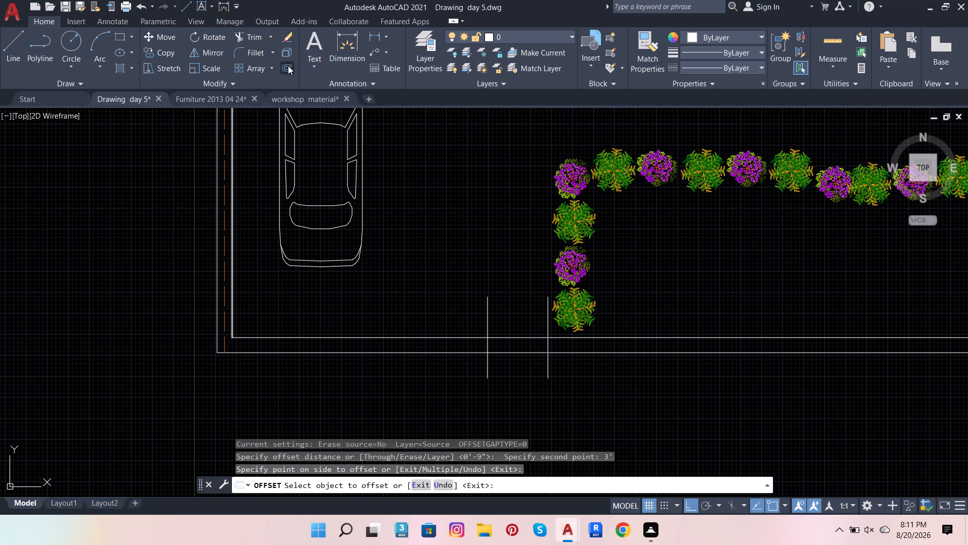
left_click(288, 66)
left_click(488, 372)
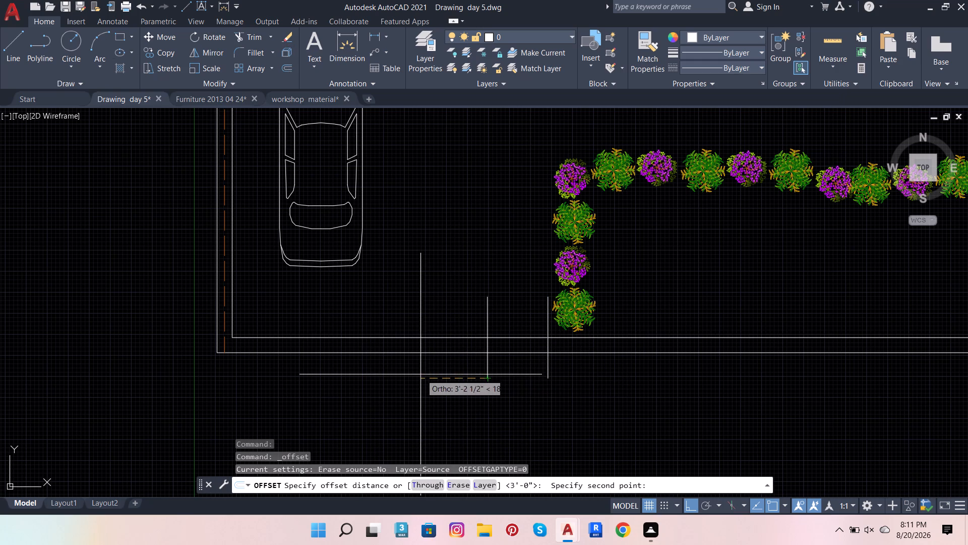
key("9")
key("Return")
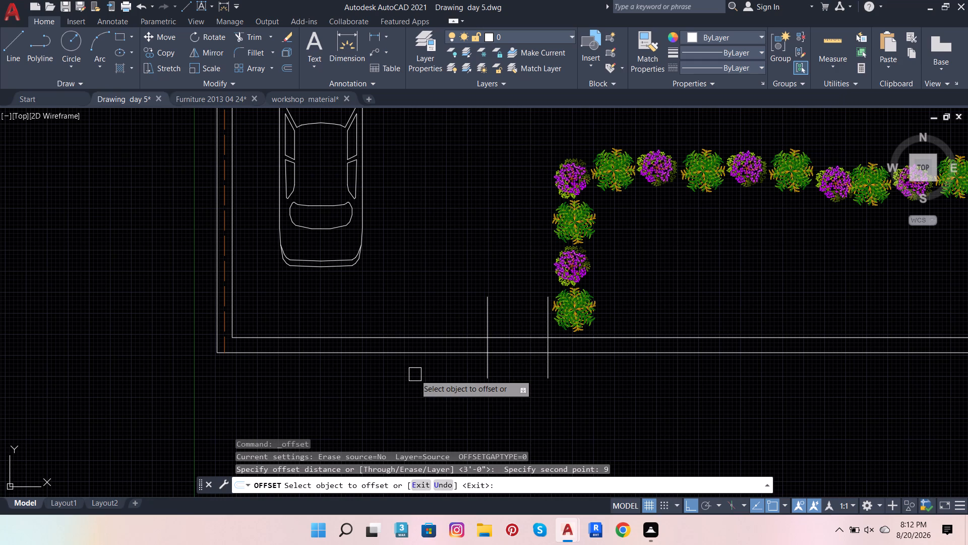
left_click_drag(487, 372, 481, 374)
left_click(308, 399)
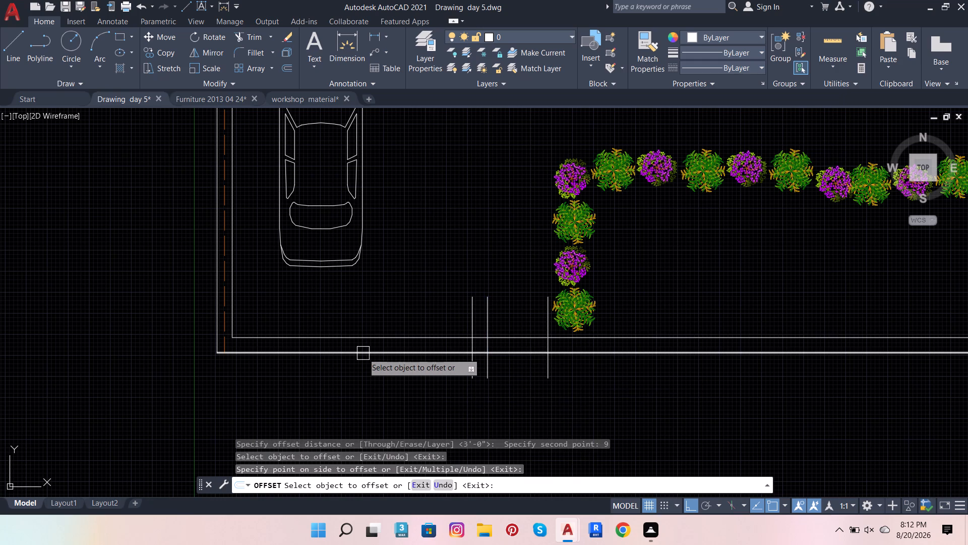
left_click(0, 50)
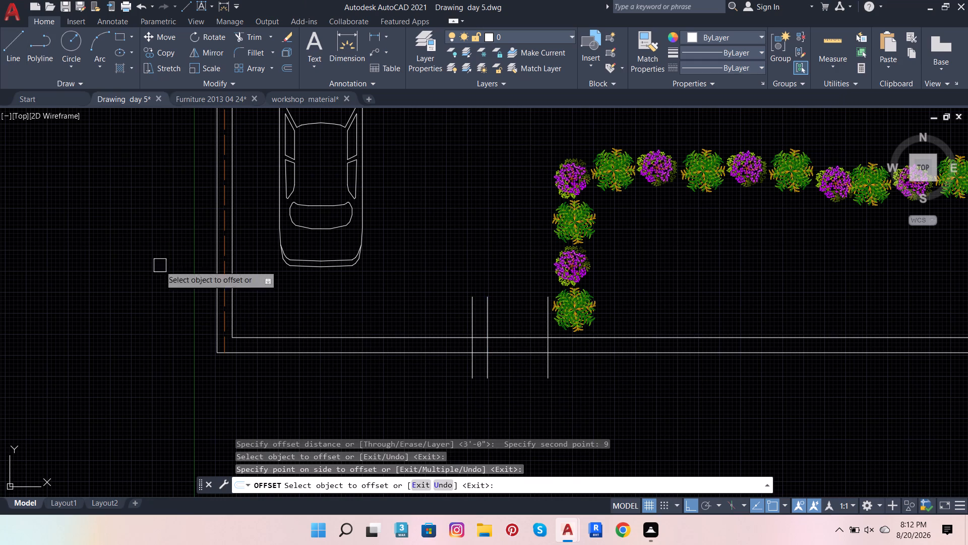
Draw a short vertical line across the front wall behind the parked car, near the boundary corner.
left_click(22, 36)
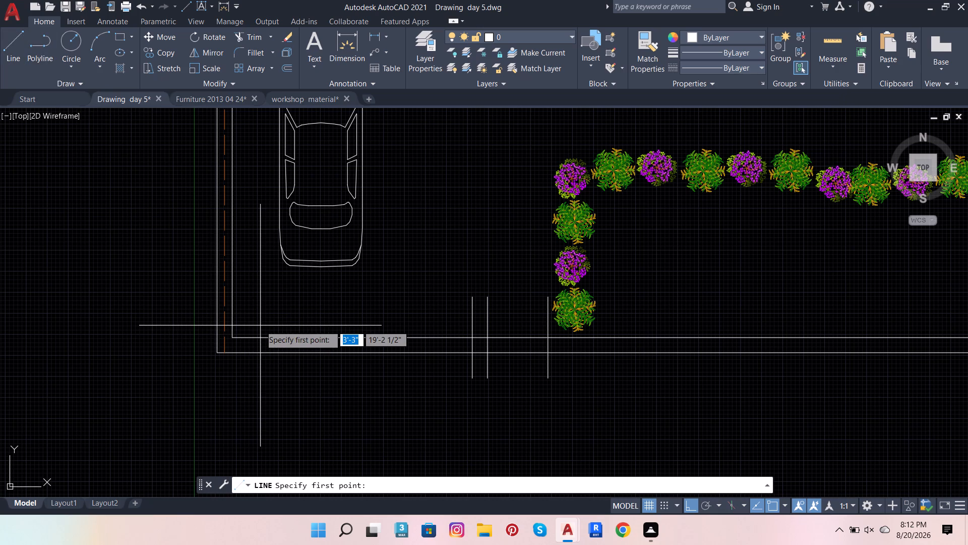
left_click(260, 325)
left_click(246, 381)
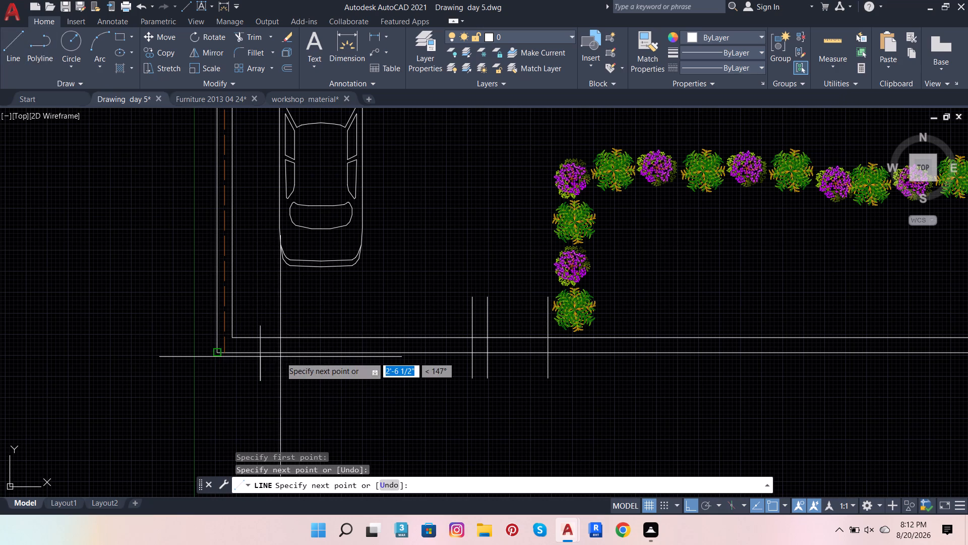
key("Escape")
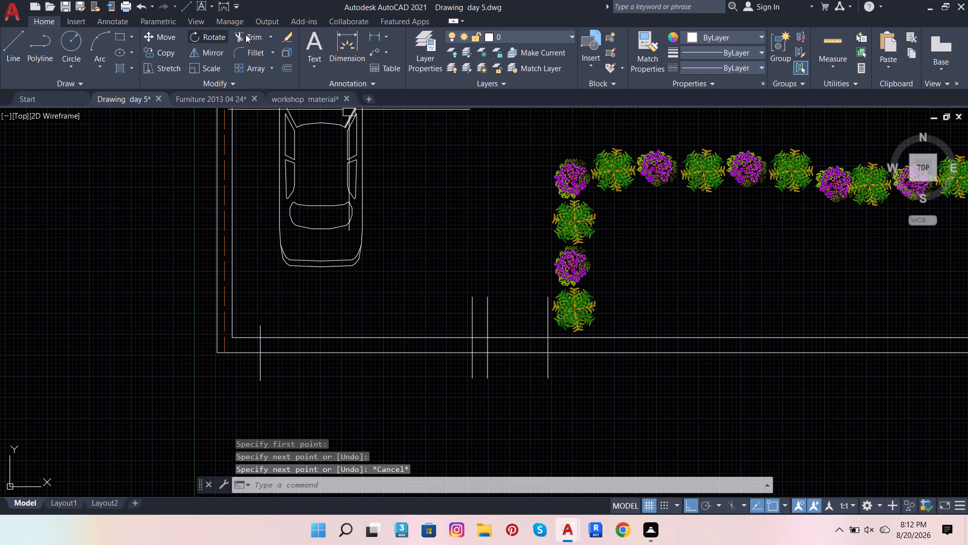
Trim the ends of the four vertical lines that overhang the front wall's inner and outer faces.
left_click(259, 40)
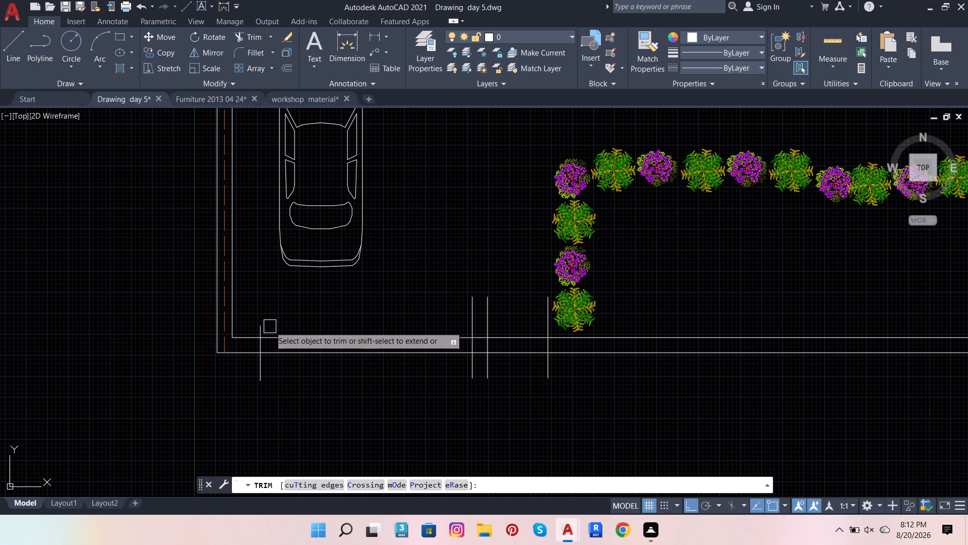
left_click(266, 326)
left_click(481, 304)
left_click(468, 308)
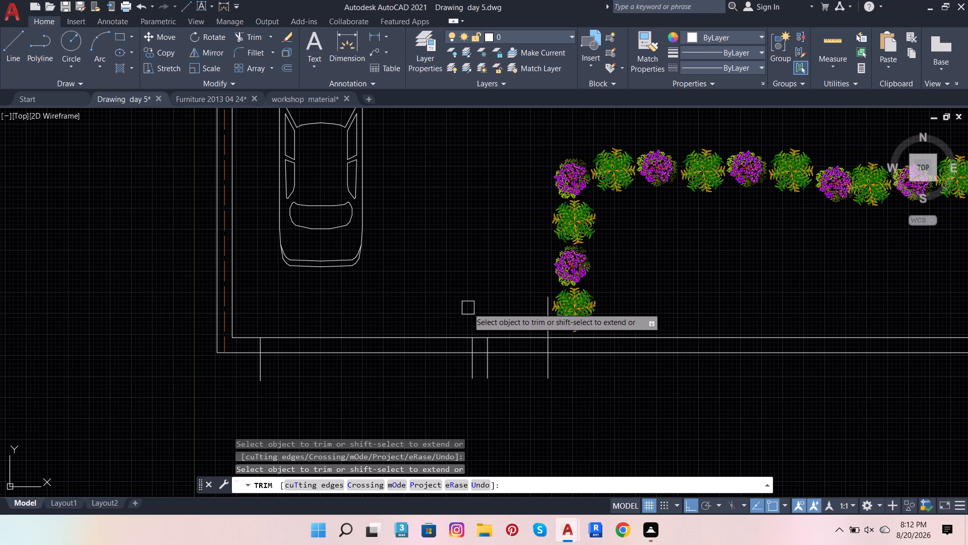
left_click(542, 307)
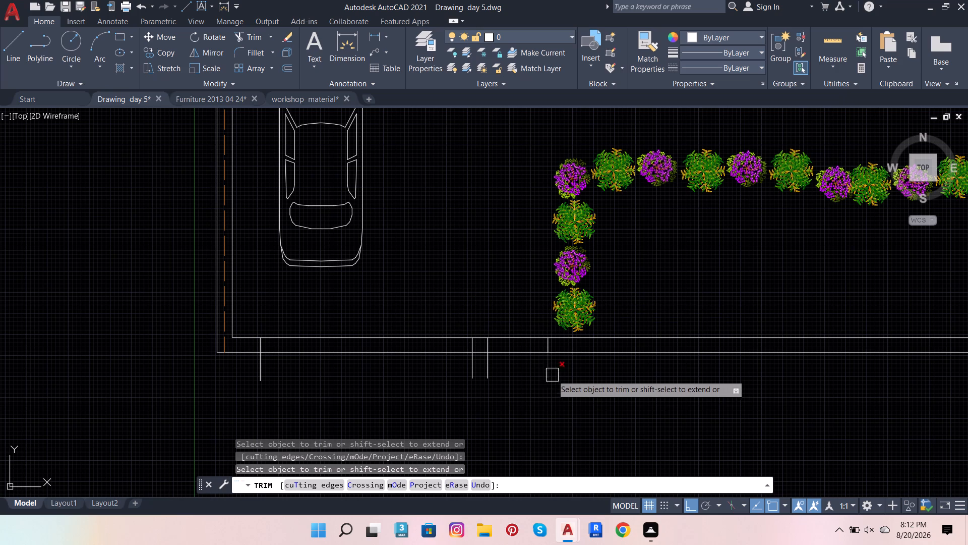
left_click(550, 370)
left_click(491, 374)
left_click(466, 376)
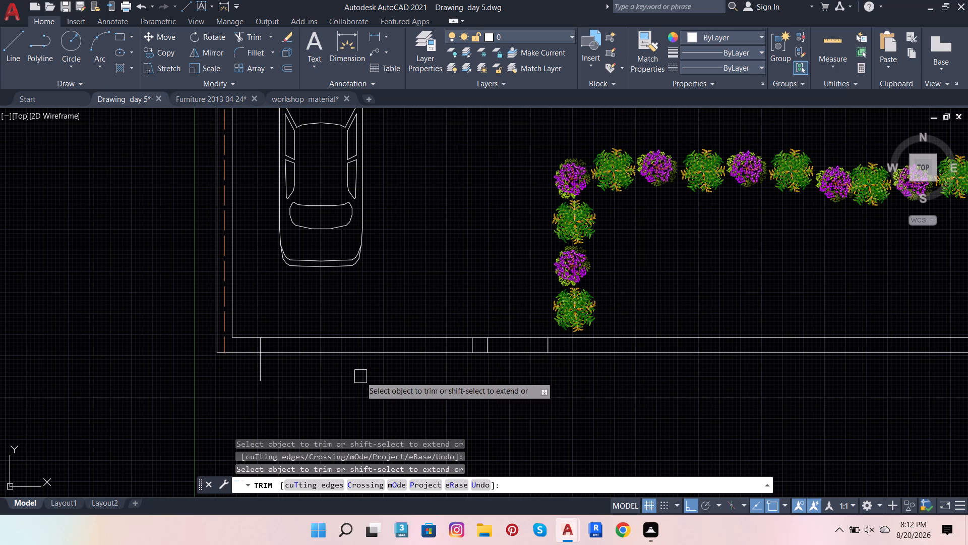
left_click(265, 371)
key("Escape")
key("Escape")
key("Escape")
key("Escape")
key("Escape")
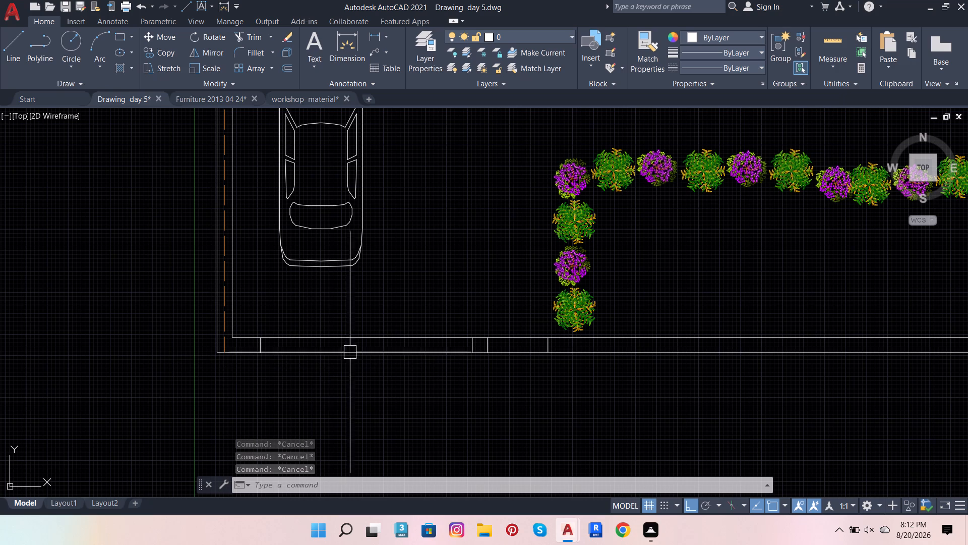
Trim both front wall lines between the jambs to open the car gate and the narrower pedestrian gate, keeping the pier between them.
left_click(259, 36)
left_click(302, 333)
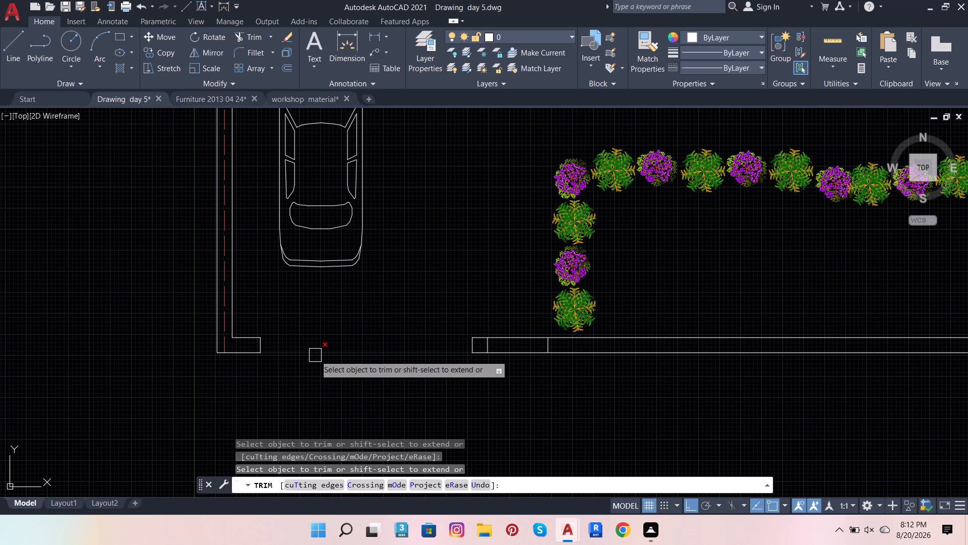
left_click(315, 355)
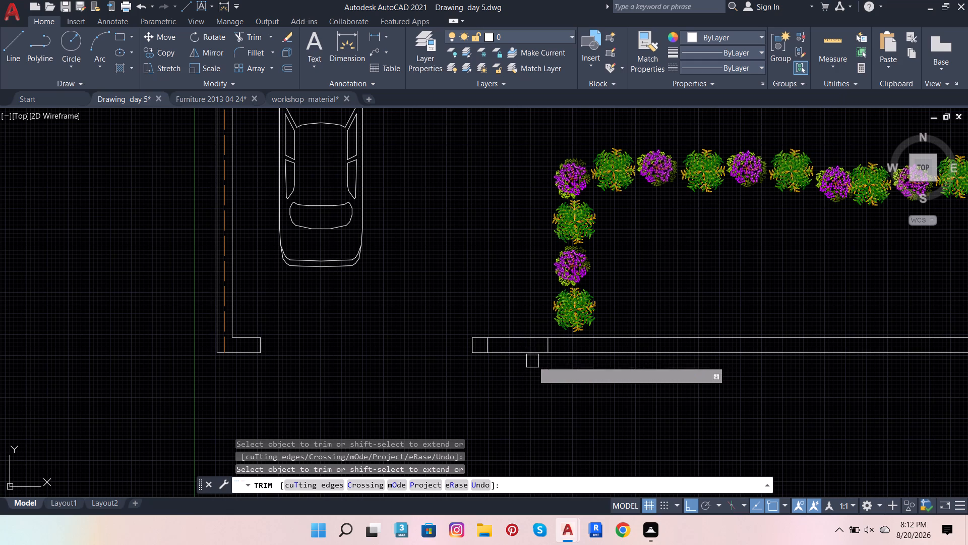
left_click(531, 355)
left_click(526, 338)
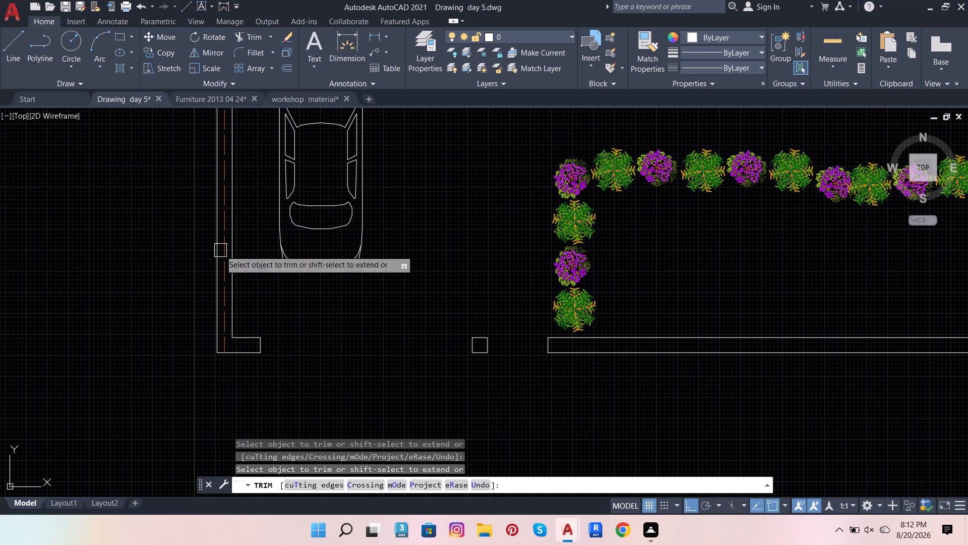
Draw a gate line across the wide car opening along the wall's outer face, from the corner stub to the pier.
left_click(8, 44)
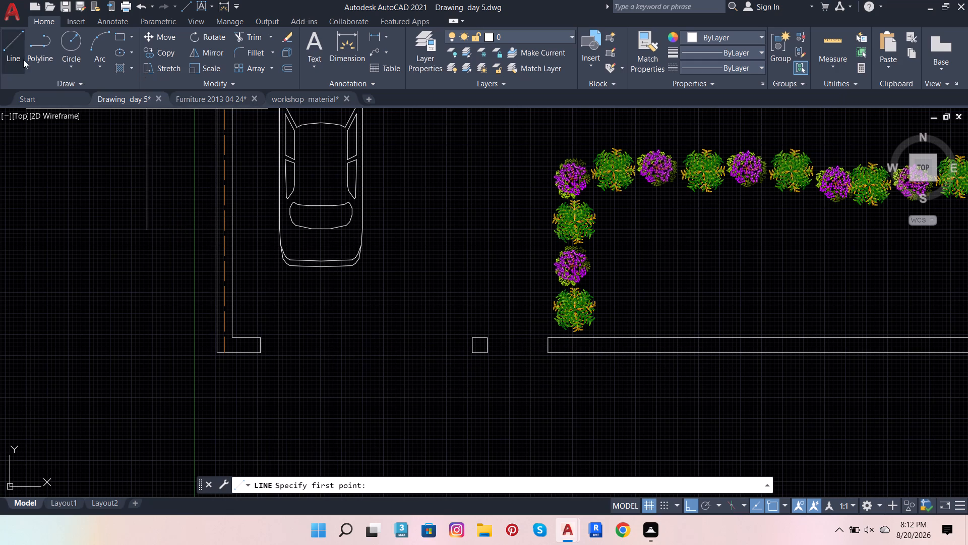
left_click(264, 351)
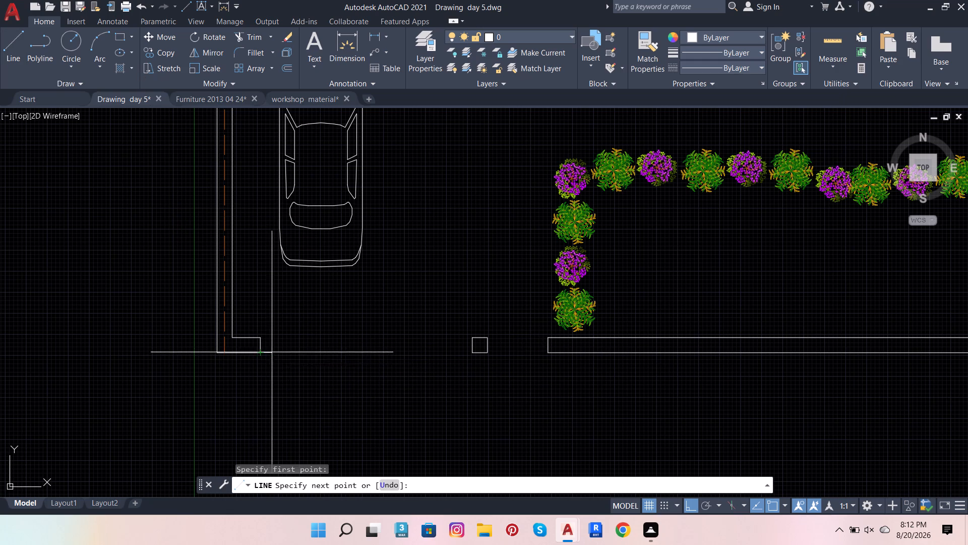
left_click(471, 354)
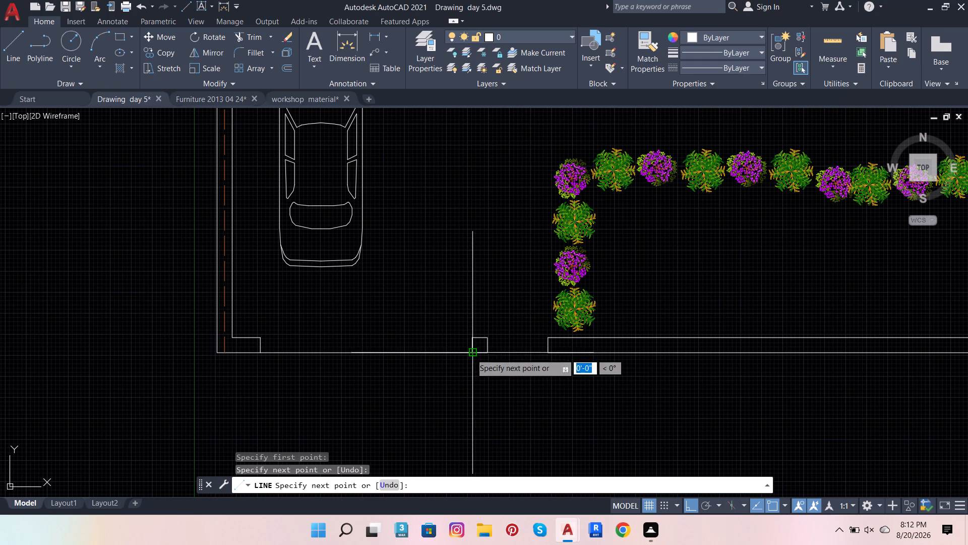
key("Escape")
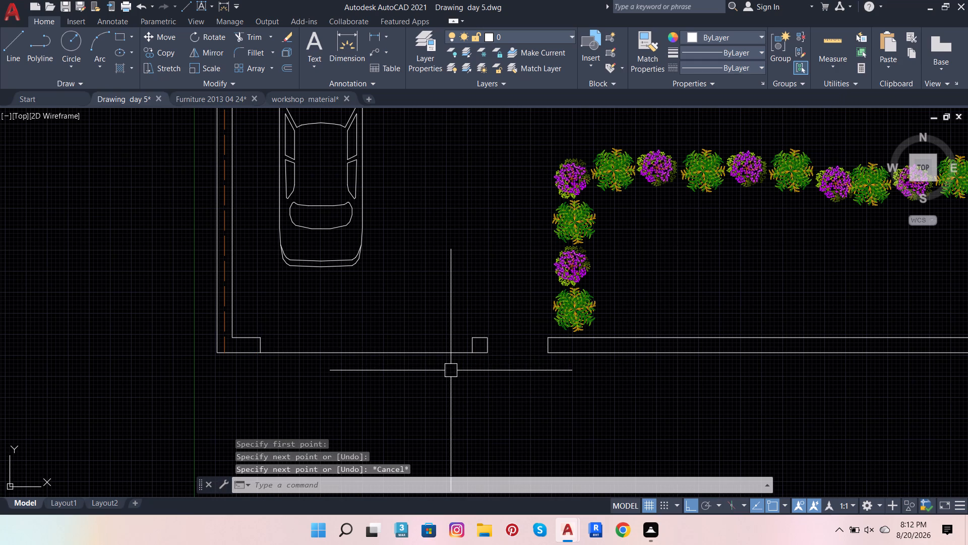
Offset the car gate line 1" toward the inside of the plot.
left_click(444, 351)
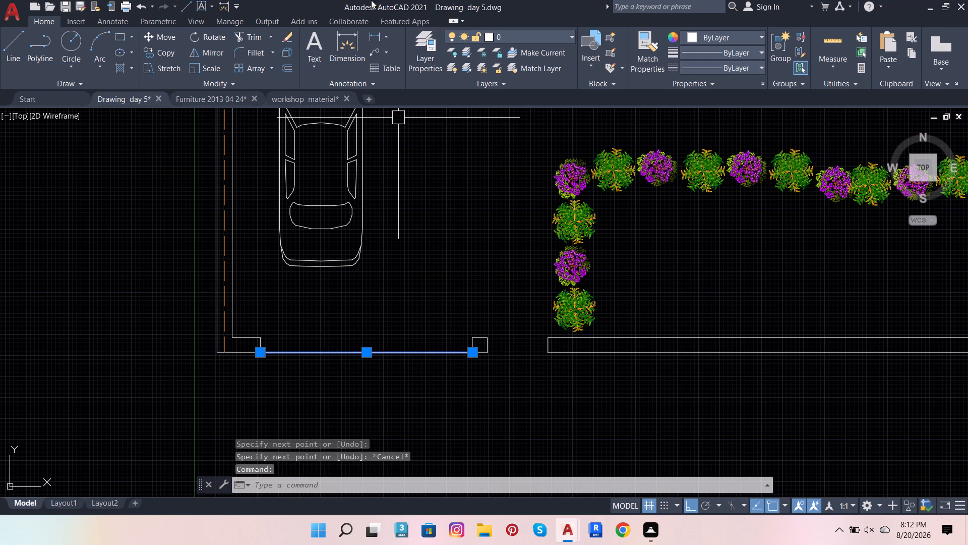
left_click(290, 66)
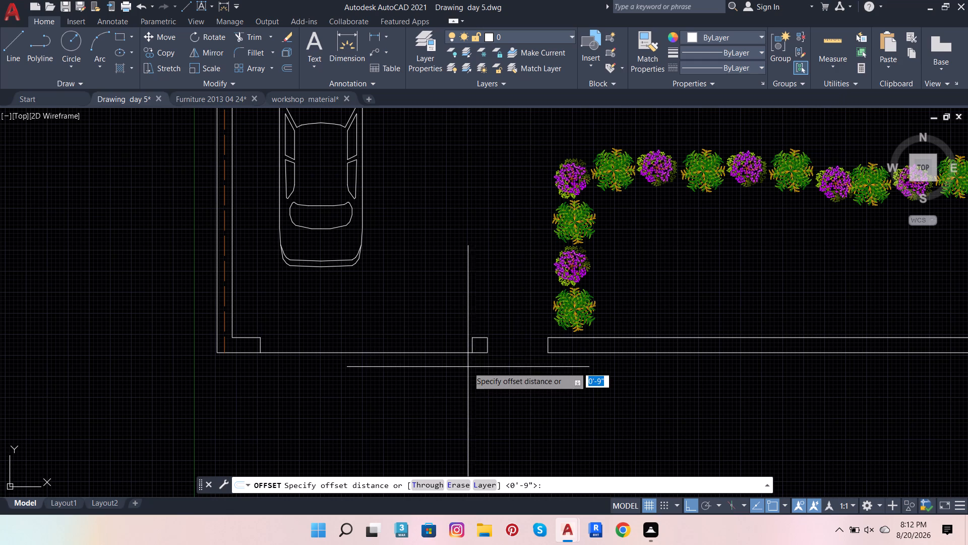
left_click(471, 354)
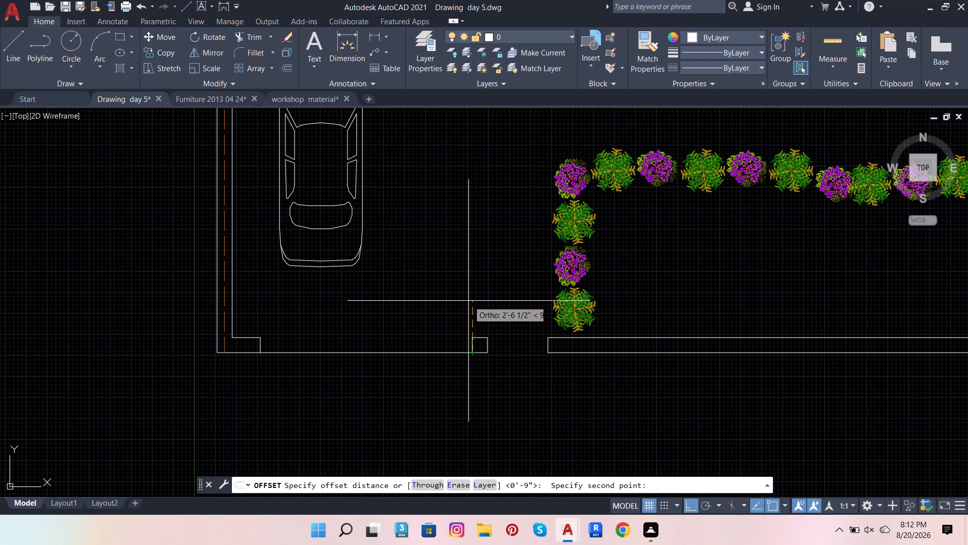
key("1")
key("Return")
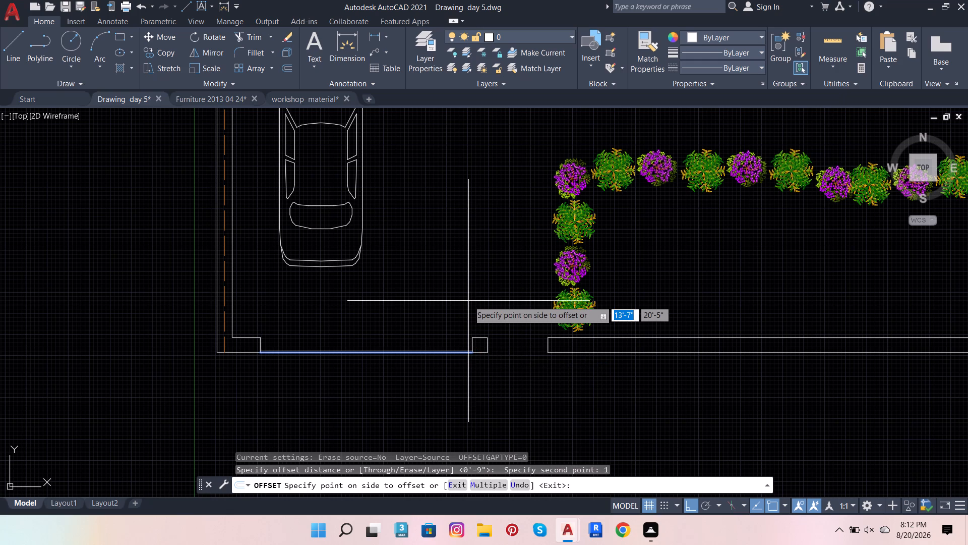
left_click(510, 265)
scroll(475, 357, "up", 2)
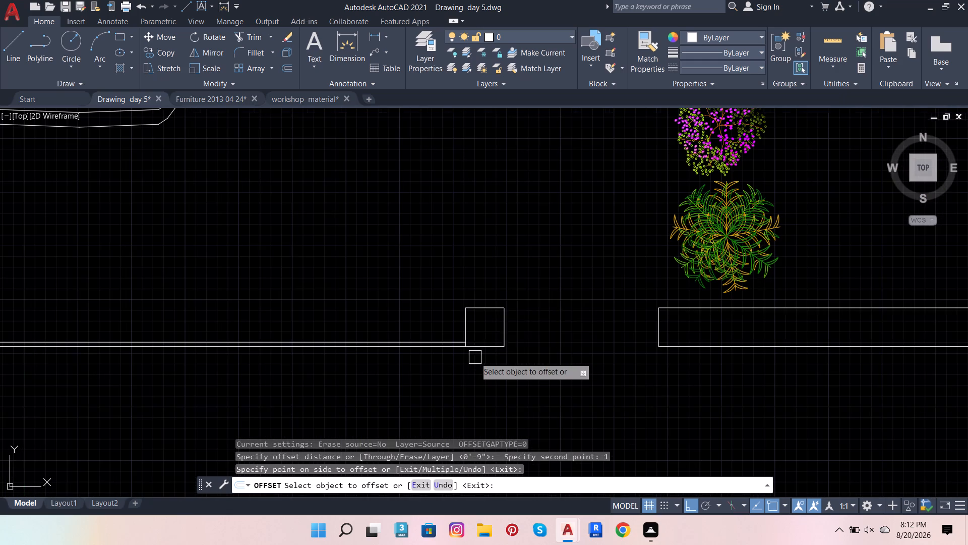
key("Escape")
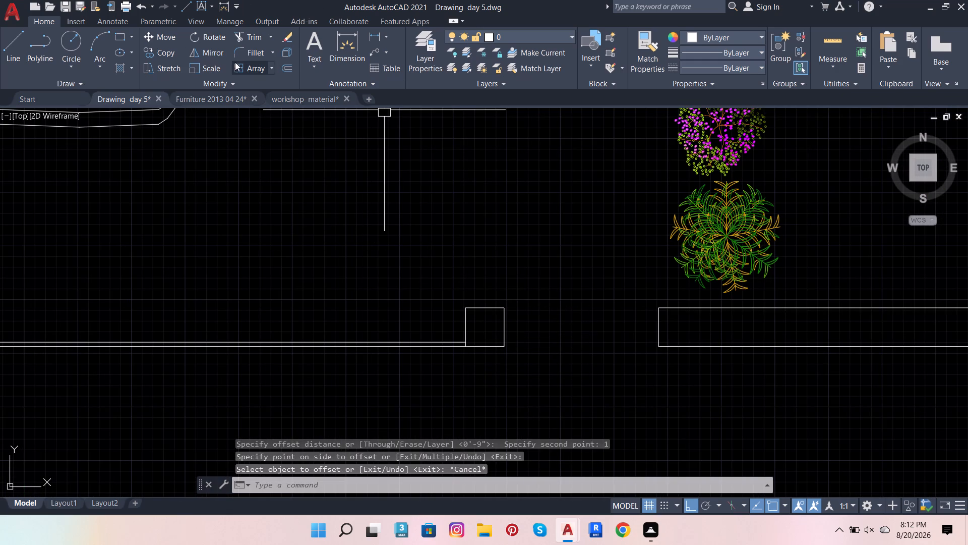
Draw a gate line across the narrow opening along the wall's outer face, from the pier to the remaining front wall.
left_click(18, 45)
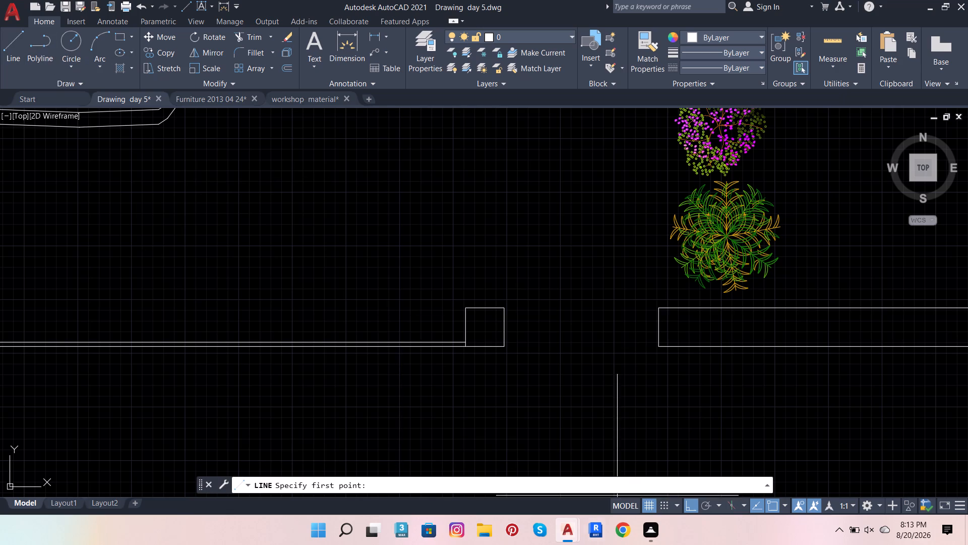
scroll(582, 393, "up", 2)
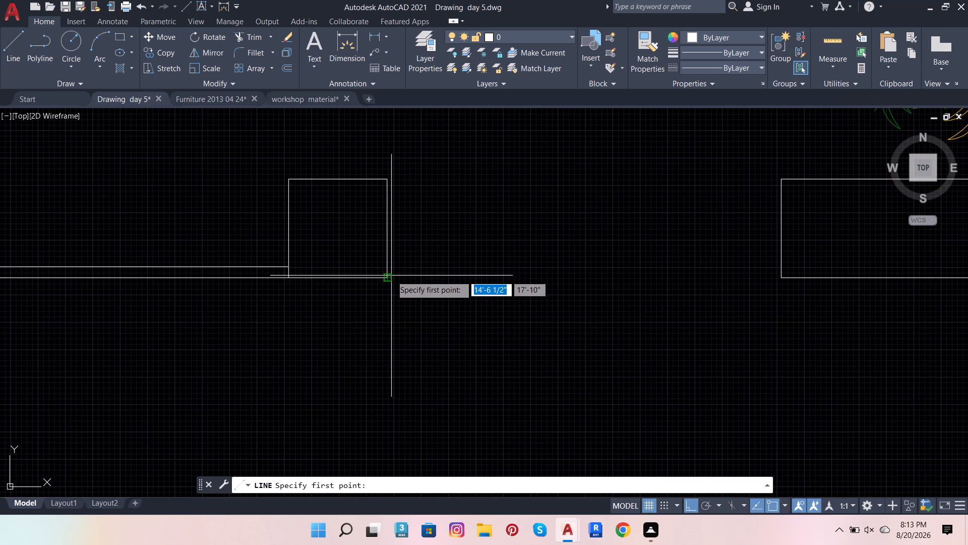
left_click(388, 274)
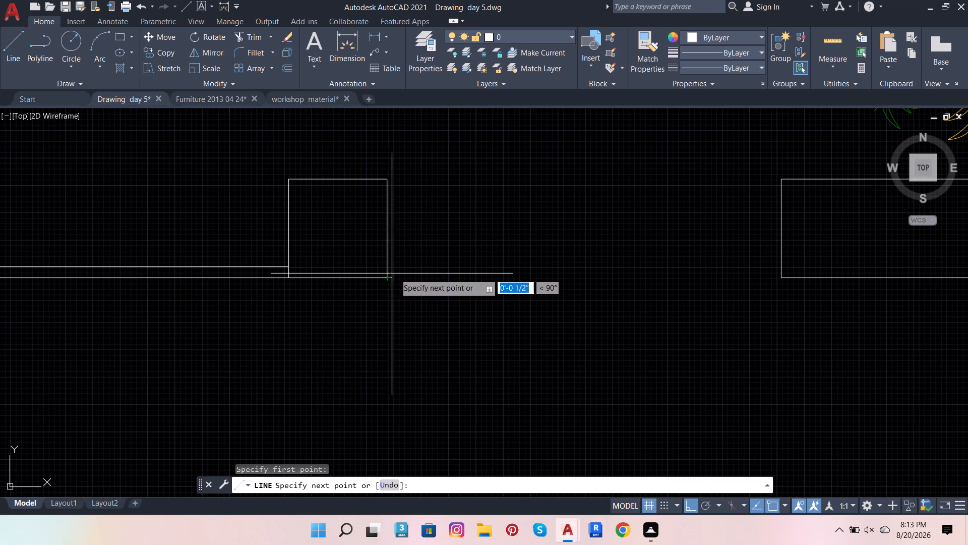
left_click(781, 275)
key("Escape")
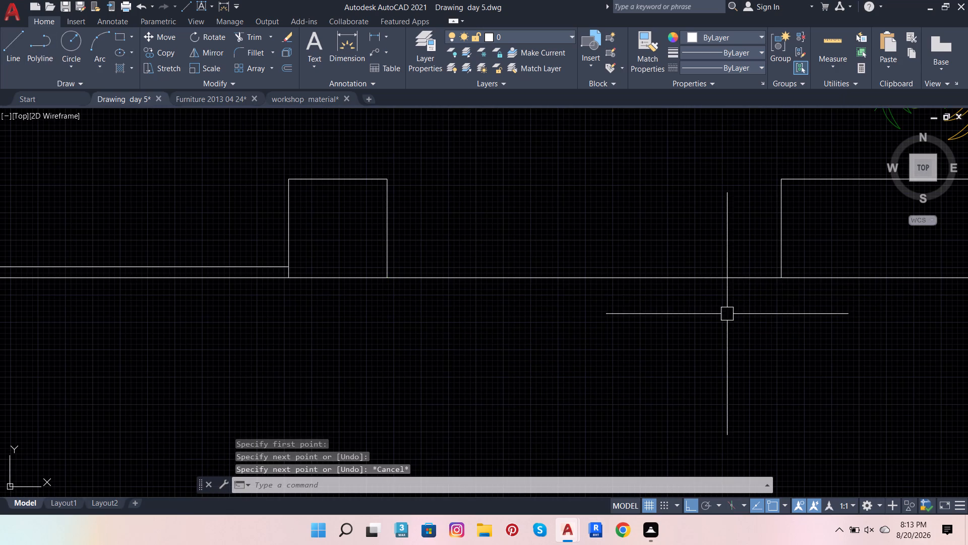
Offset the narrow gate line 1" toward the inside of the plot.
left_click(741, 276)
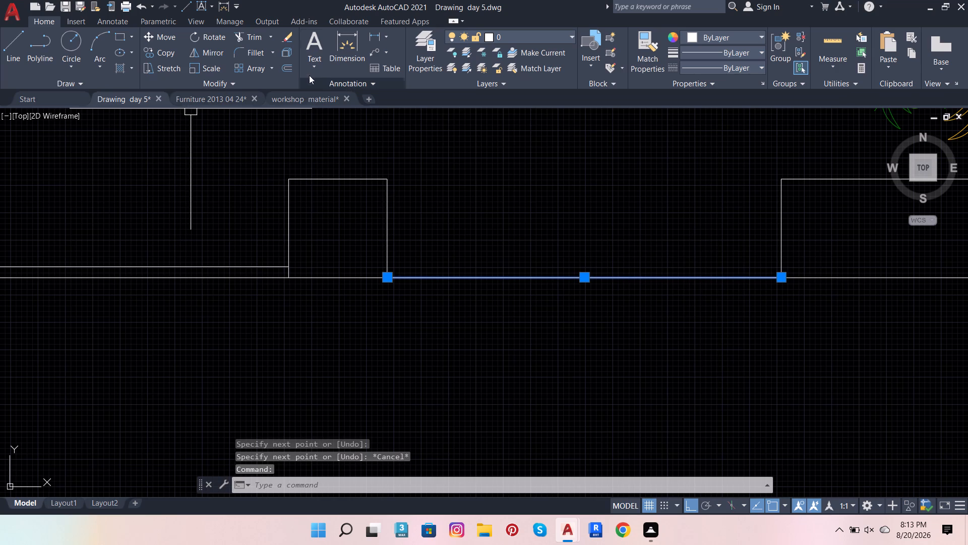
left_click(285, 68)
left_click(391, 275)
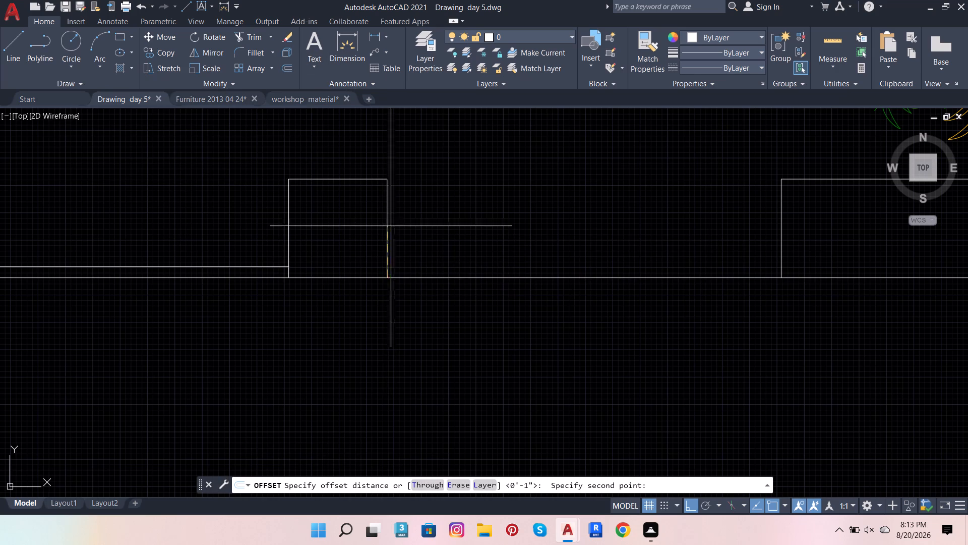
key("1")
key("Return")
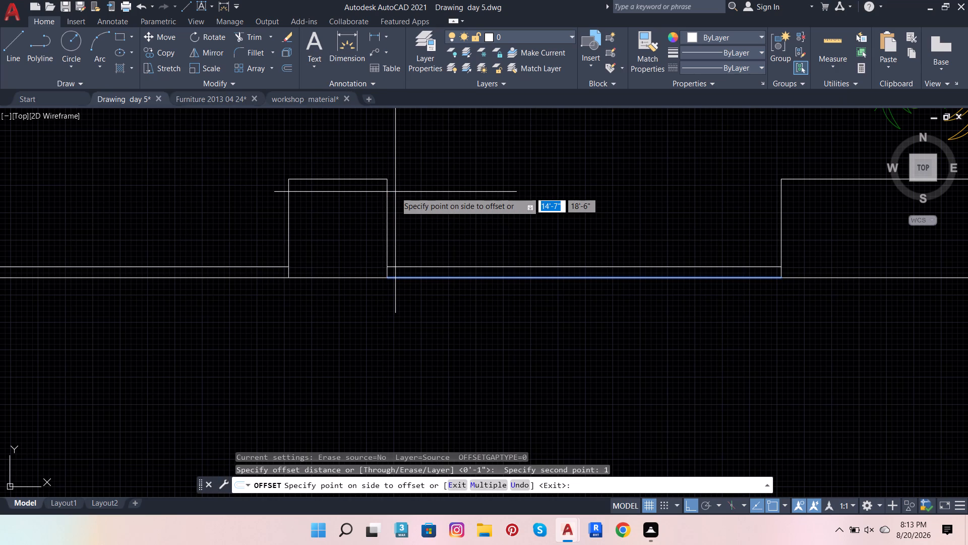
left_click(395, 191)
scroll(350, 281, "down", 7)
key("Escape")
key("Escape")
key("Escape")
Move the entire copied floor plan horizontally toward the original plan, leaving only a narrow gap between them.
scroll(368, 331, "down", 2)
scroll(372, 315, "up", 1)
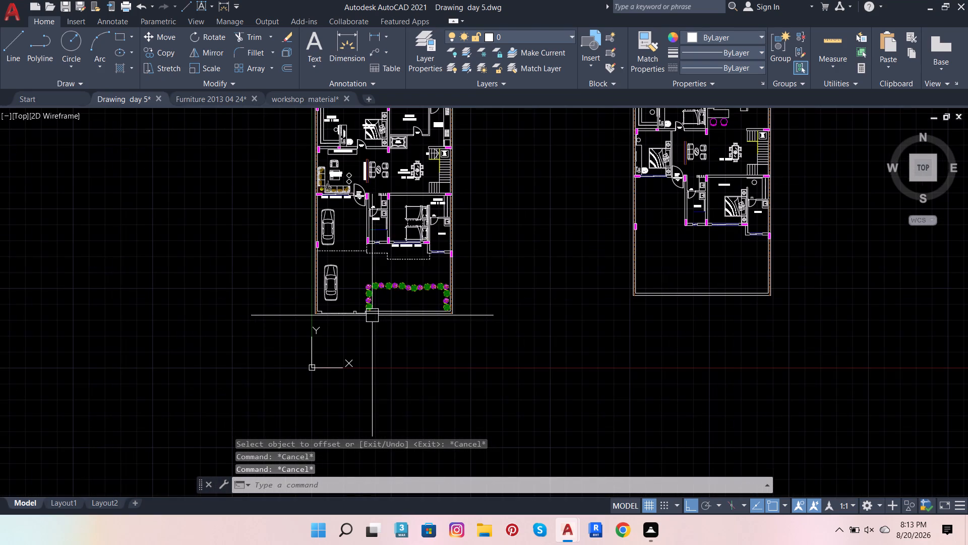
scroll(386, 293, "up", 2)
scroll(391, 331, "down", 2)
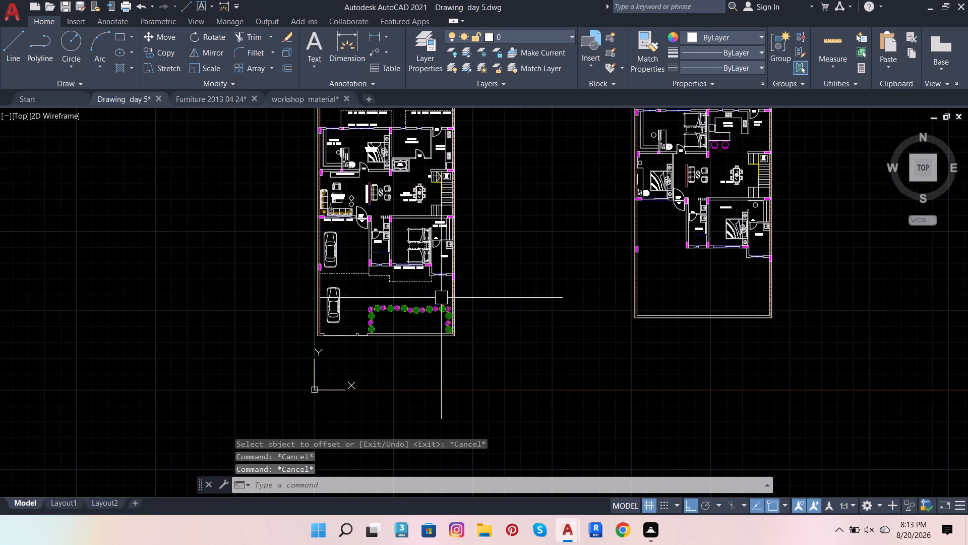
scroll(441, 298, "up", 1)
scroll(413, 292, "down", 1)
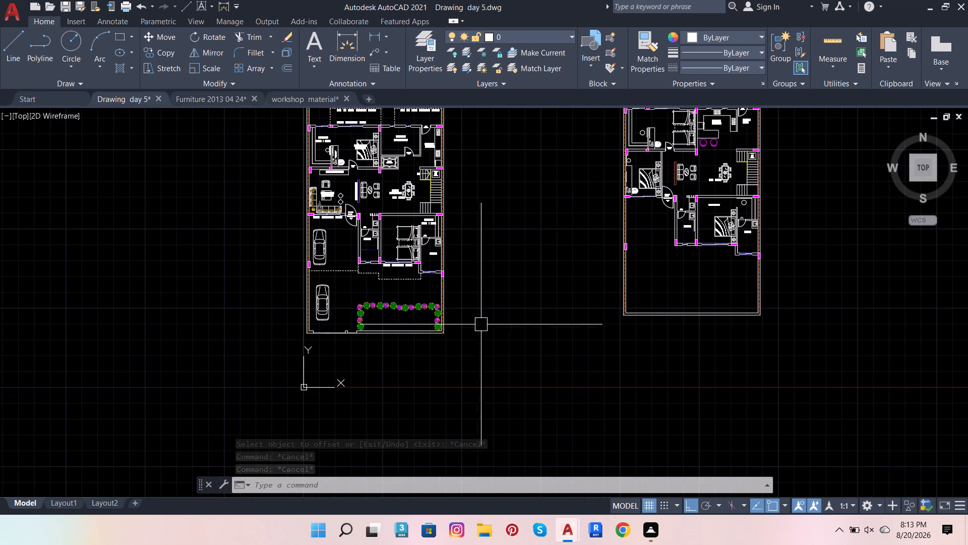
scroll(486, 337, "down", 1)
scroll(637, 316, "up", 1)
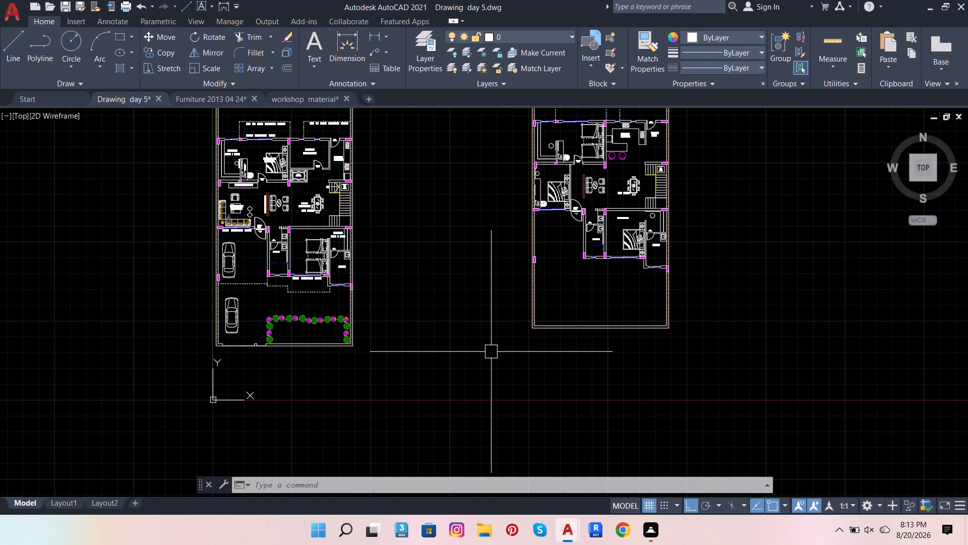
scroll(380, 380, "down", 1)
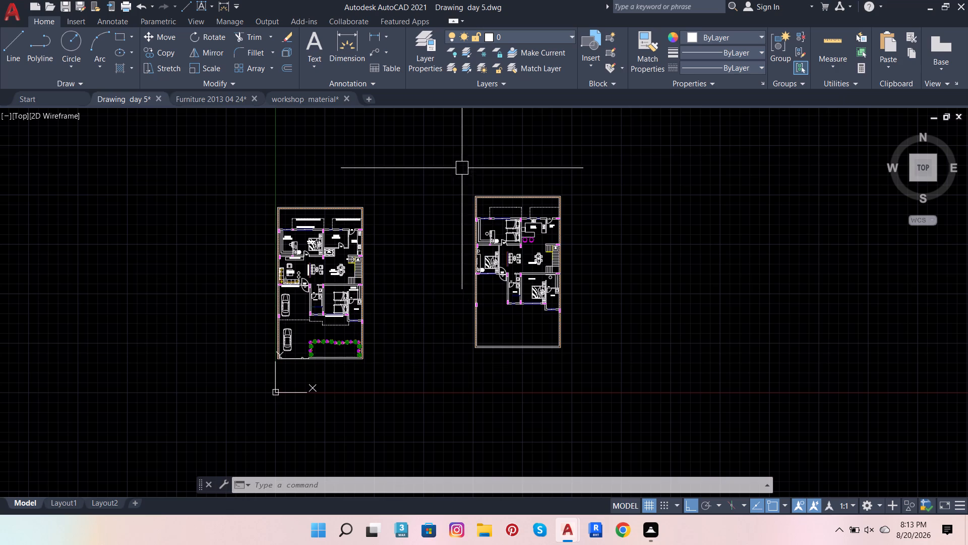
left_click_drag(462, 168, 470, 189)
left_click(654, 416)
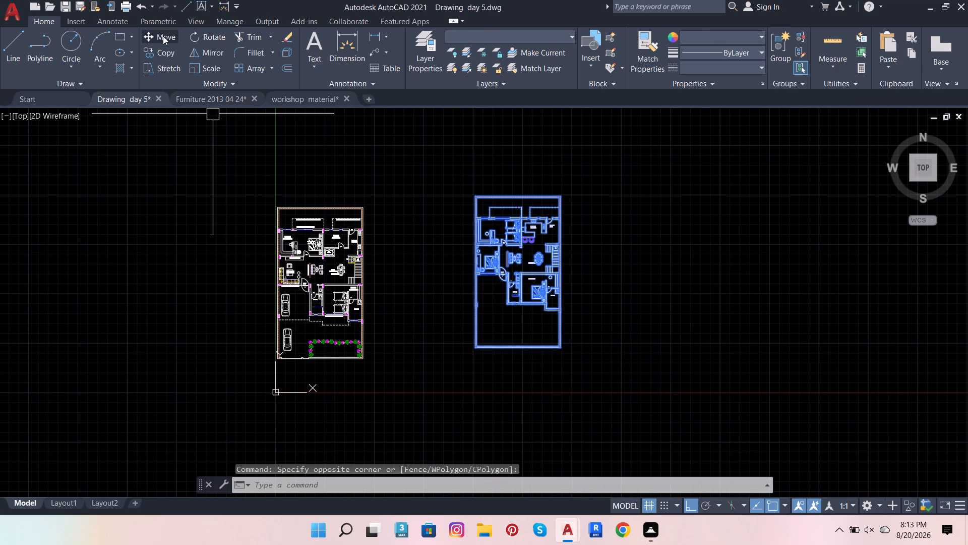
left_click(163, 36)
left_click(487, 345)
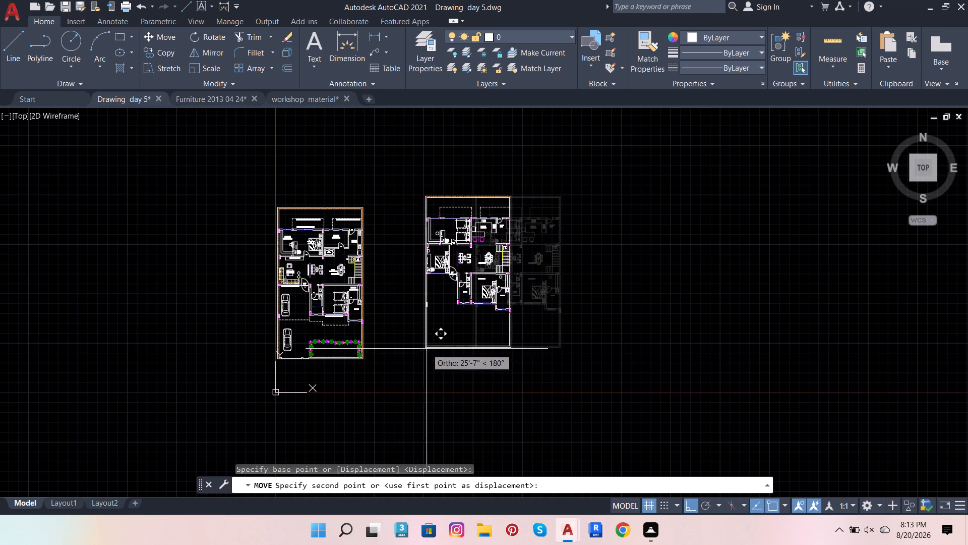
left_click(397, 364)
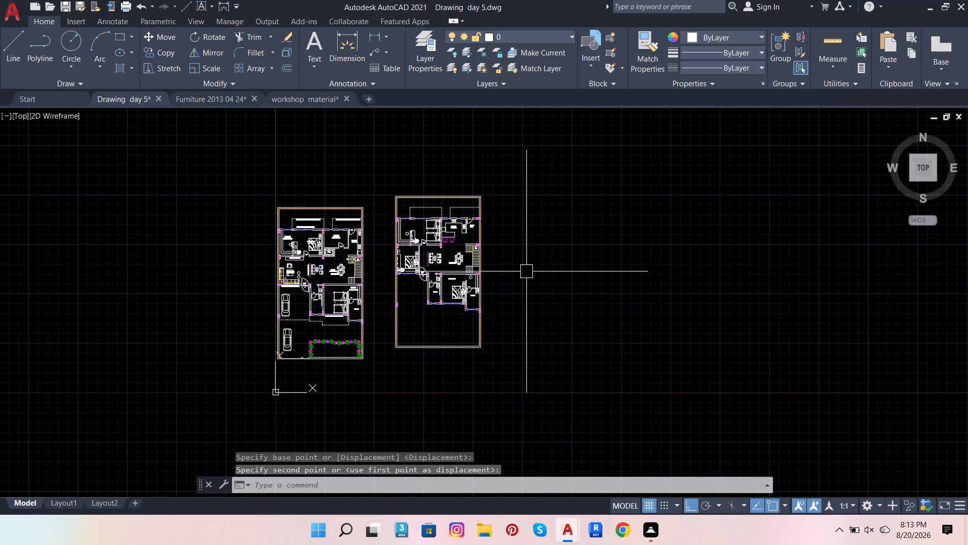
With Ortho off, copy the BED ROOM label into the copied plan's other two bedrooms: the middle single-bed room and the rear twin-bed room.
scroll(527, 270, "up", 2)
scroll(520, 308, "down", 1)
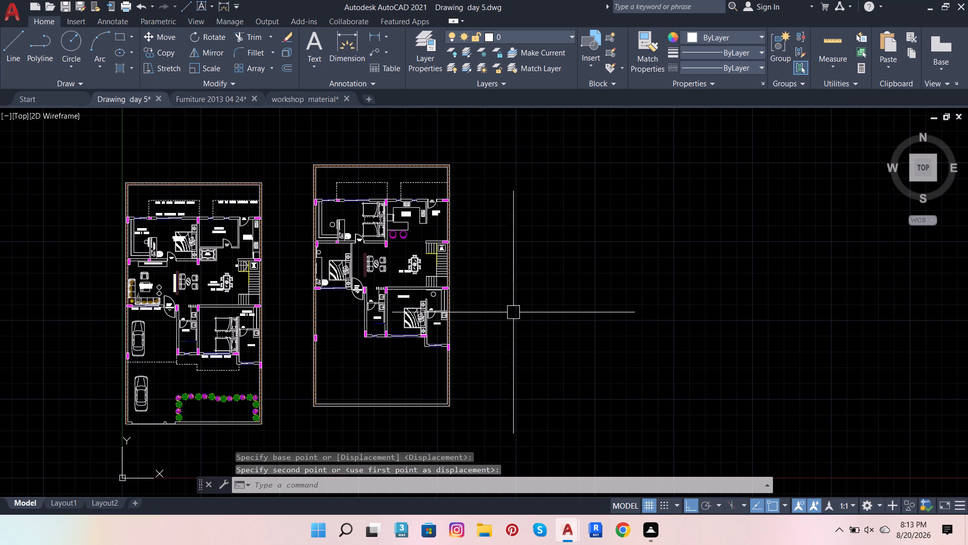
scroll(340, 211, "up", 3)
scroll(368, 225, "down", 1)
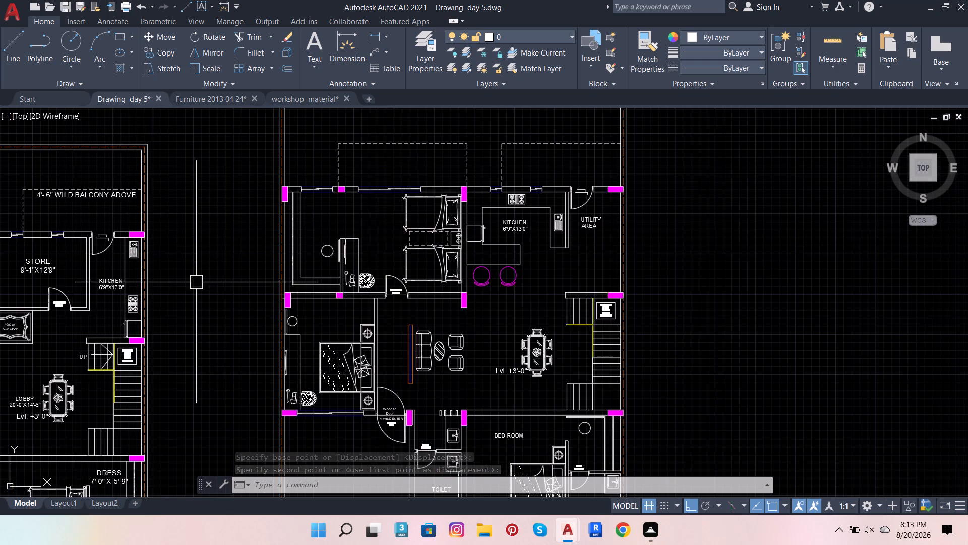
scroll(269, 267, "down", 3)
scroll(180, 279, "up", 3)
scroll(439, 291, "down", 2)
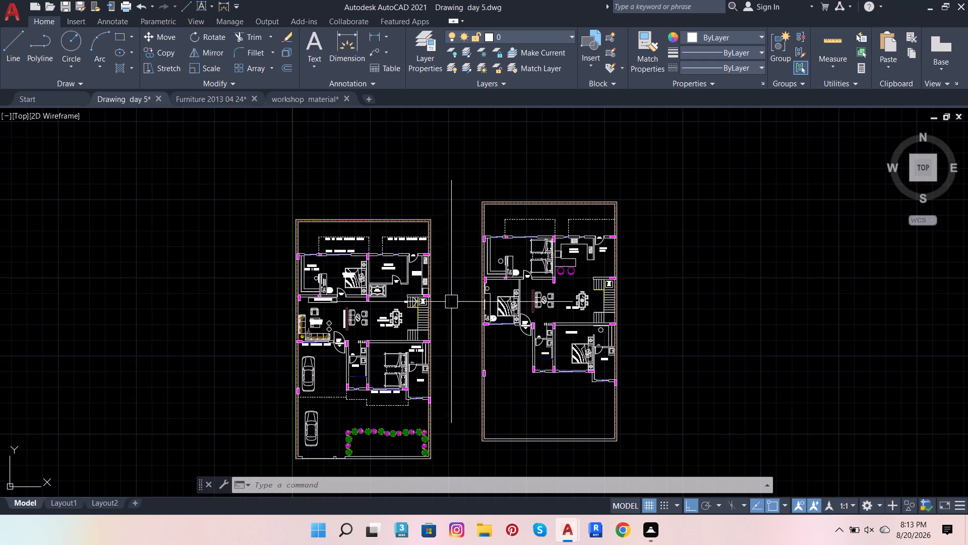
scroll(597, 351, "up", 2)
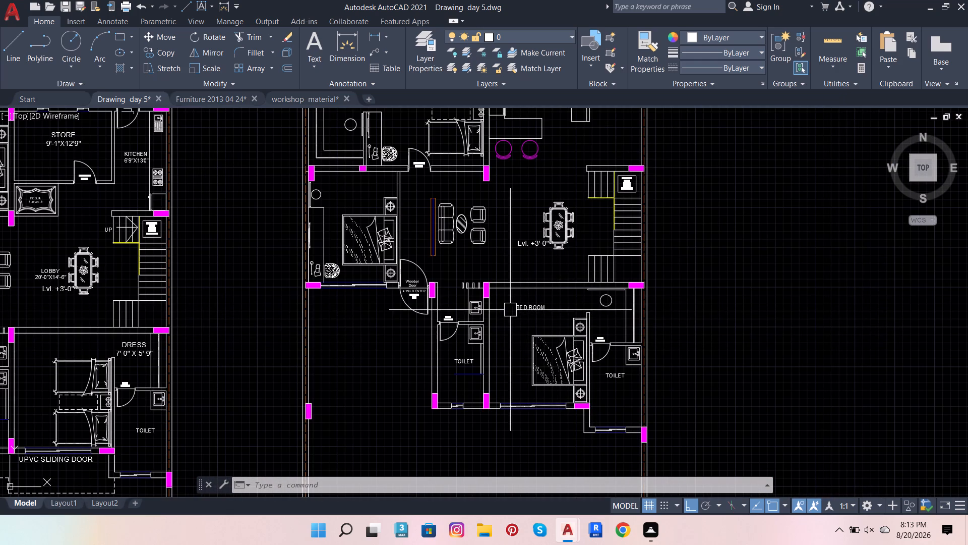
left_click(520, 308)
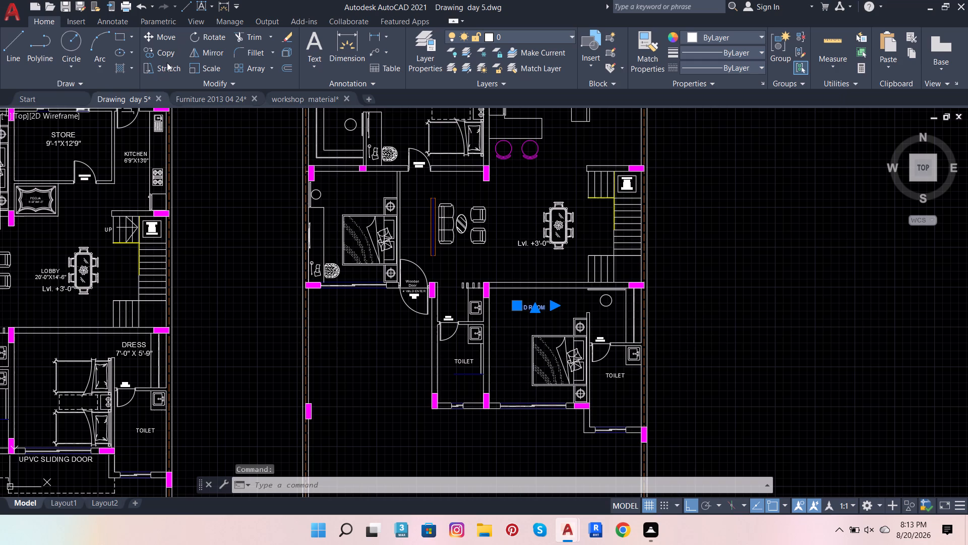
left_click(165, 57)
left_click(542, 312)
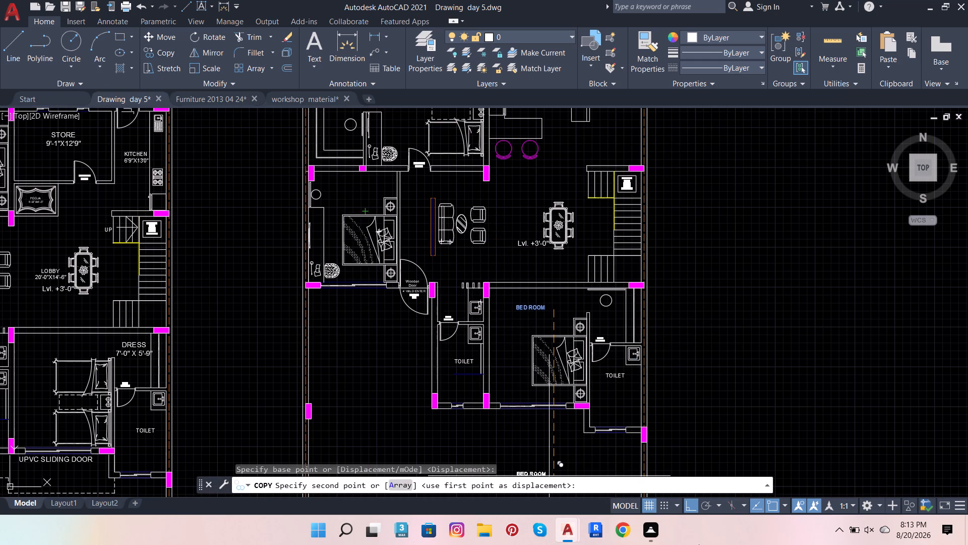
left_click(698, 505)
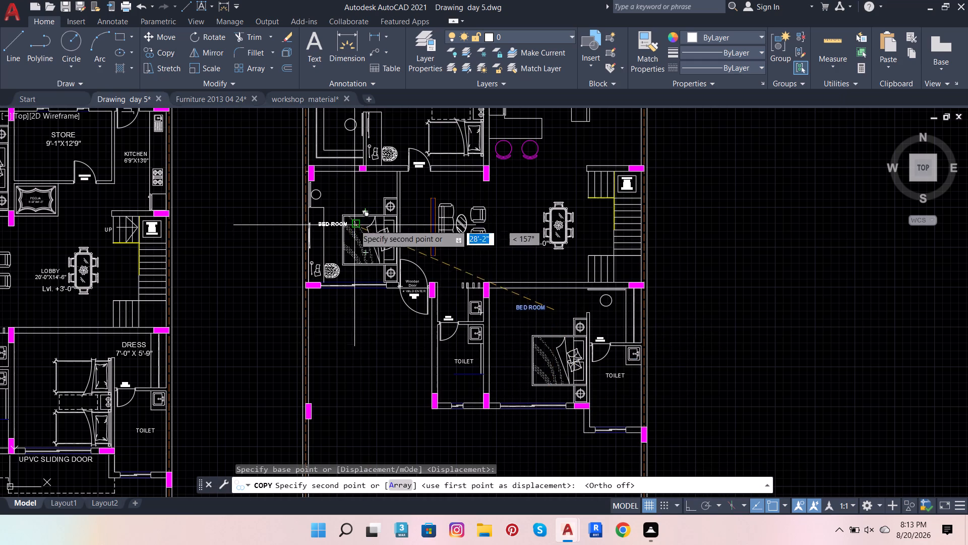
left_click(368, 198)
scroll(372, 268, "down", 1)
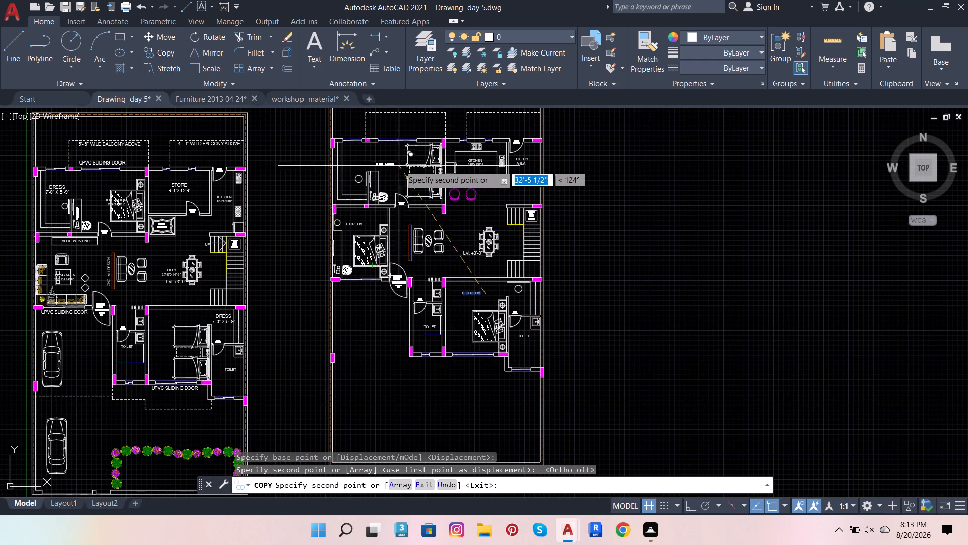
scroll(419, 179, "up", 2)
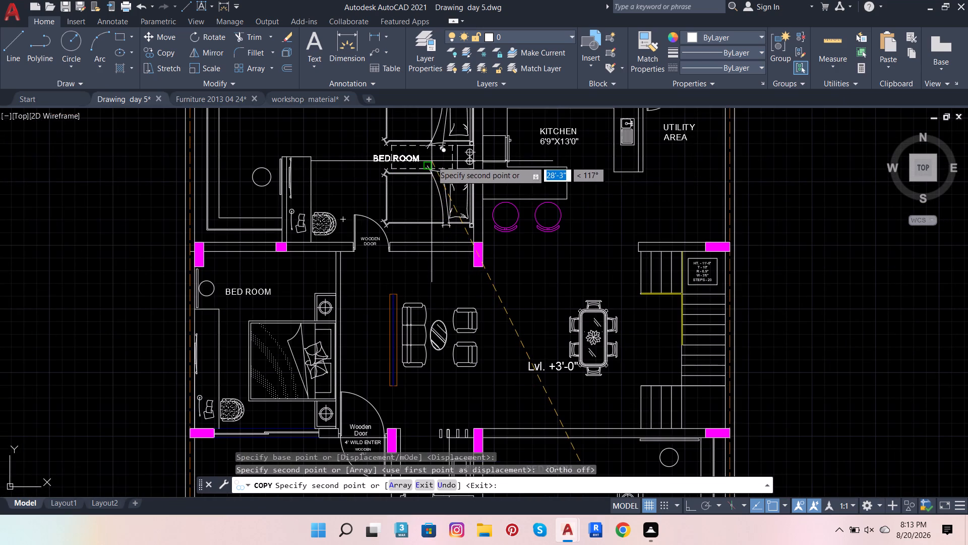
left_click(432, 161)
Place another copy of the BED ROOM label in the original plan's front twin-bed room and end the Copy command.
scroll(444, 166, "down", 2)
scroll(320, 282, "down", 1)
scroll(193, 332, "up", 3)
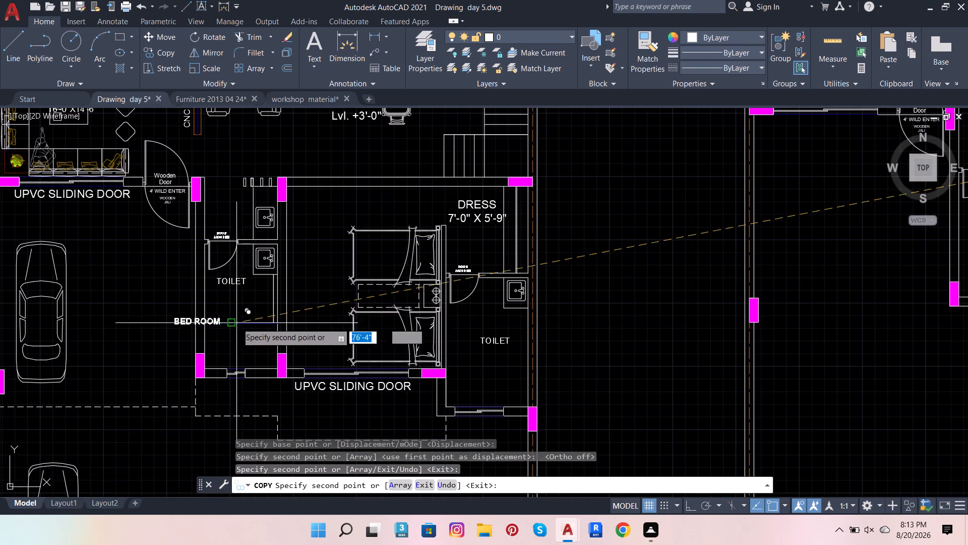
left_click(387, 301)
scroll(382, 360, "down", 1)
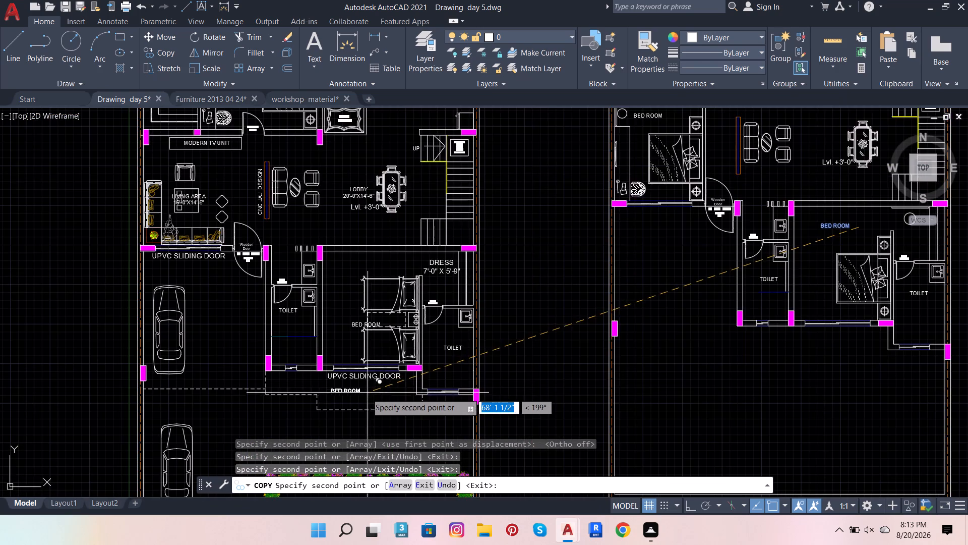
scroll(366, 394, "down", 2)
scroll(317, 254, "up", 2)
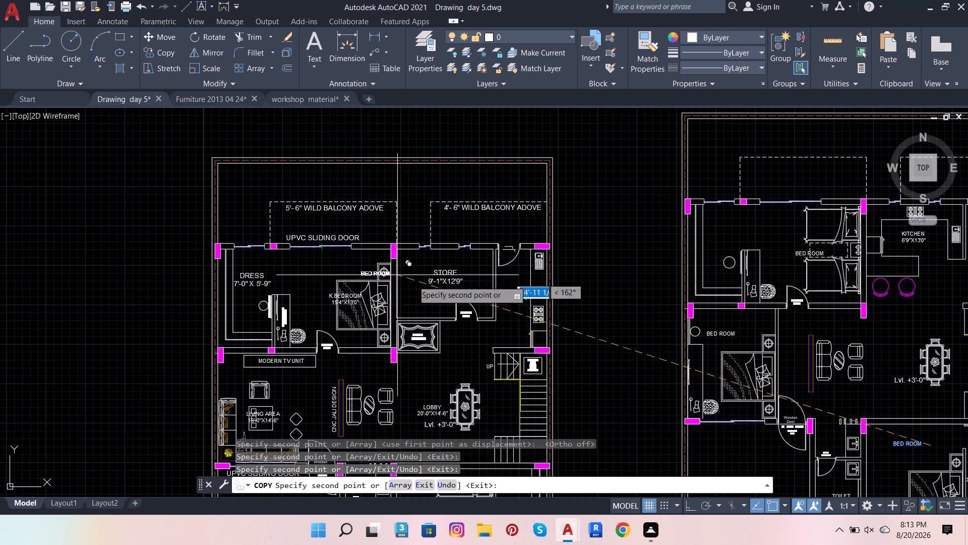
key("Escape")
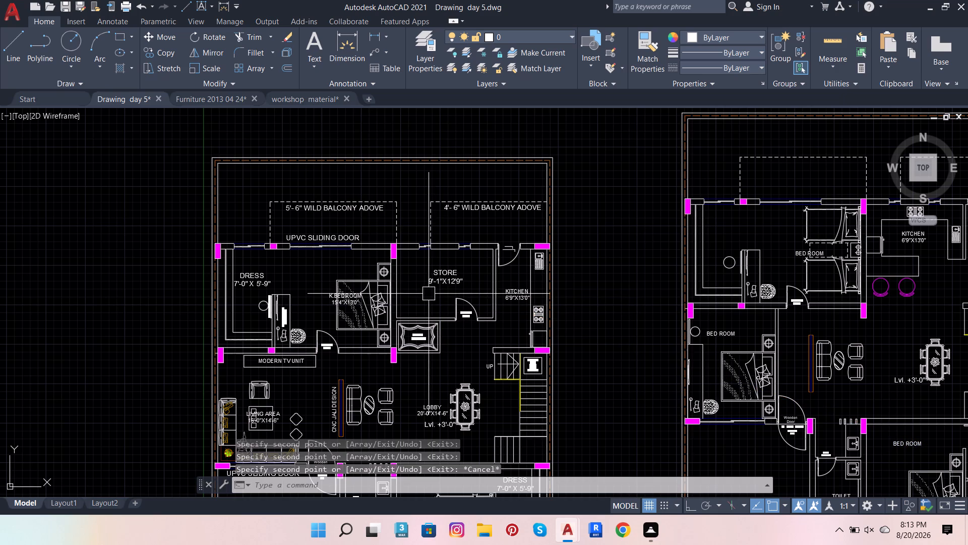
Save the floor plan drawing.
key("ctrl+s")
key("ctrl+s")
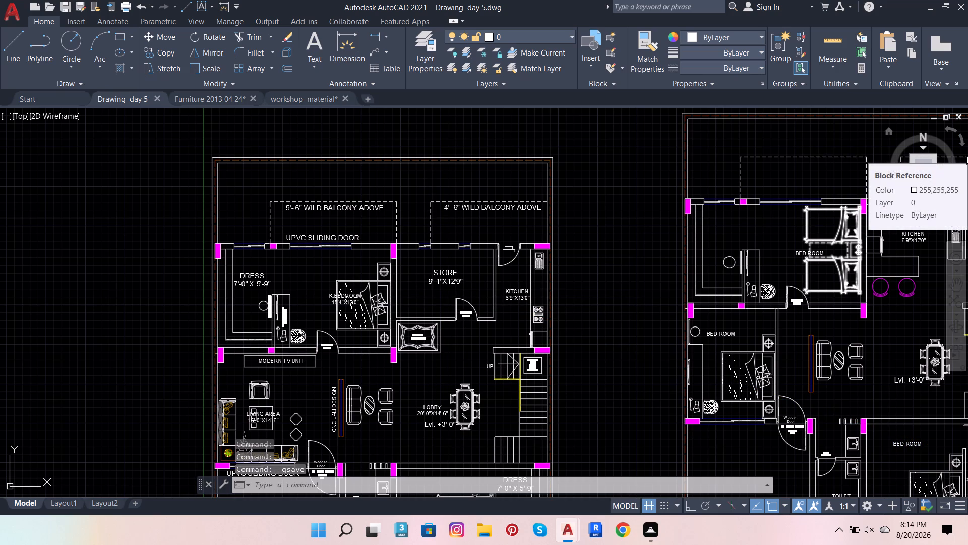
Close AutoCAD, saving the changes to the Furniture 2013 04 24 and workshop material drawings.
left_click(967, 0)
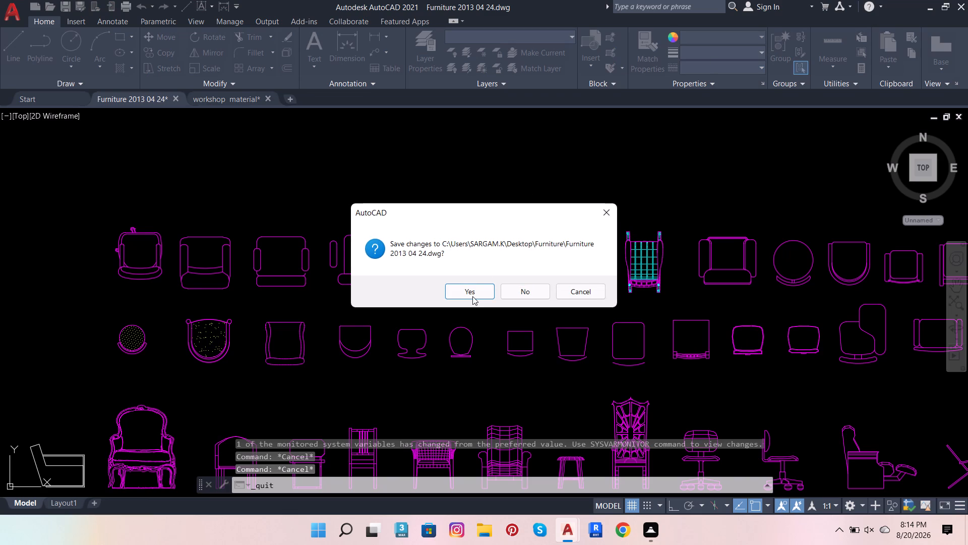
left_click(471, 299)
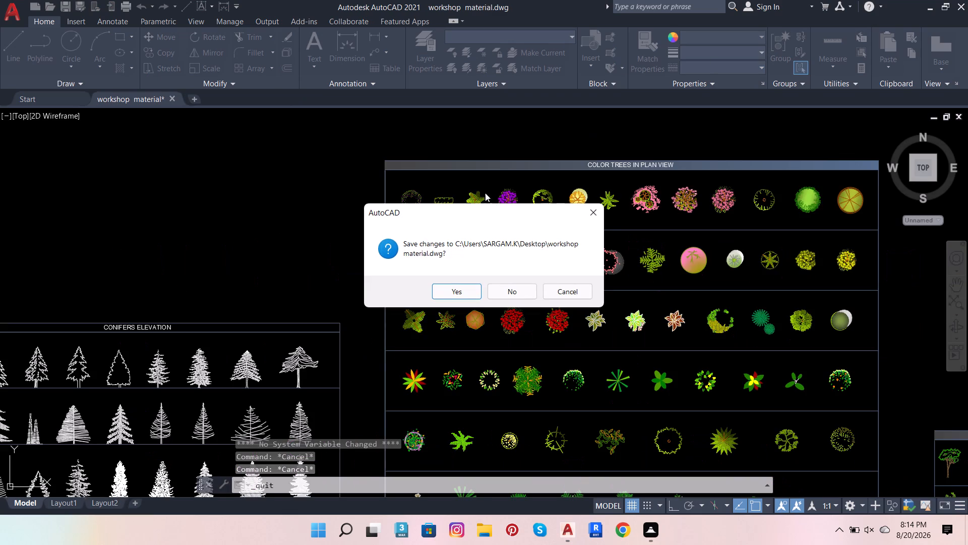
left_click(456, 289)
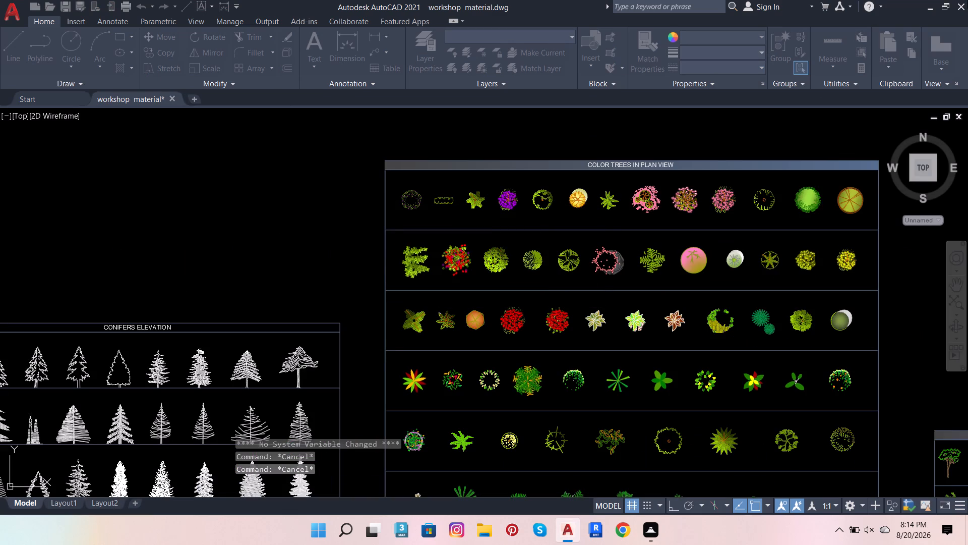